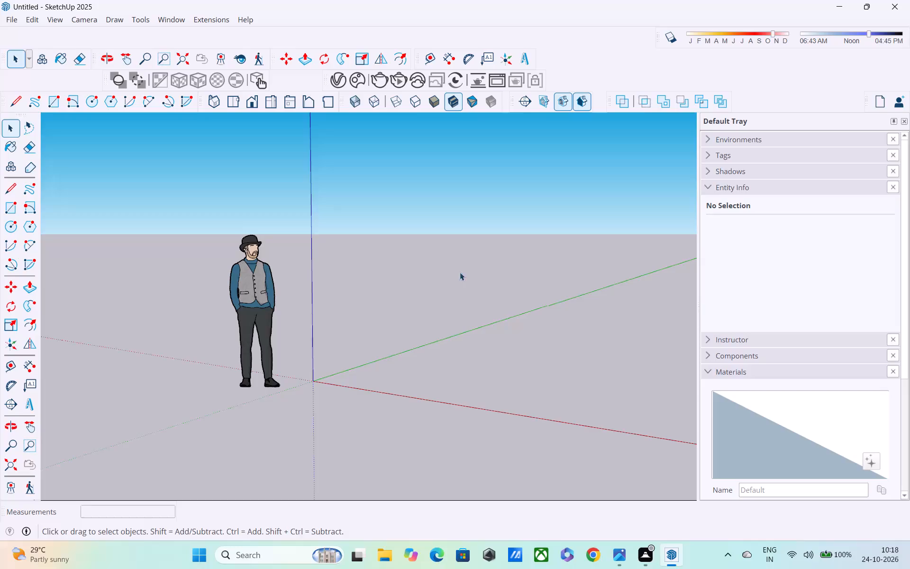
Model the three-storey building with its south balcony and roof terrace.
Save the untitled model in the Documents folder under the name SK UP PRO 17.
middle_click_drag(447, 278, 564, 282)
scroll(559, 265, "down", 1)
middle_click_drag(559, 265, 346, 377, "shift")
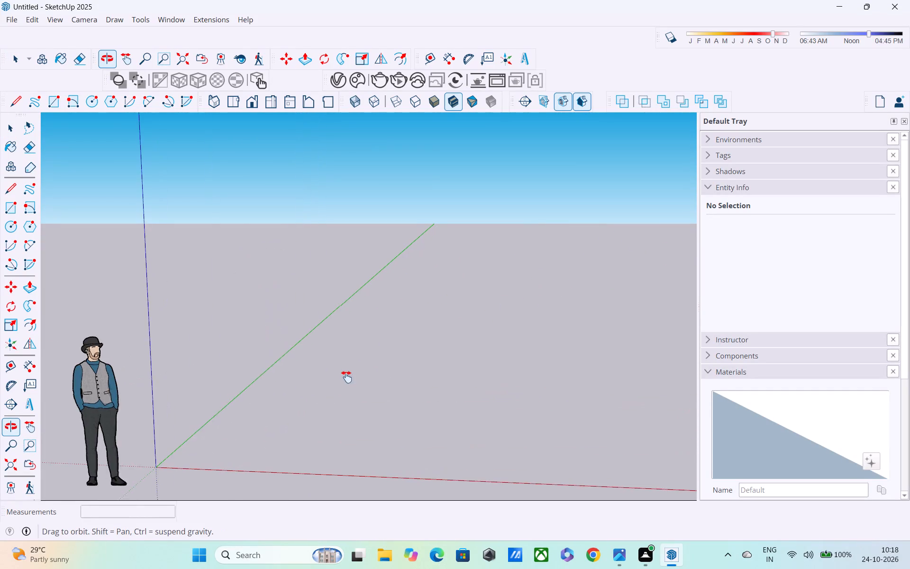
middle_click_drag(346, 377, 361, 371, "shift")
key("ctrl+s")
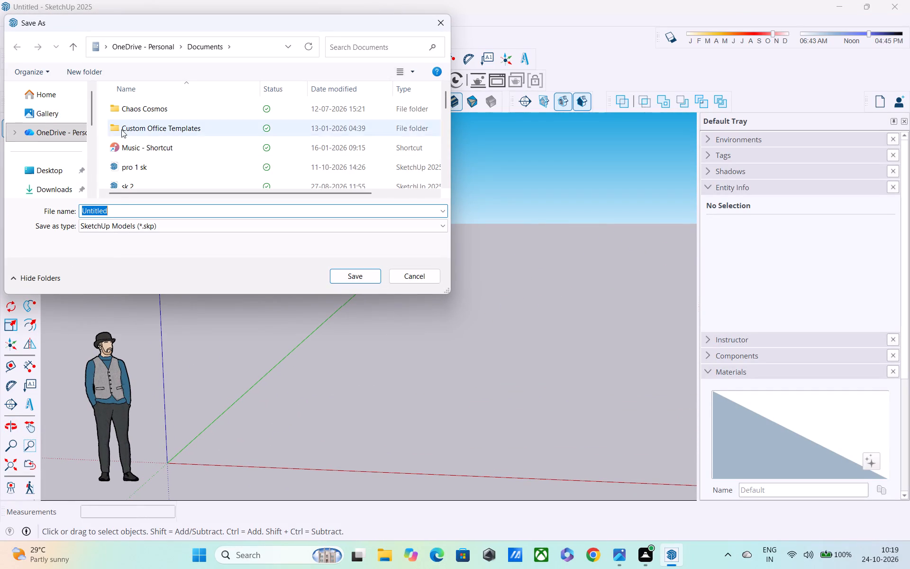
key("BackSpace")
type("SK")
key("space")
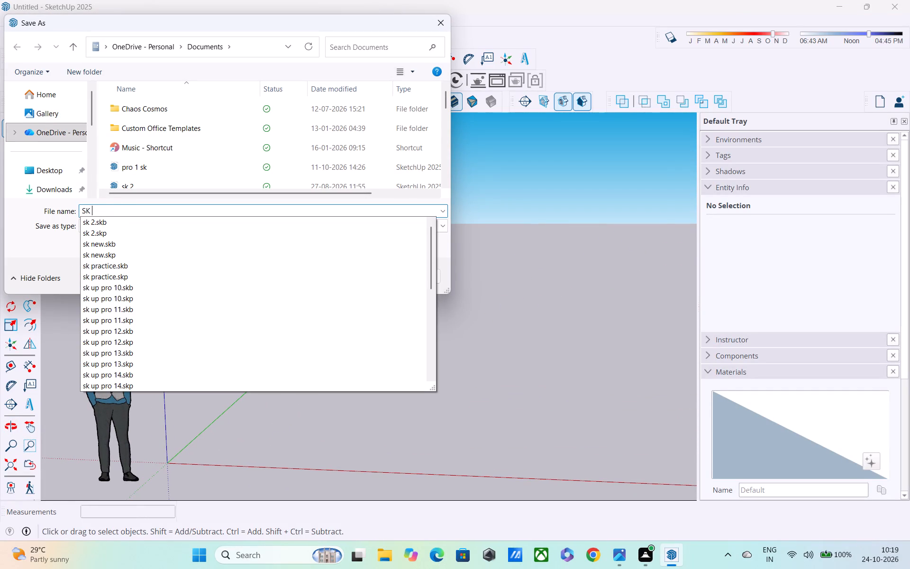
type("UP PRO")
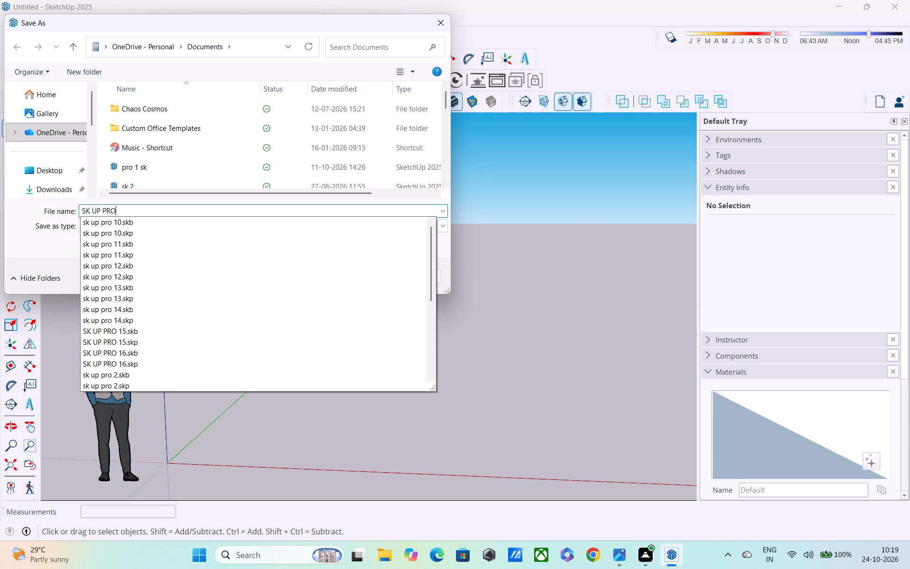
key("space")
type("17")
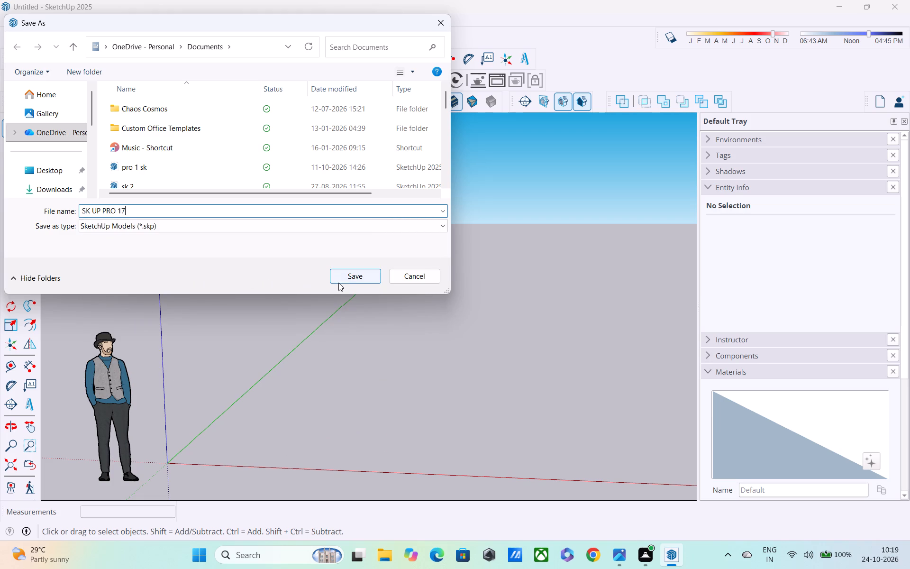
left_click(346, 277)
Draw a 25' by 60' rectangle flat on the ground plane, beside the green axis and behind the red axis.
middle_click_drag(354, 263, 383, 272)
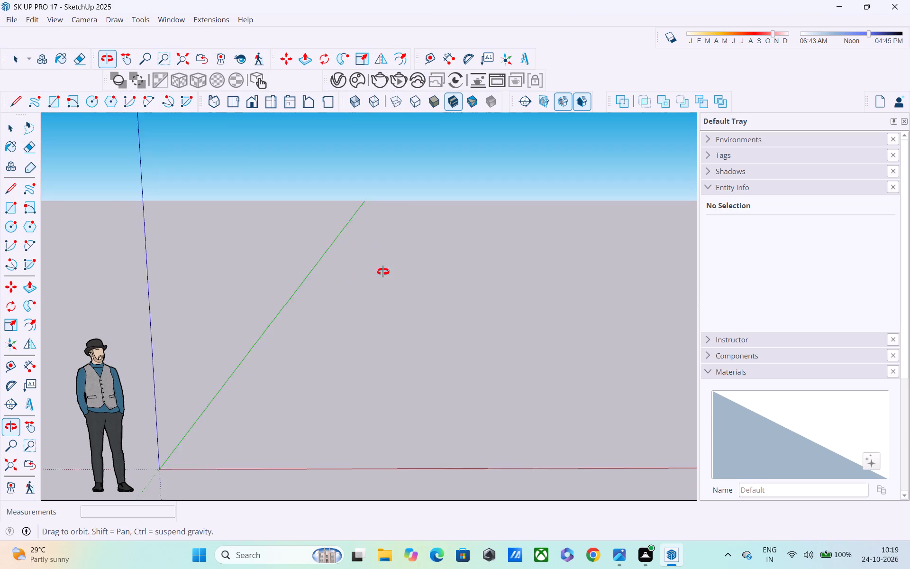
middle_click_drag(383, 272, 404, 269)
middle_click_drag(400, 272, 294, 305, "shift")
scroll(305, 305, "down", 3)
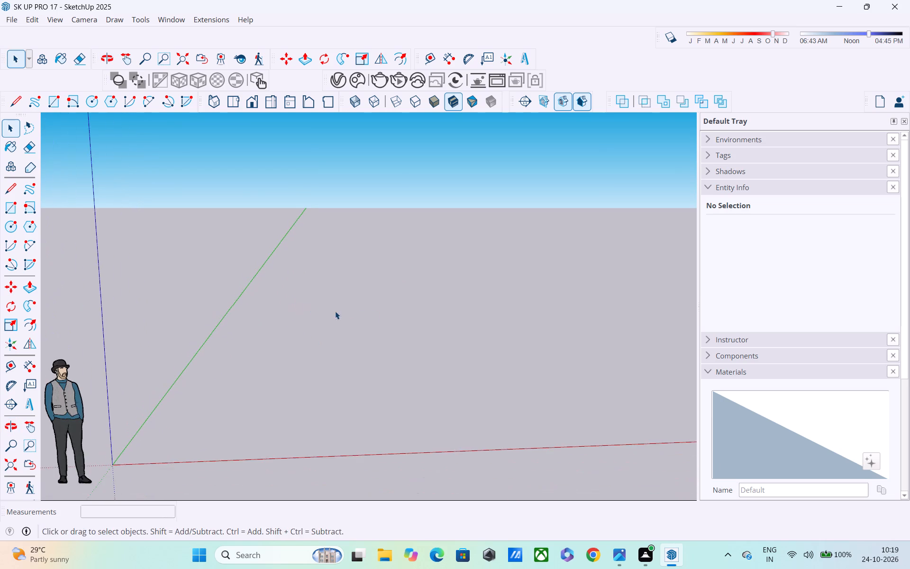
middle_click_drag(391, 316, 260, 362)
middle_click_drag(437, 335, 488, 329)
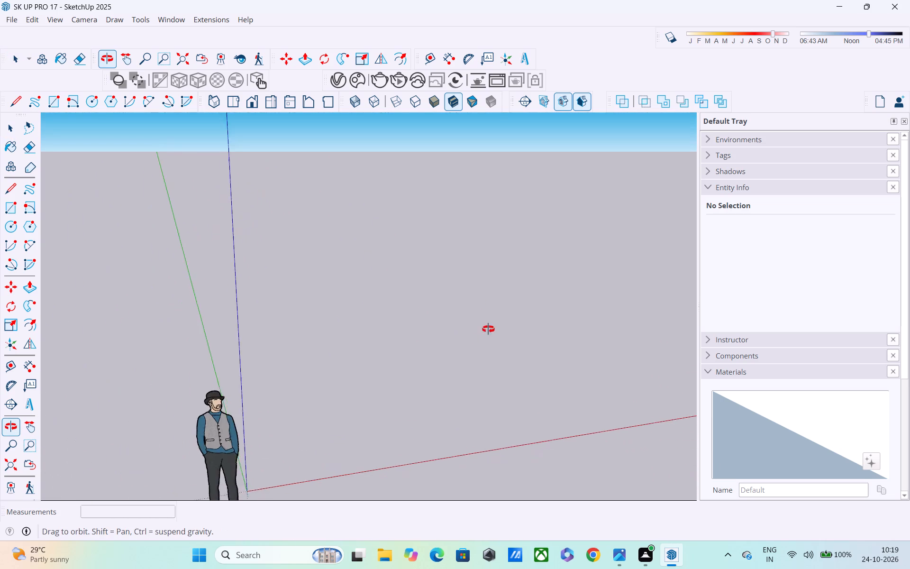
middle_click_drag(488, 329, 304, 406)
scroll(304, 406, "down", 1, "shift")
key("r")
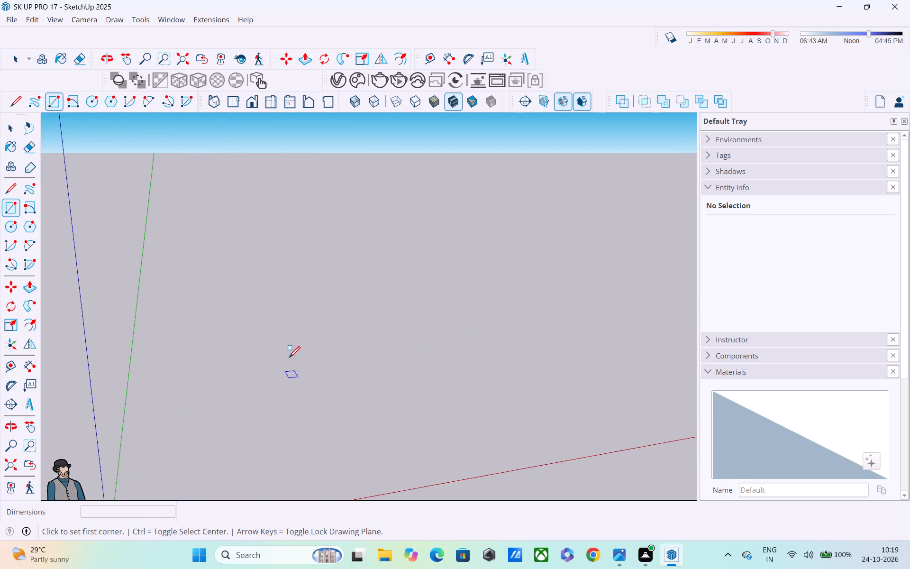
left_click(284, 268)
middle_click_drag(400, 398, 288, 449)
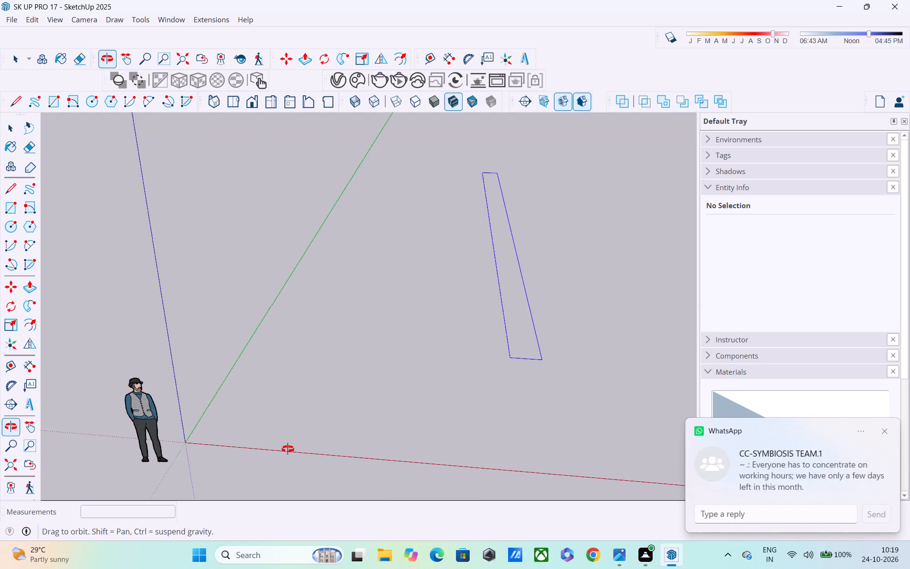
middle_click_drag(288, 449, 348, 444)
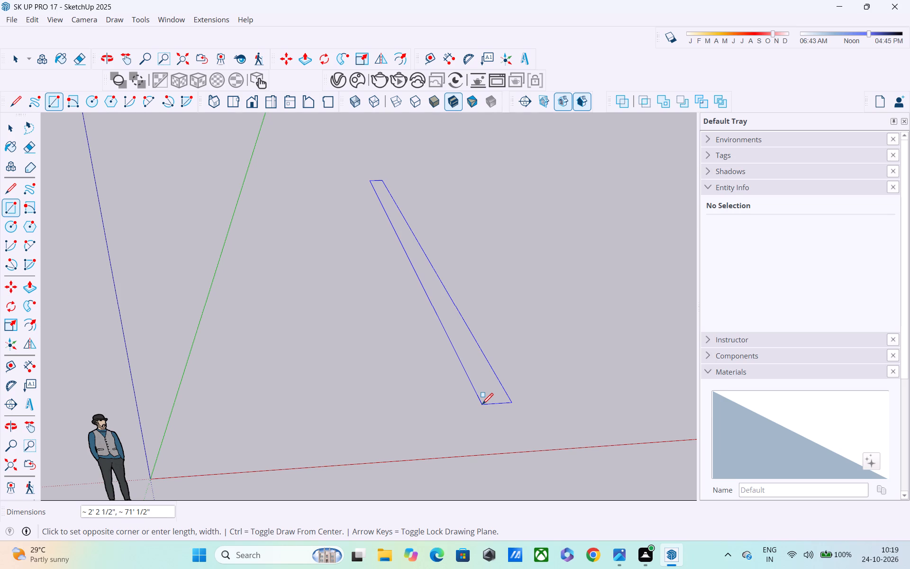
middle_click_drag(502, 427, 423, 436, "shift")
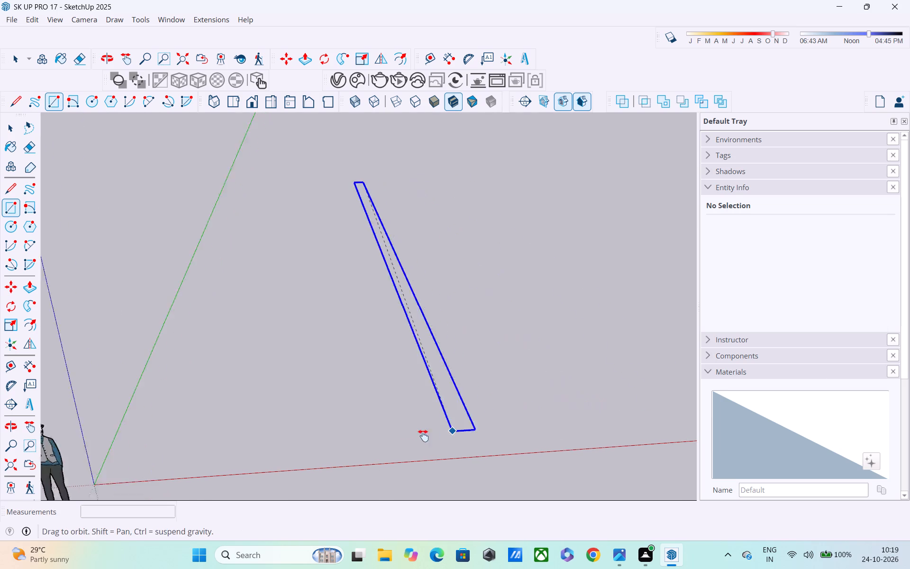
middle_click_drag(423, 436, 260, 454, "shift")
middle_click_drag(632, 403, 369, 431)
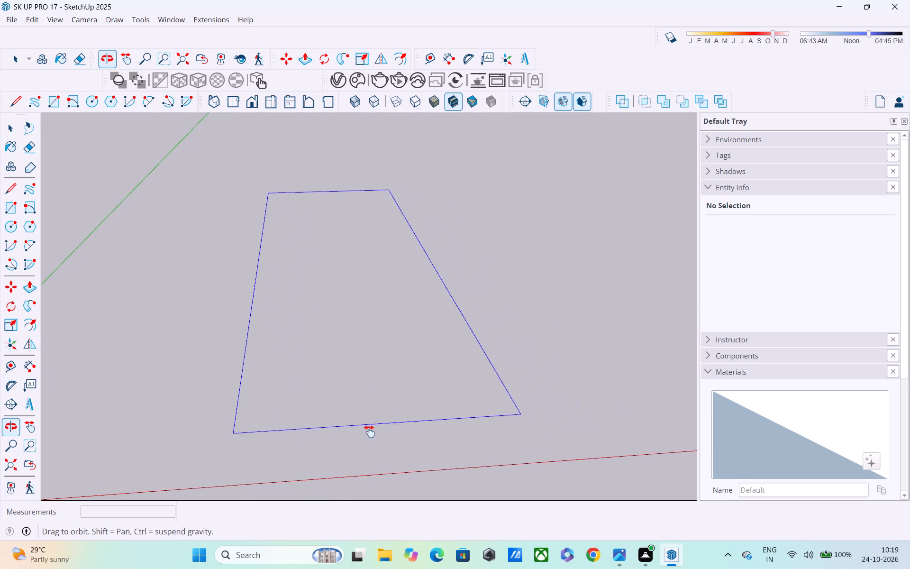
middle_click_drag(369, 431, 369, 431)
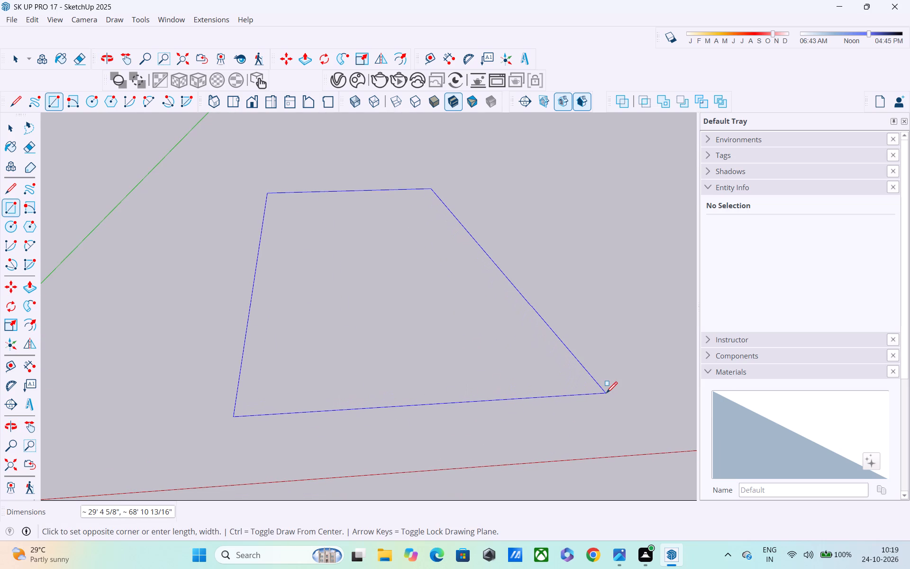
type("25'")
key("comma")
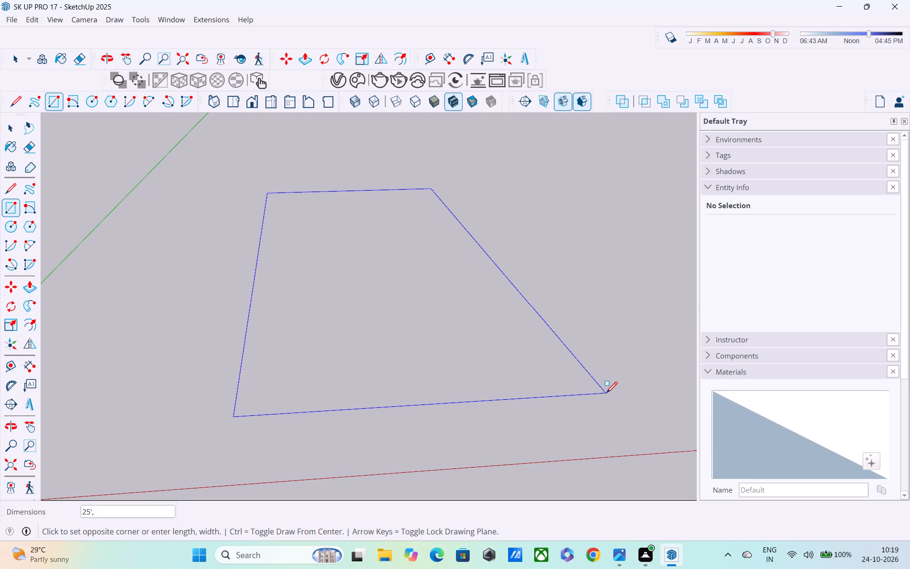
type("60'")
key("Return")
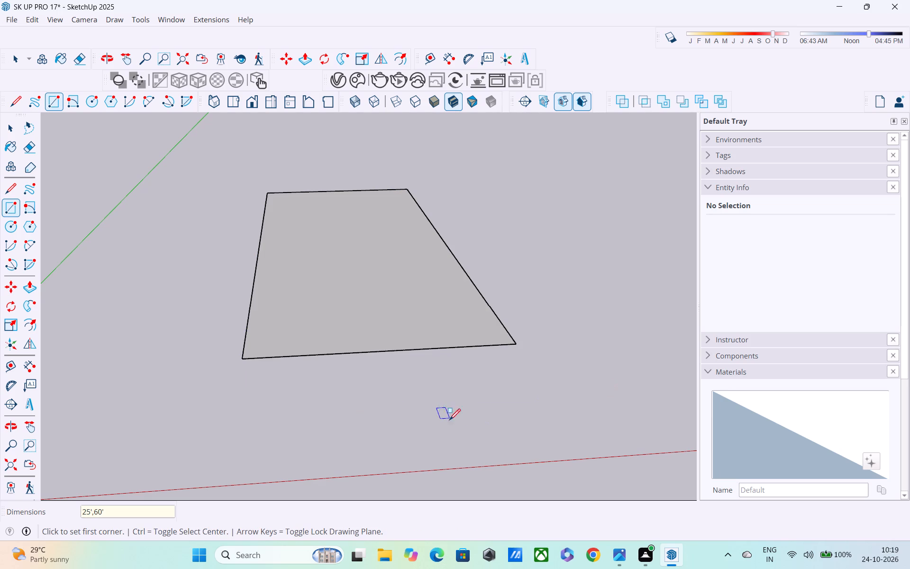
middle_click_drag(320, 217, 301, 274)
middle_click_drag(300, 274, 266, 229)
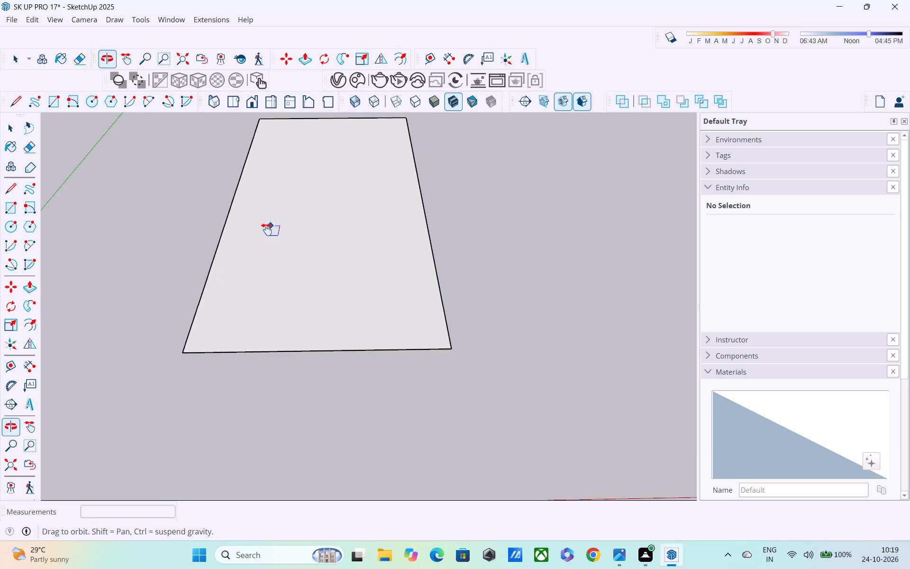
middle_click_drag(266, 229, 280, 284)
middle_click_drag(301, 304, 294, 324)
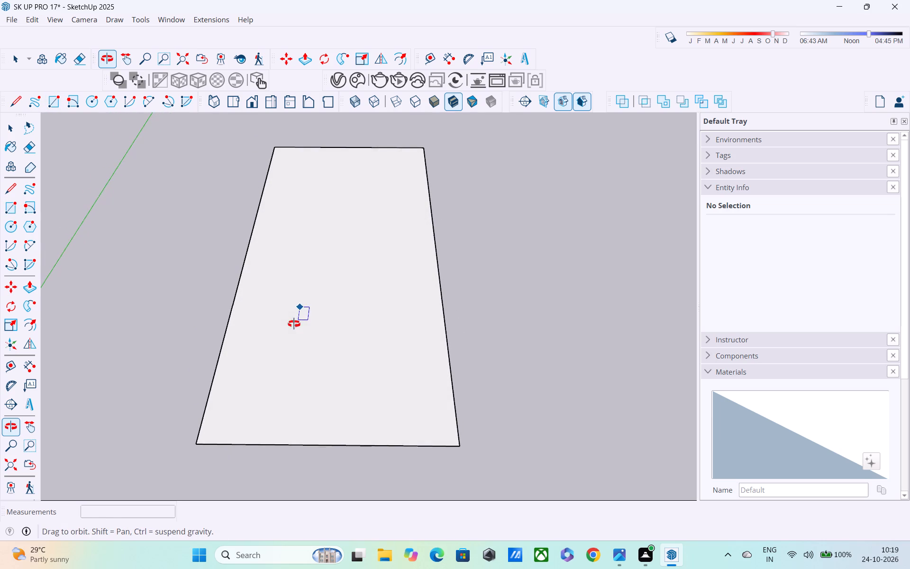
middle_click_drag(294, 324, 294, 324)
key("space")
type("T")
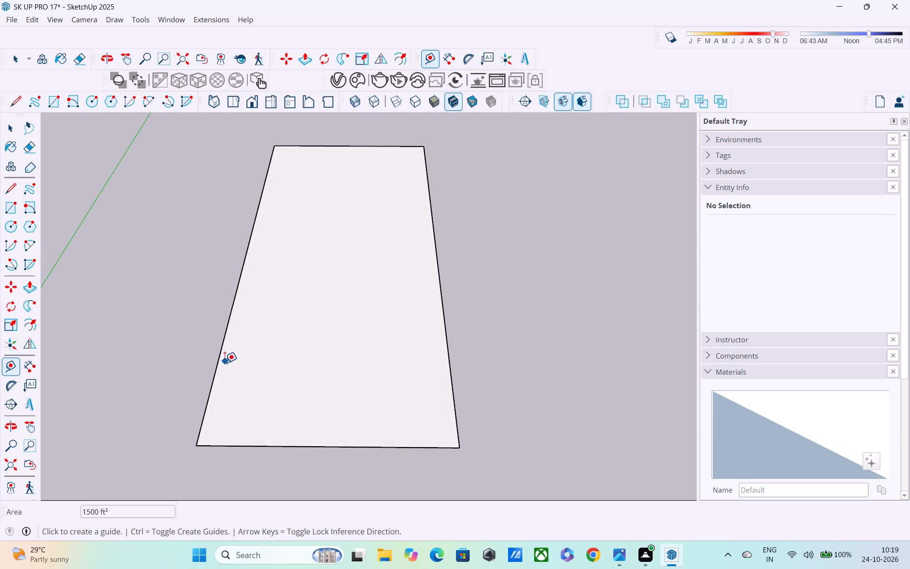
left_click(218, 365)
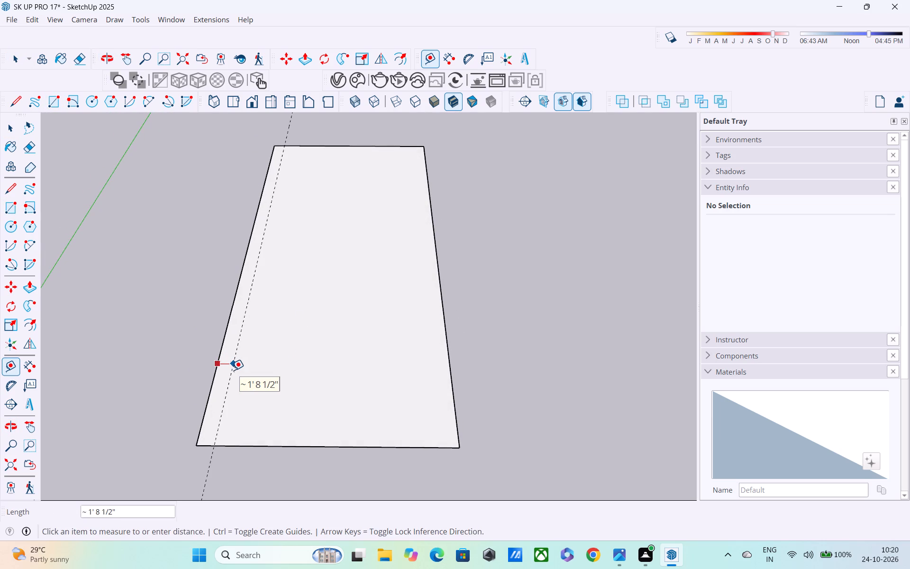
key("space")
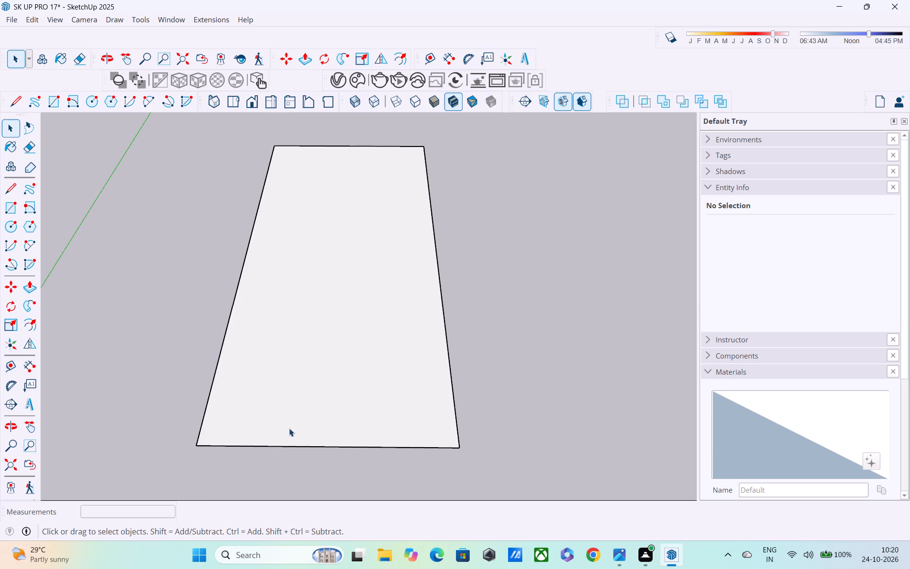
Place a guide line parallel to the rectangle's near short edge, offset 5' into the face.
key("t")
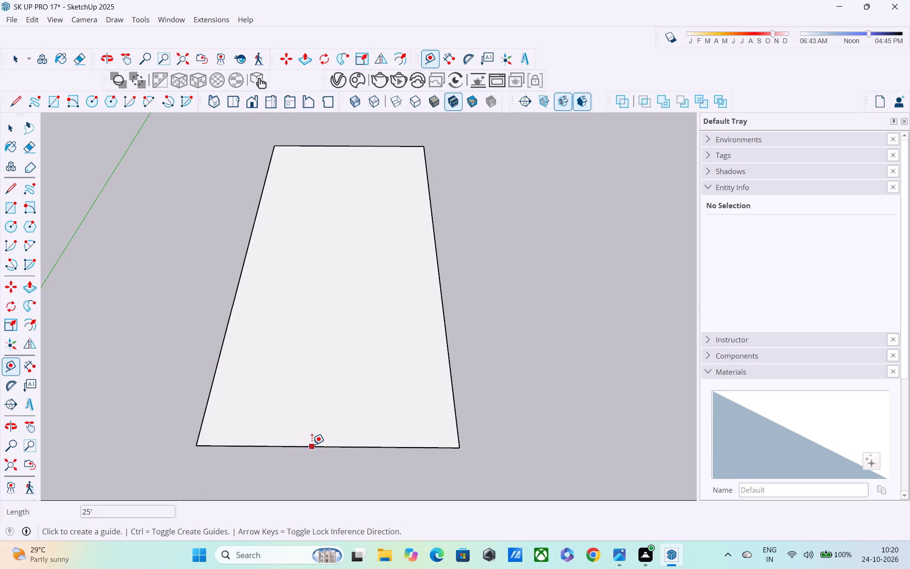
left_click(314, 443)
key("Escape")
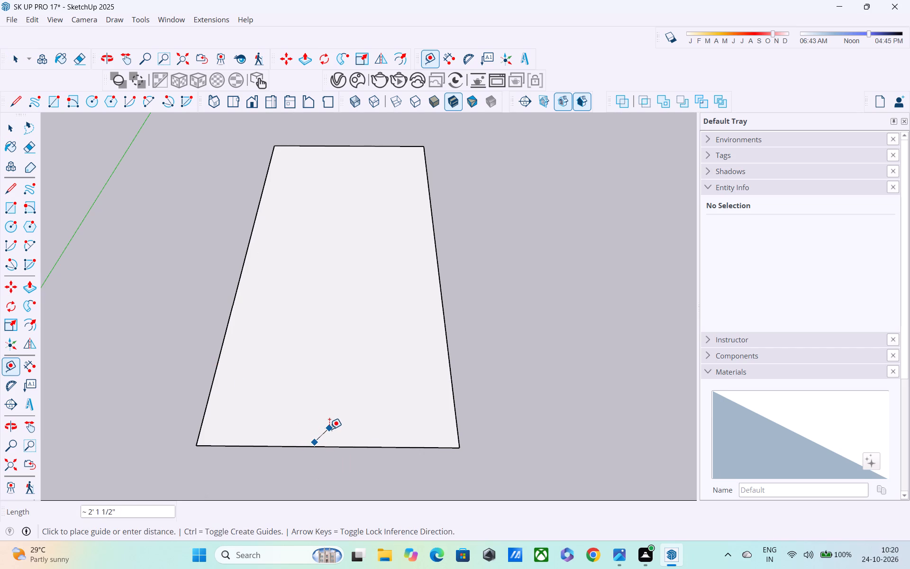
left_click(324, 449)
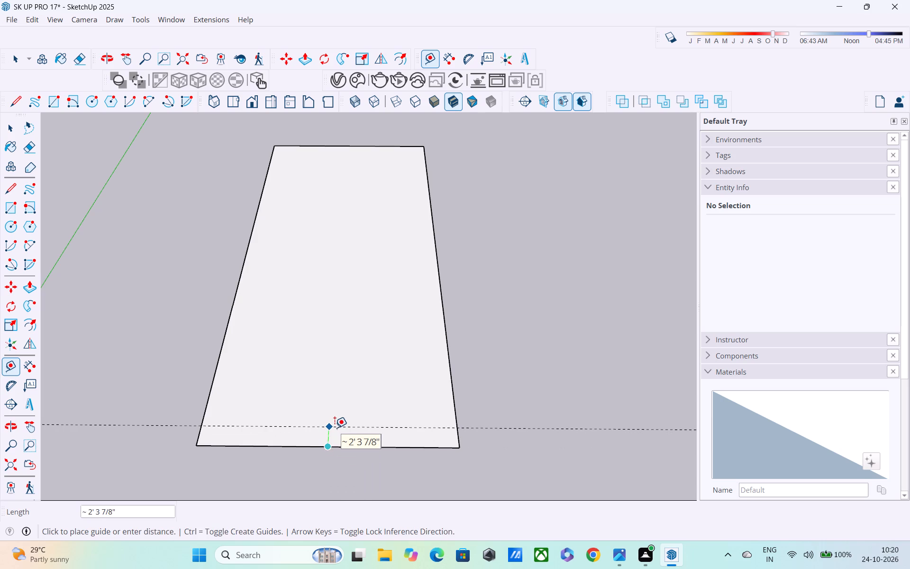
key("3")
key("BackSpace")
type("5'")
key("Return")
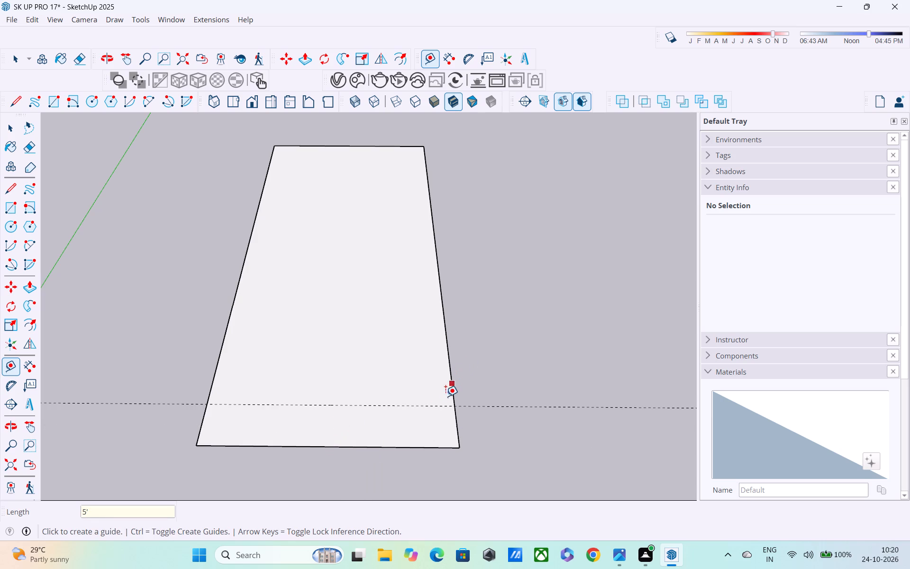
Place a second parallel guide line 7' further into the rectangle from the first guide.
middle_click_drag(437, 394, 431, 467)
middle_click_drag(415, 468, 406, 431)
left_click(372, 452)
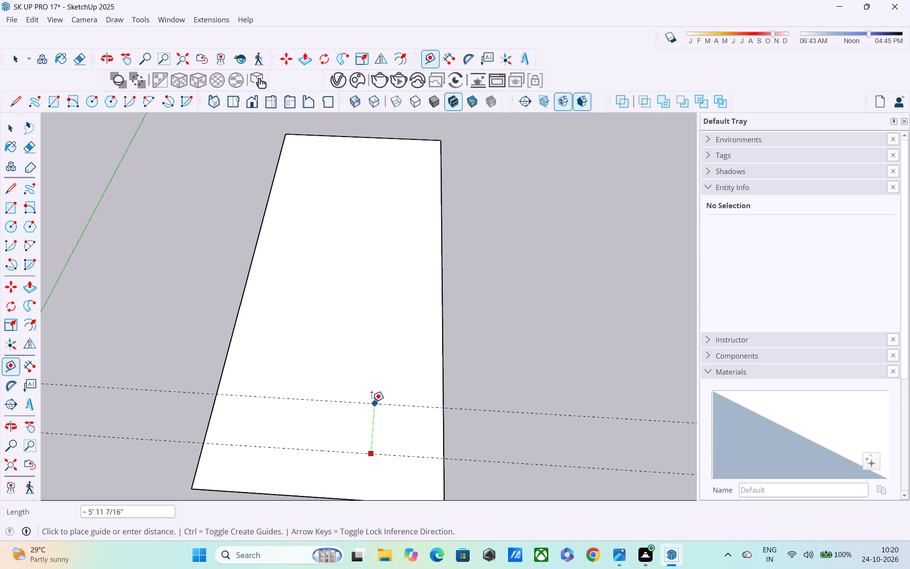
type("7'")
key("Return")
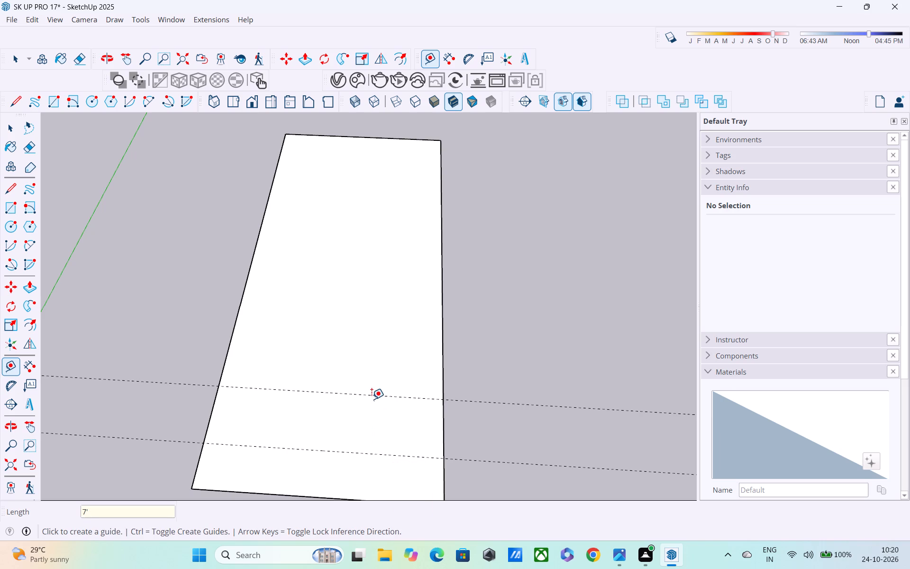
middle_click_drag(361, 380, 320, 383)
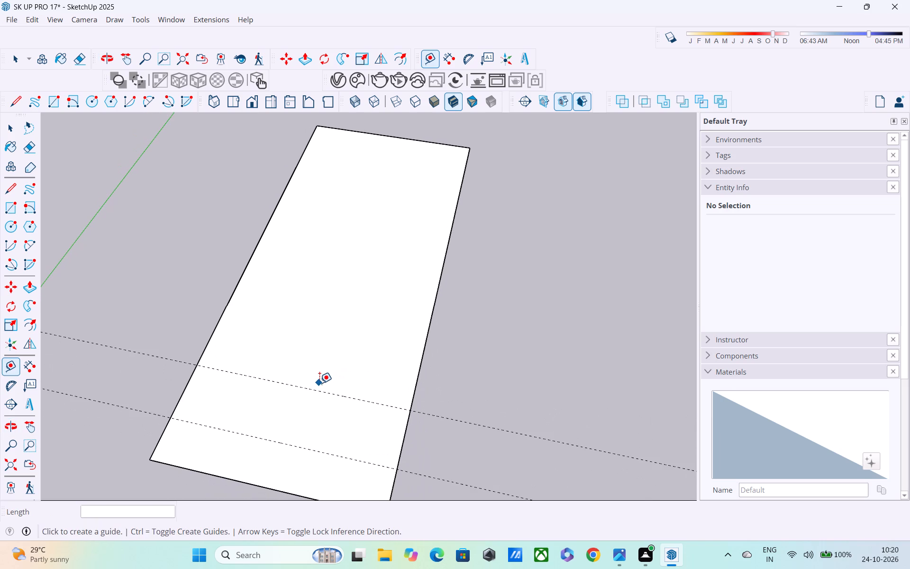
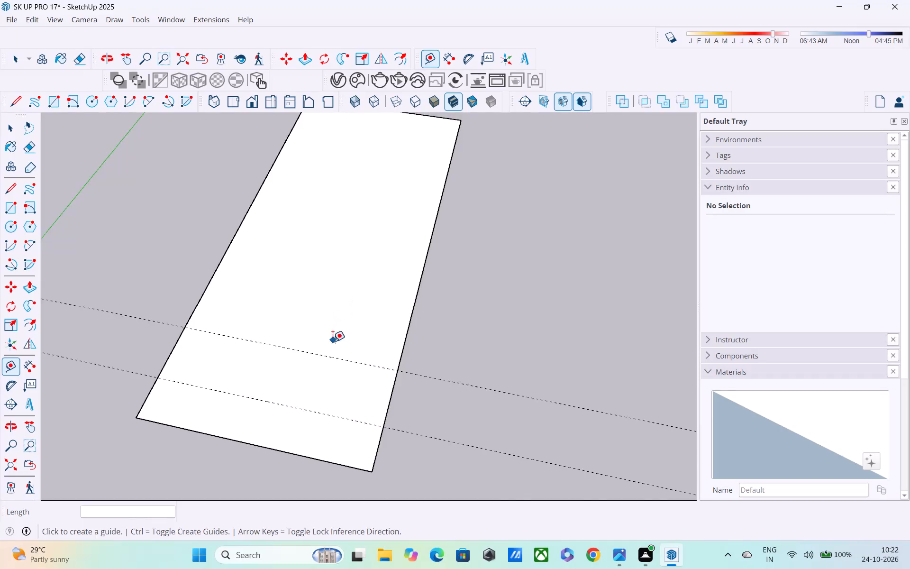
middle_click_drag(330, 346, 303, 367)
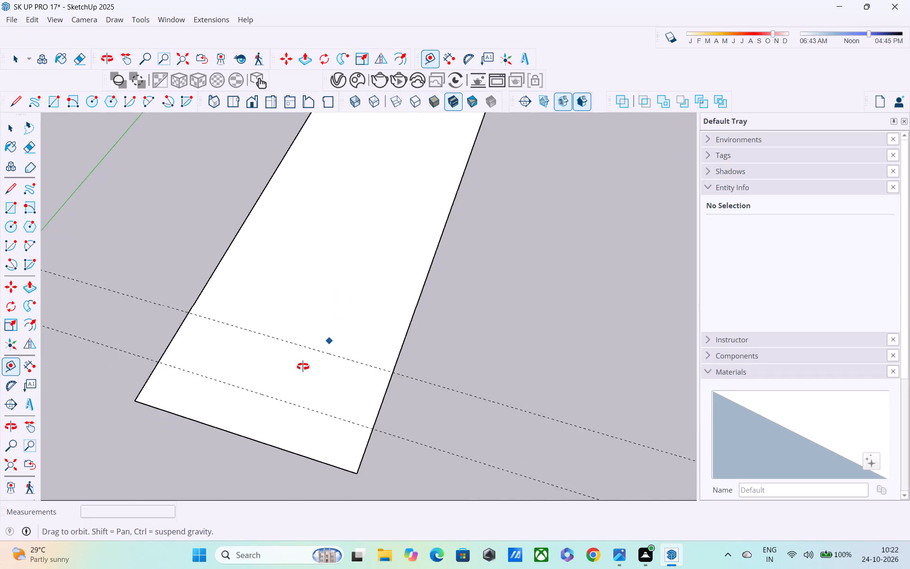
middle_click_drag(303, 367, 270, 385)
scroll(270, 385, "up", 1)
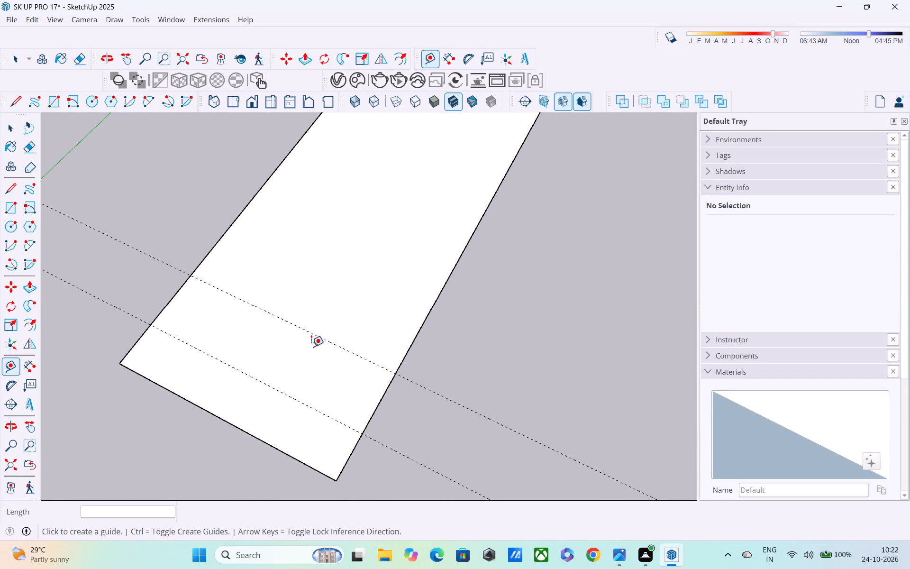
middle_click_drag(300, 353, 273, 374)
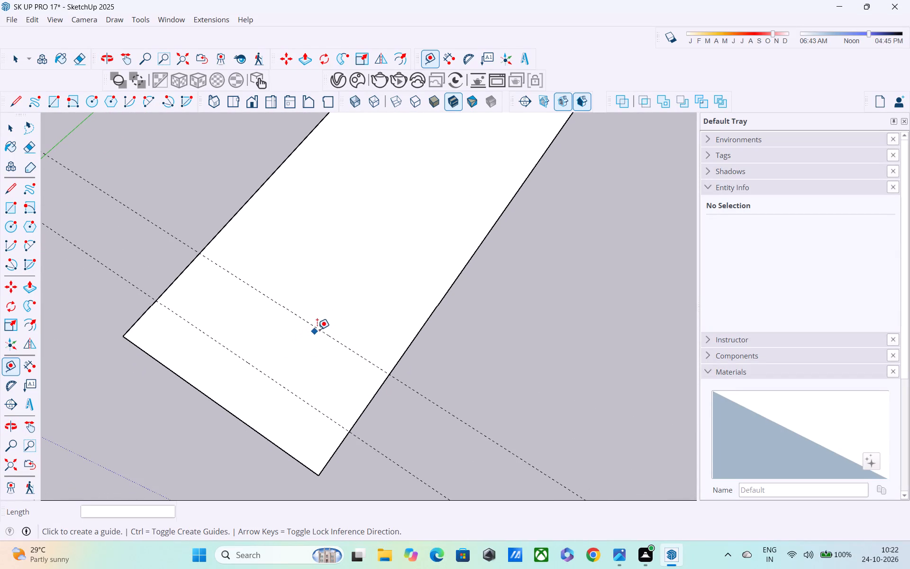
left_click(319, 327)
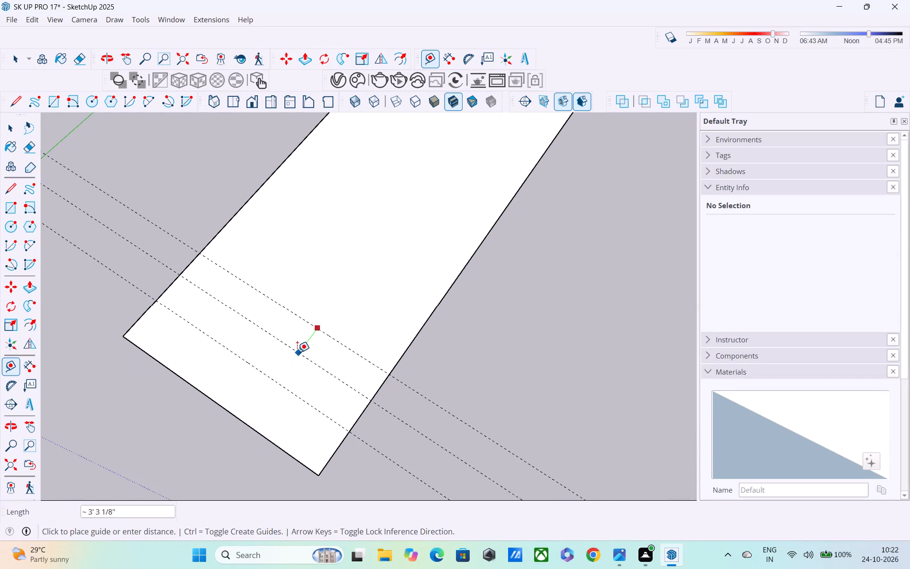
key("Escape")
Place a guide line parallel to the rectangle's long edge nearer the green axis, offset 9" into the face.
middle_click_drag(310, 339, 447, 304)
middle_click_drag(372, 377, 407, 337)
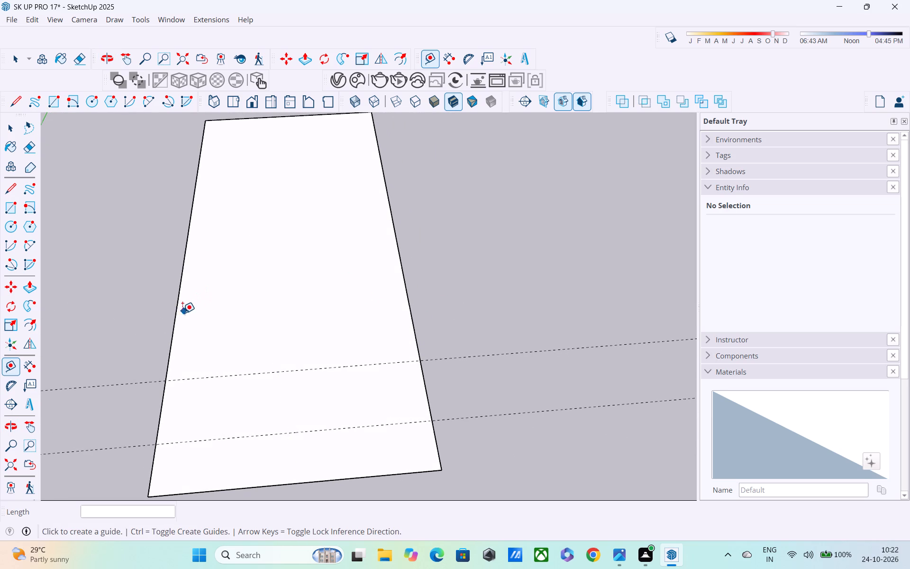
left_click(177, 321)
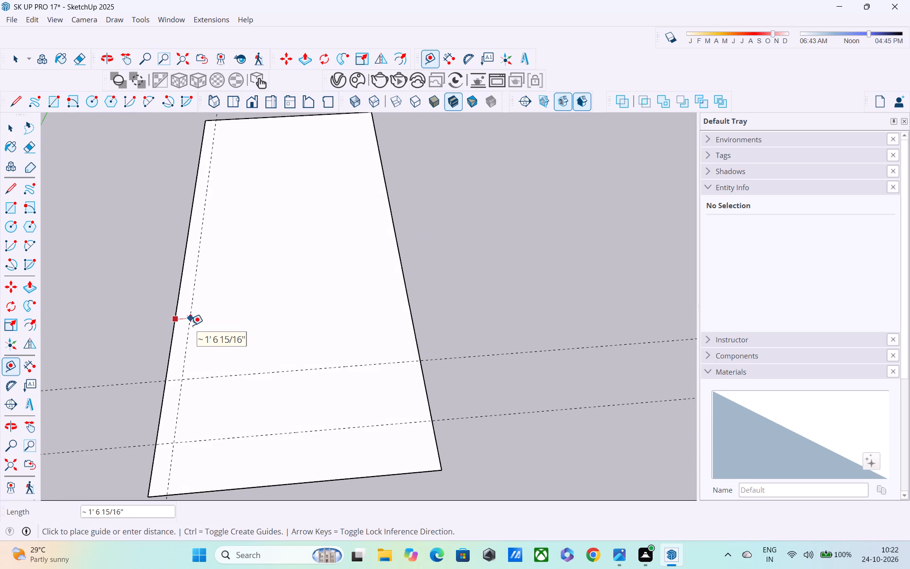
type("9\"")
key("Return")
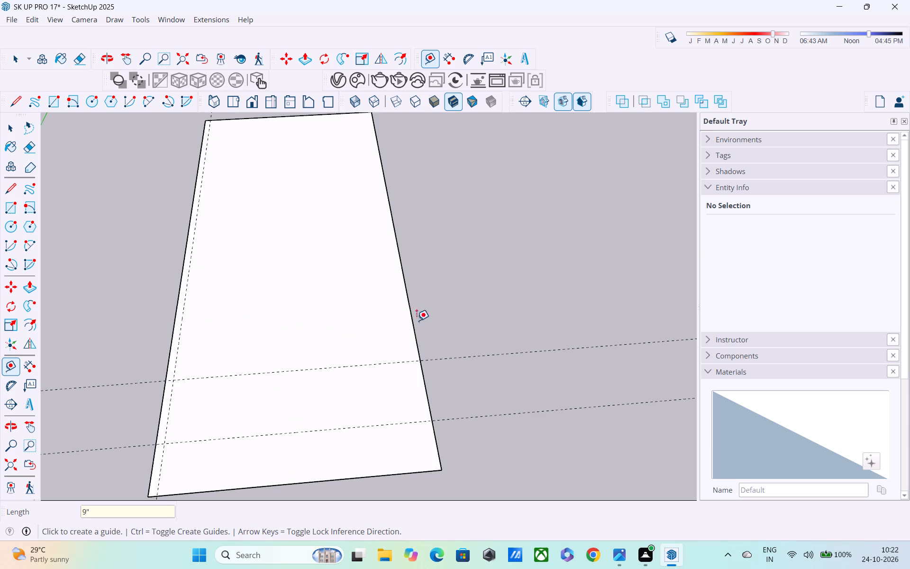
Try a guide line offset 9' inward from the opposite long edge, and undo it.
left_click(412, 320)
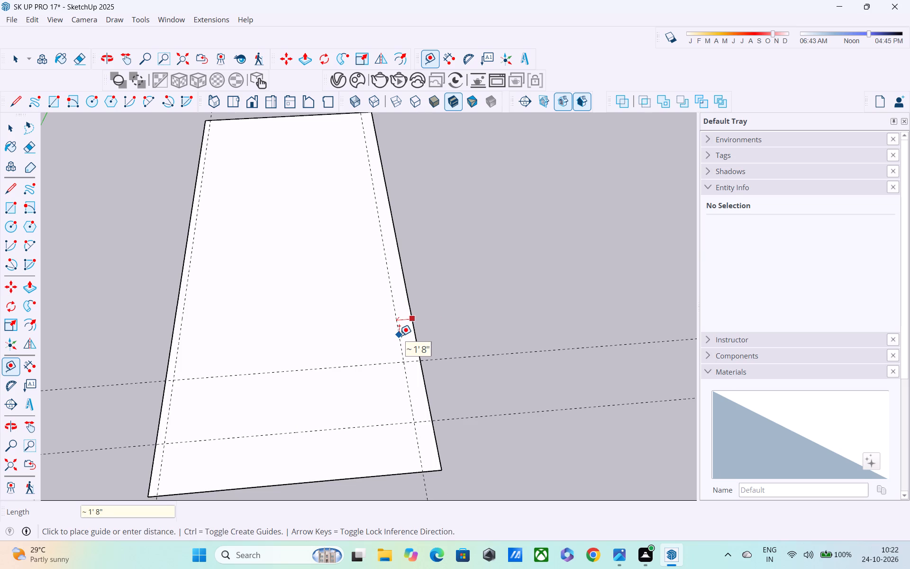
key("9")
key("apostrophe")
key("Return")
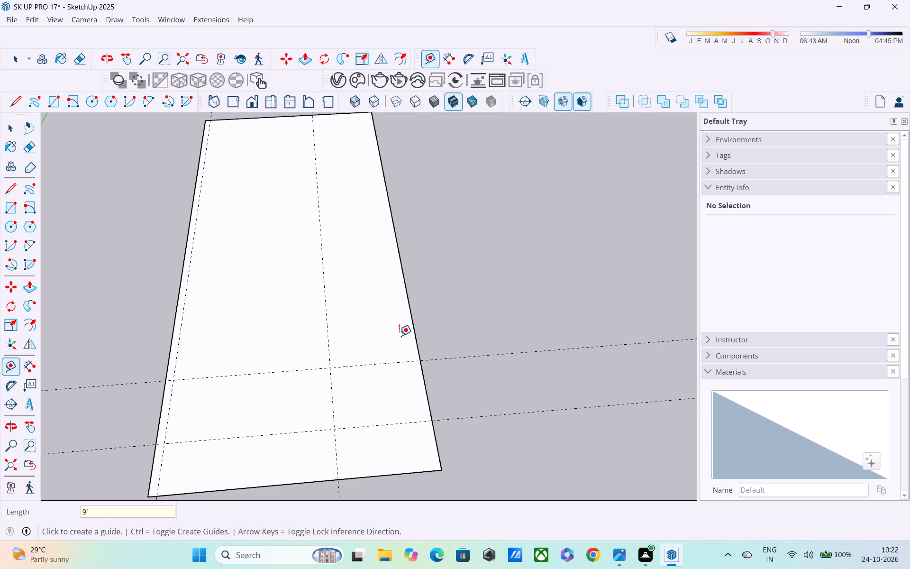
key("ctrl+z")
Place a guide line 9" inside the long edge farther from the green axis.
left_click(409, 298)
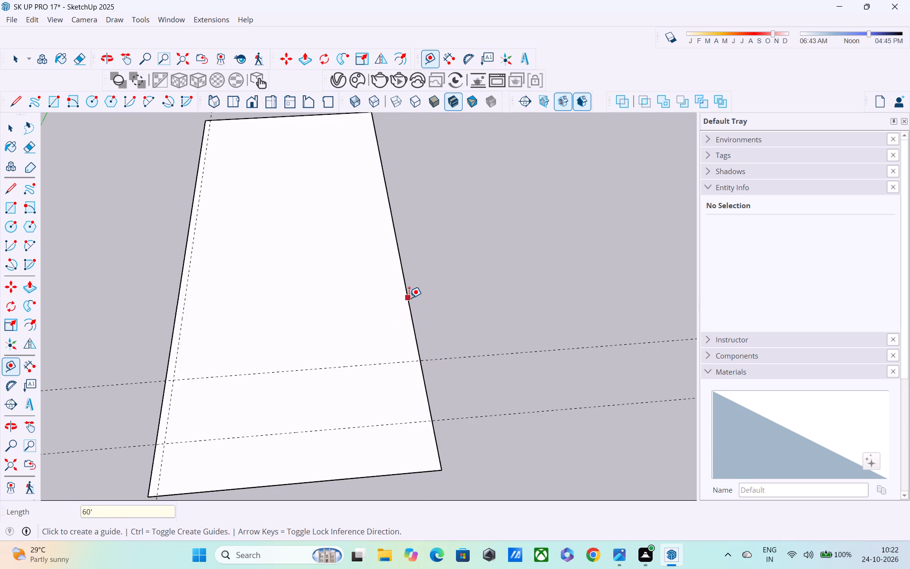
type("9\"")
key("Return")
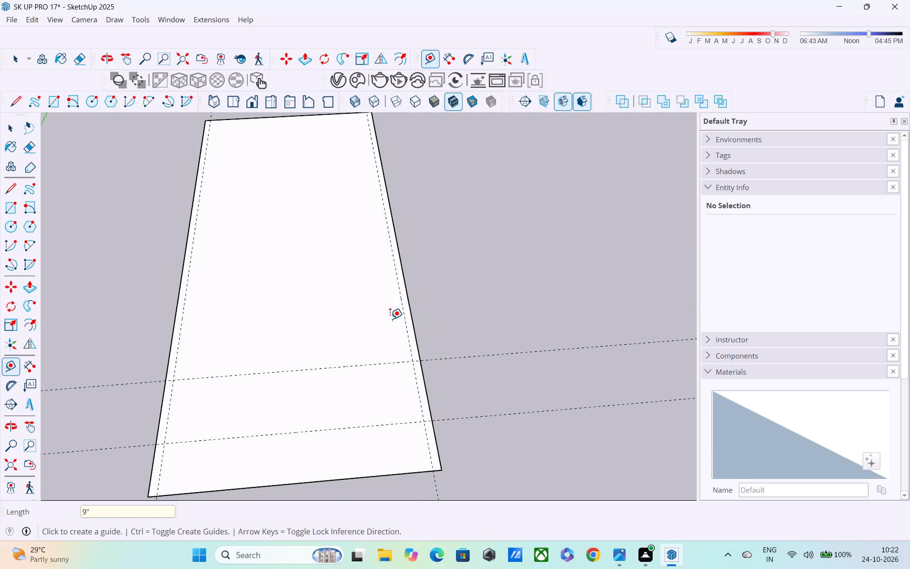
Place a guide line 9" further into the rectangle from the guide lying 12' from the near short edge.
scroll(386, 319, "down", 1)
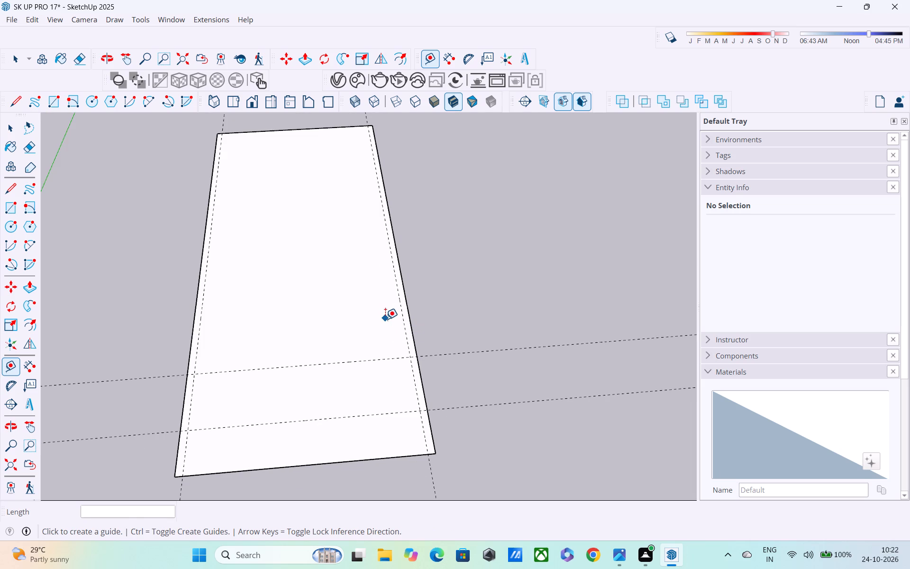
middle_click_drag(385, 319, 382, 277, "shift")
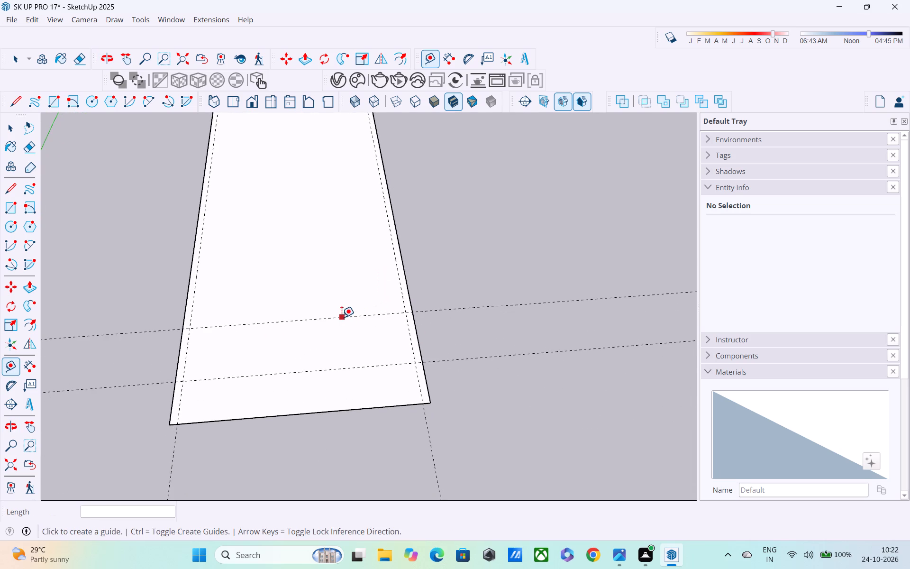
left_click(342, 317)
type("9\"")
key("Return")
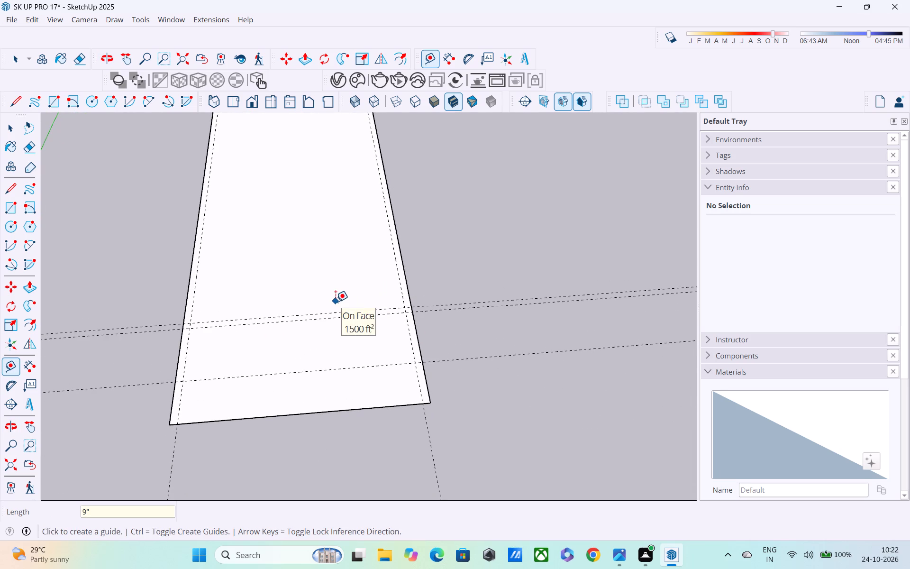
Place a guide line 9" from the 5' guide, on its side toward the near short edge.
middle_click_drag(336, 302, 310, 353)
left_click(310, 354)
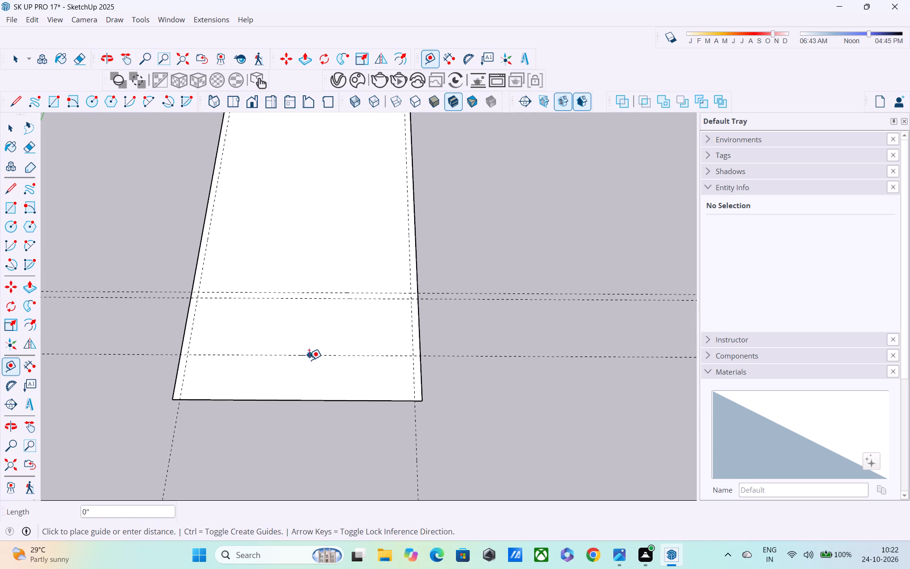
type("9\"")
key("Return")
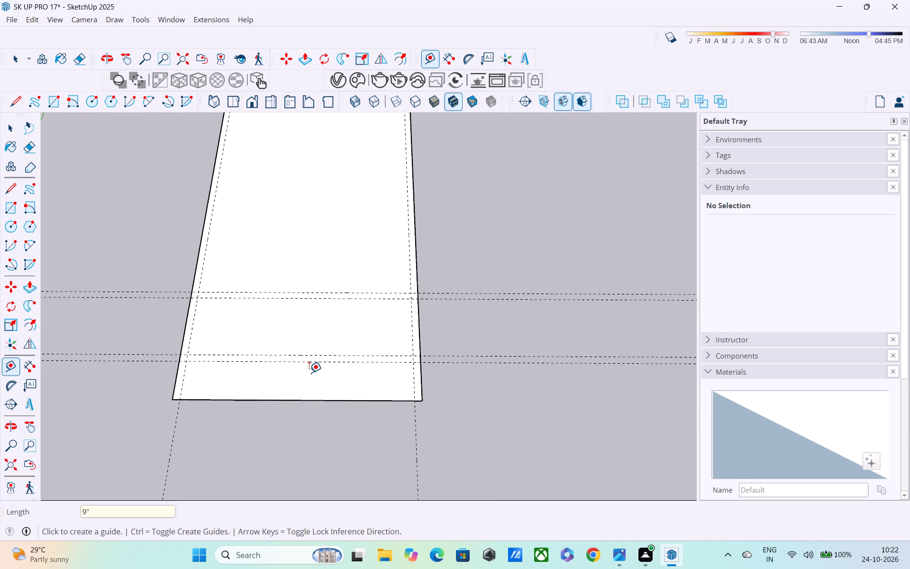
Draw a 48' by 25' rectangle from the base's far corner to where the 12' guide meets the opposite long edge.
scroll(315, 368, "down", 1)
middle_click_drag(316, 363, 332, 427)
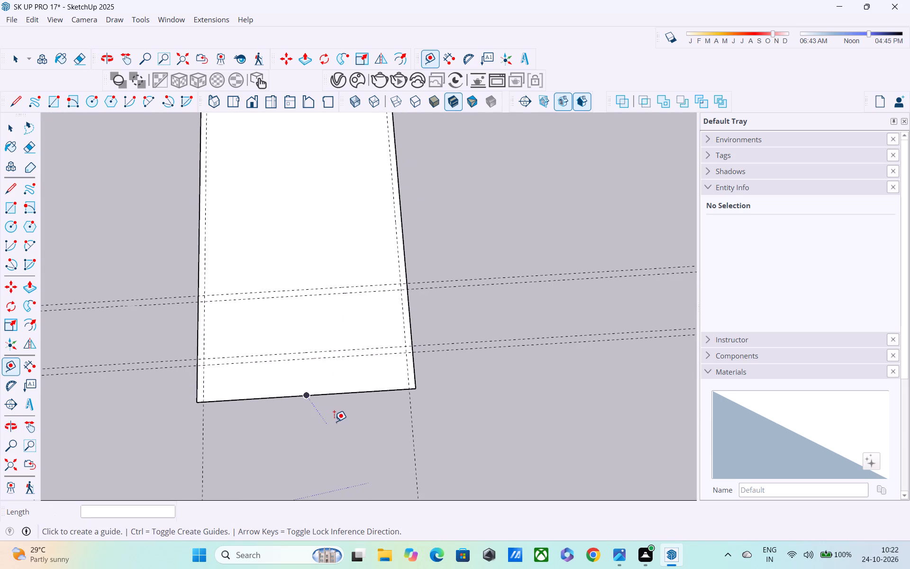
middle_click_drag(334, 422, 276, 455, "shift")
scroll(275, 454, "down", 1)
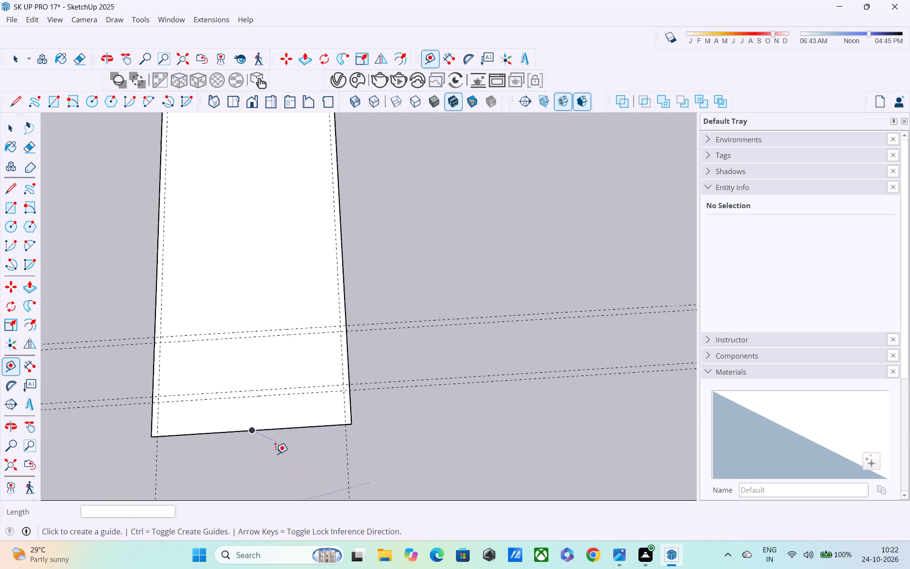
key("space")
key("r")
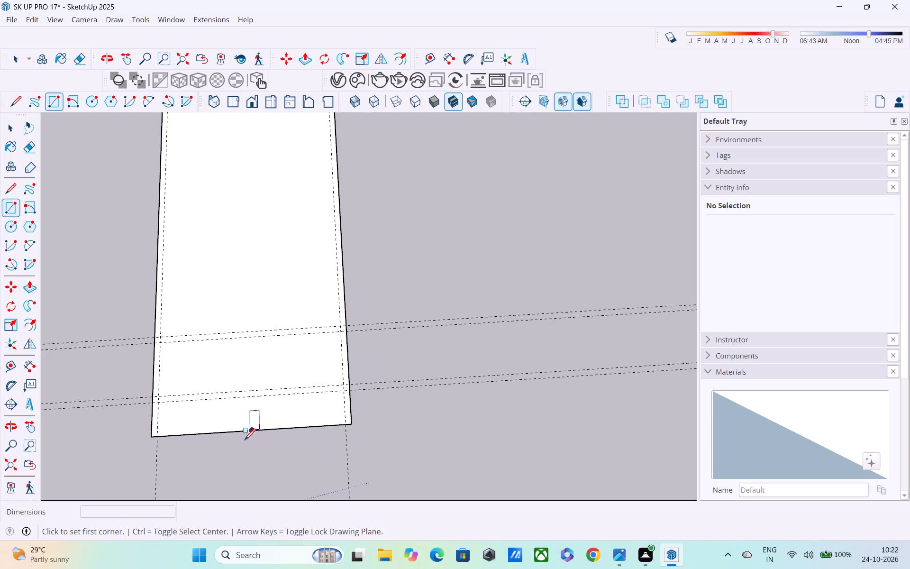
middle_click_drag(245, 440, 353, 568, "shift")
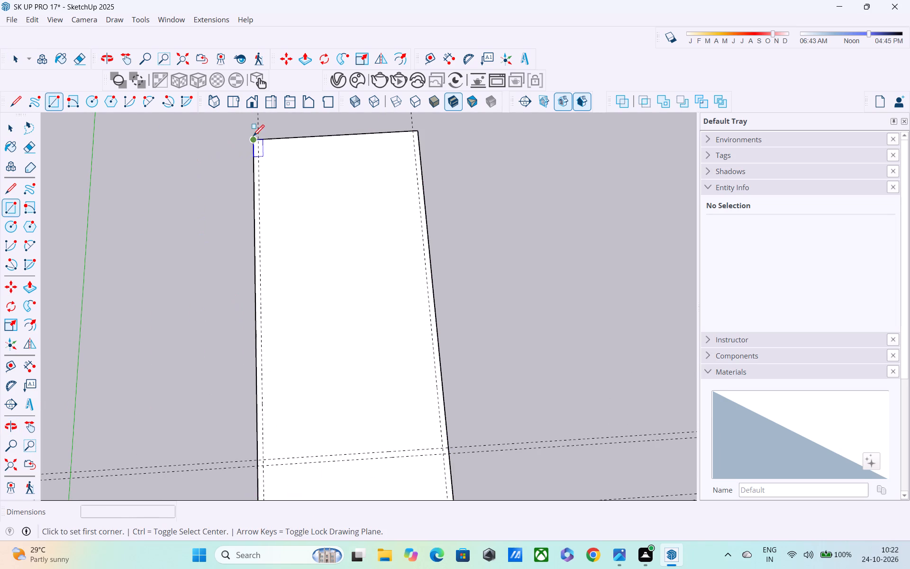
left_click(253, 137)
middle_click_drag(370, 269, 289, 177, "shift")
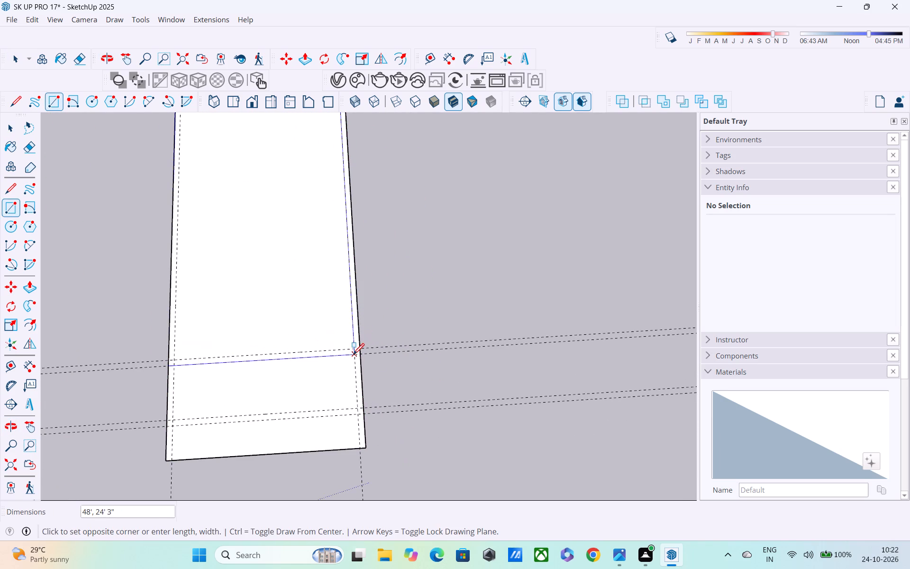
scroll(359, 354, "up", 3)
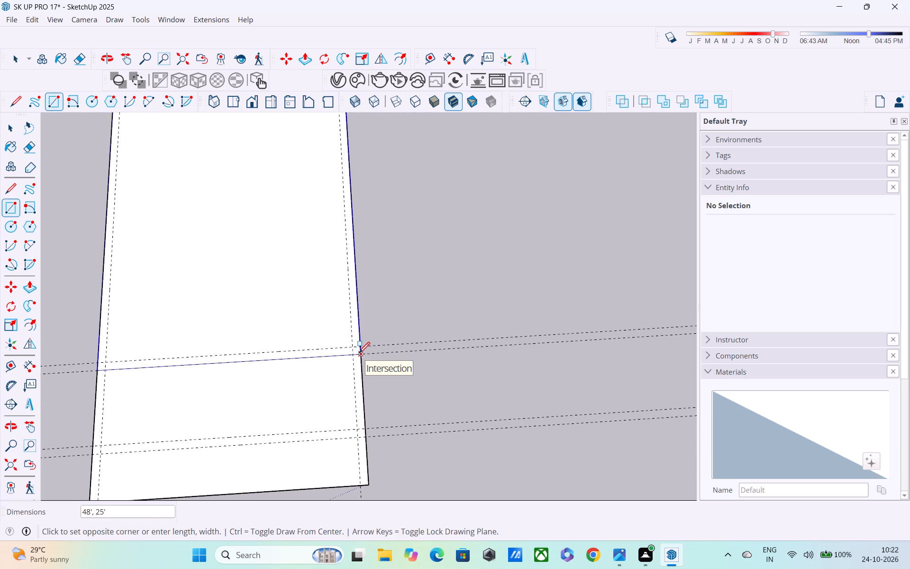
left_click(360, 355)
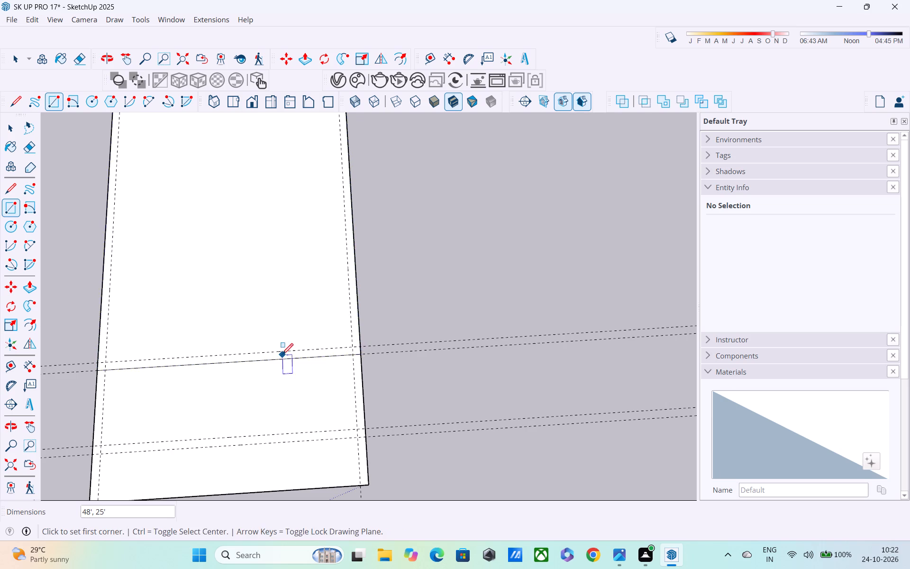
Place a guide line parallel to the far short edge, offset 9" into the face.
middle_click_drag(282, 356, 370, 385)
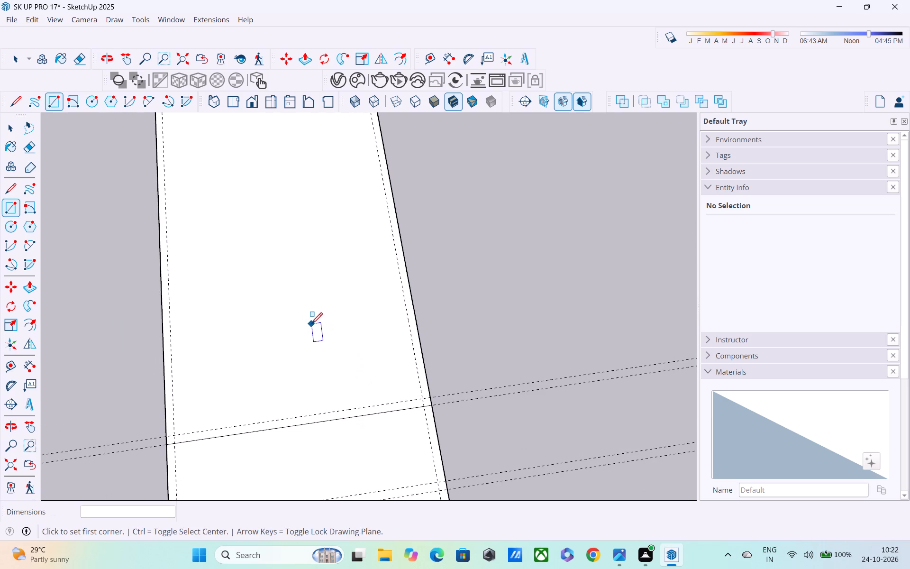
middle_click_drag(305, 320, 394, 420, "shift")
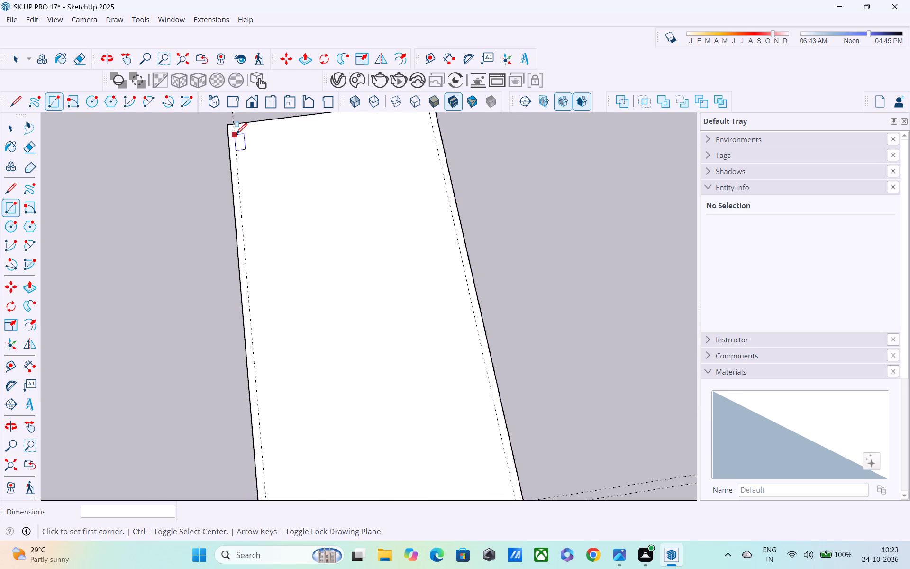
middle_click_drag(235, 138, 245, 195)
key("space")
type("T")
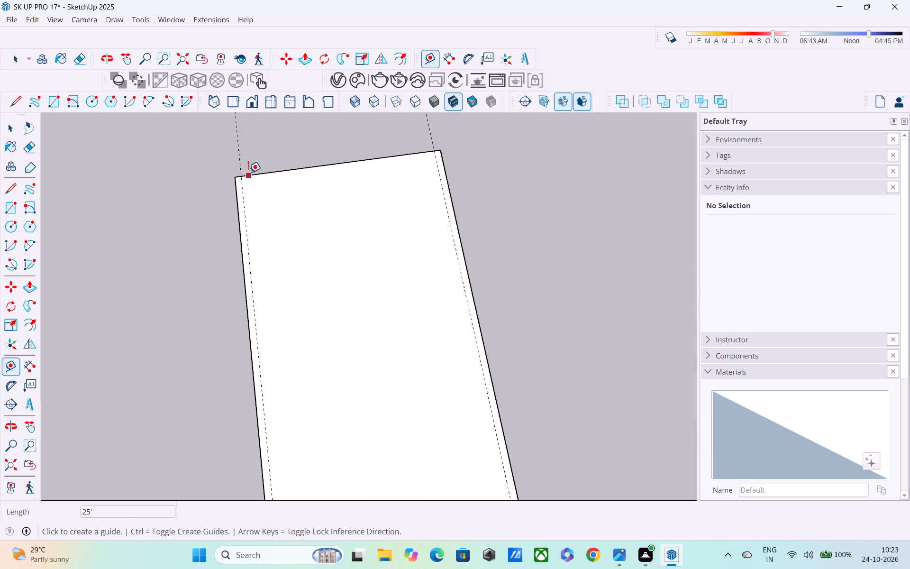
left_click(271, 169)
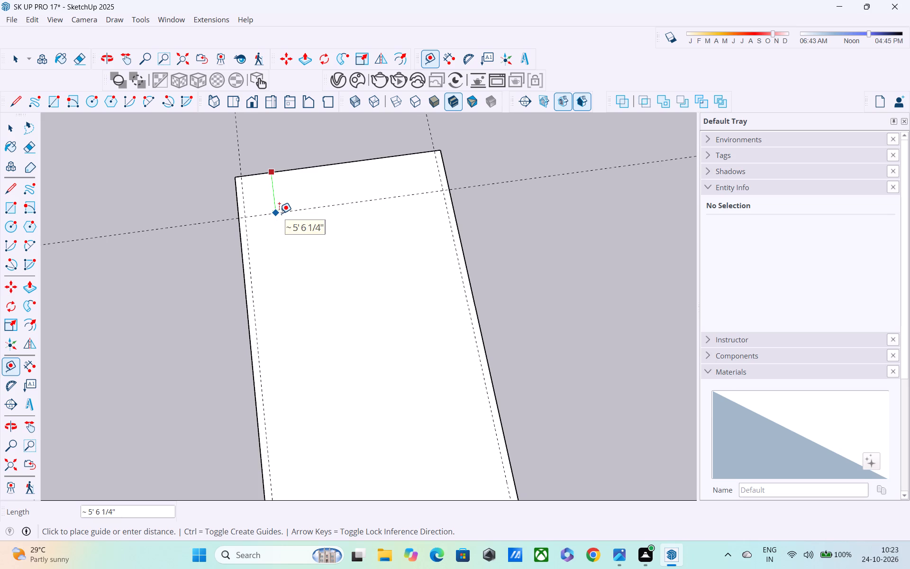
type("9\"")
key("Return")
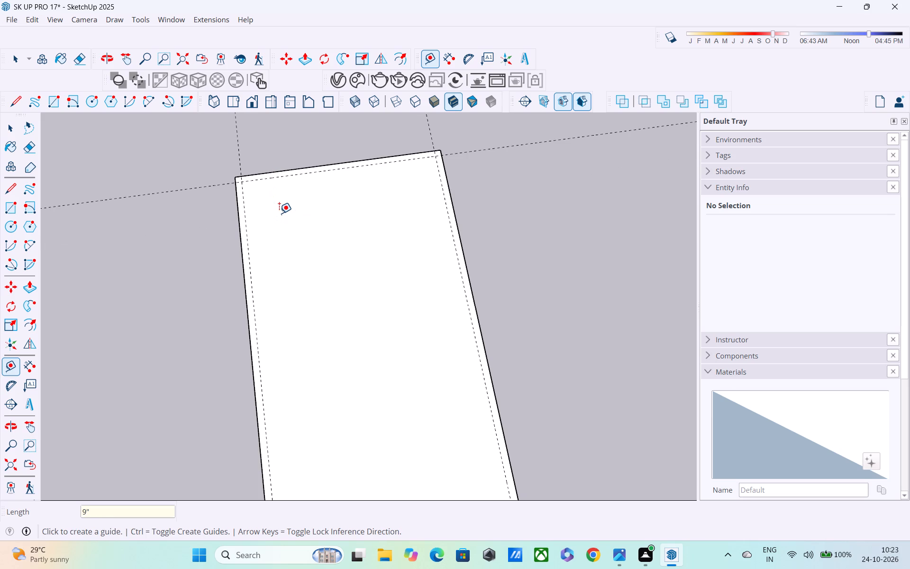
Draw an inner rectangle between the diagonally opposite intersections of the 9" guides, inset inside the 48' by 25' area.
key("r")
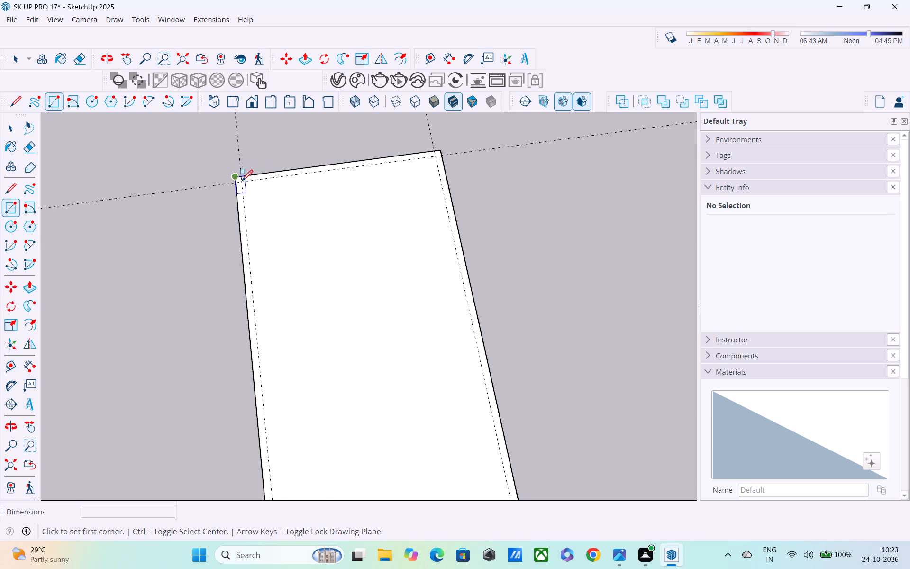
left_click(244, 184)
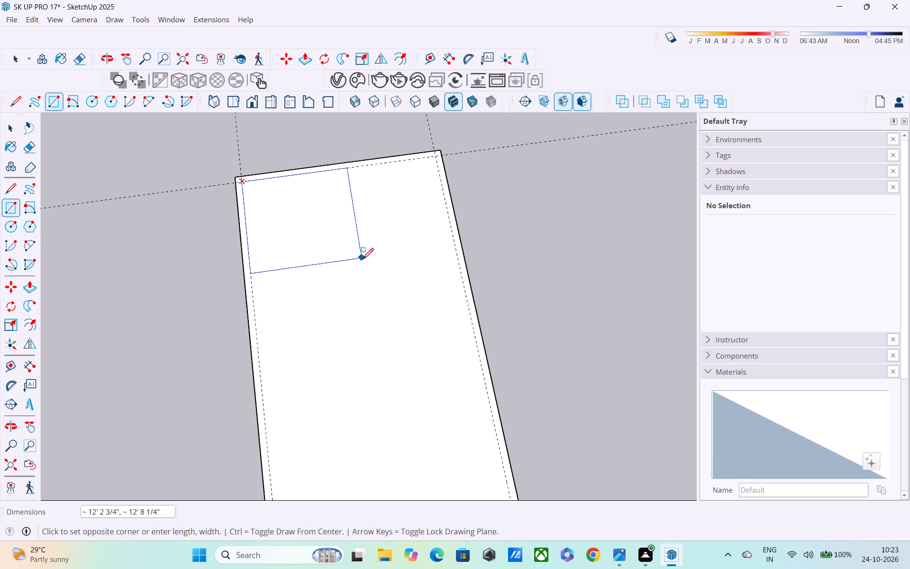
middle_click_drag(362, 260, 186, 136, "shift")
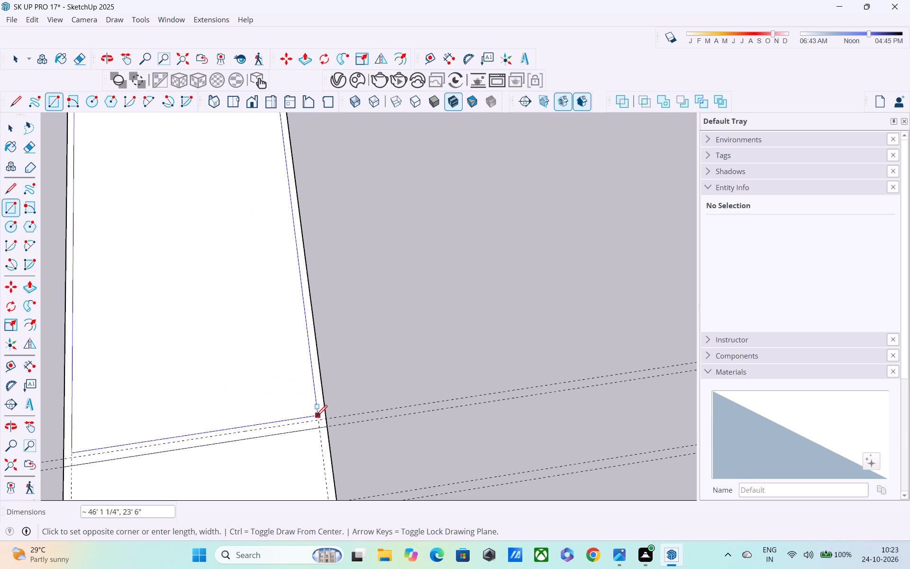
left_click(319, 422)
Push/Pull the 9" wall outline between the outer and inner rectangles up 10'.
scroll(271, 386, "down", 2)
middle_click_drag(272, 385, 282, 337)
scroll(282, 337, "down", 1, "shift")
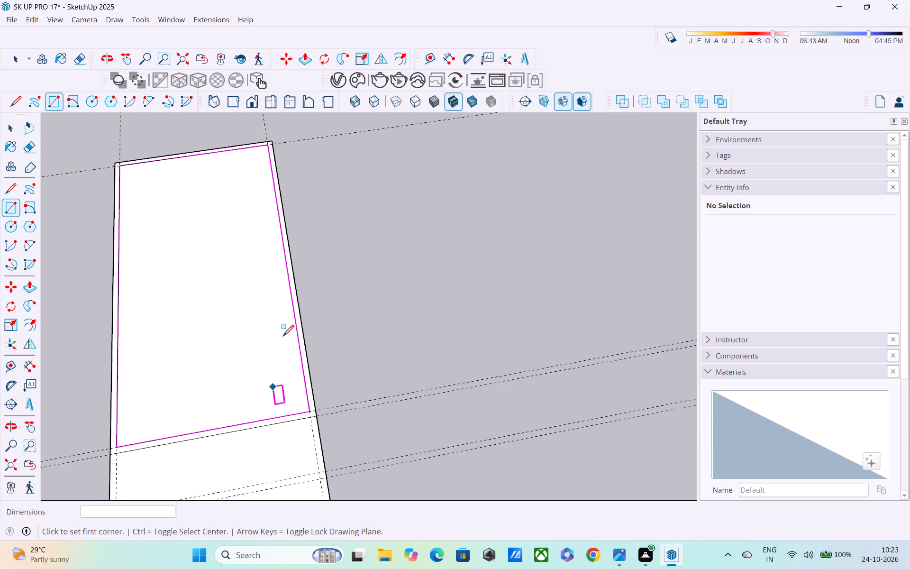
middle_click_drag(284, 330, 291, 252, "shift")
middle_click_drag(279, 326, 272, 286)
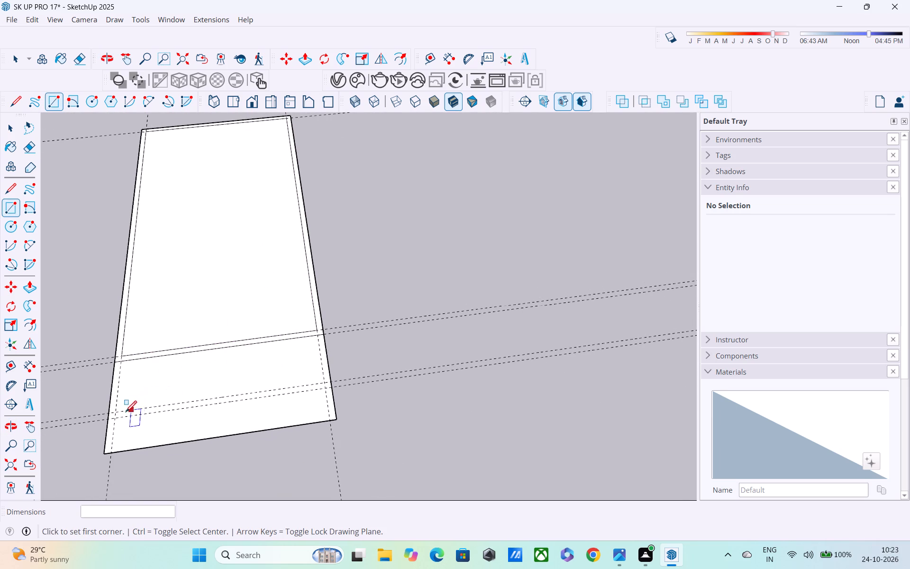
middle_click_drag(186, 365, 286, 427, "shift")
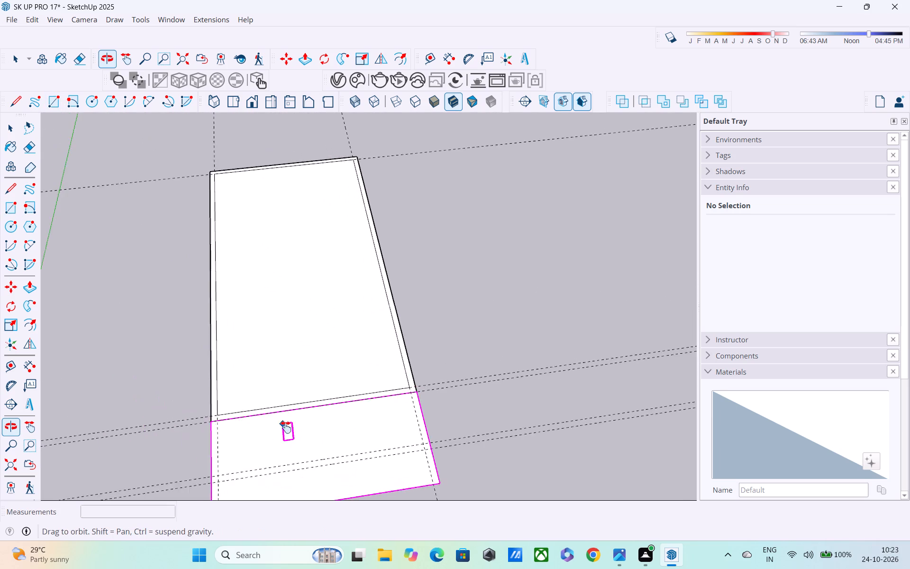
middle_click_drag(286, 427, 255, 380, "shift")
key("space")
key("p")
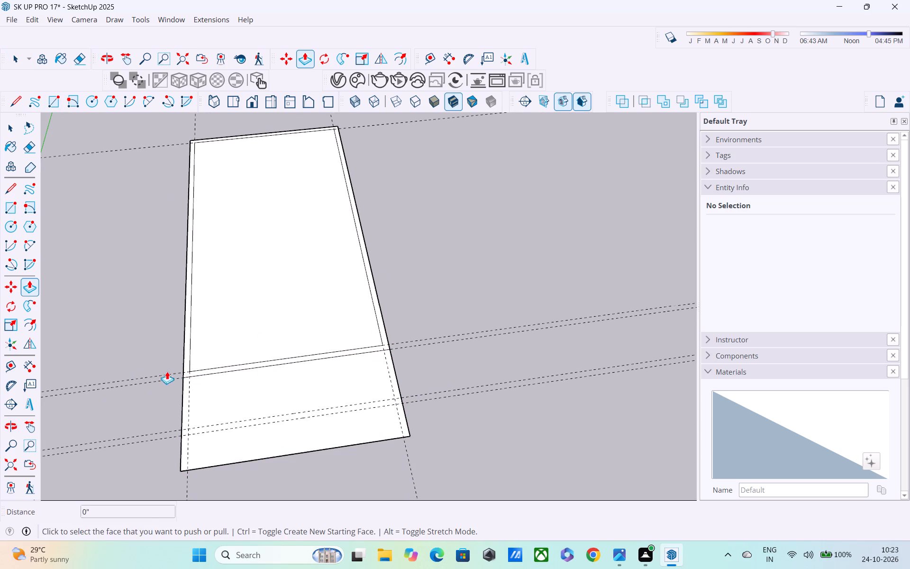
left_click(188, 368)
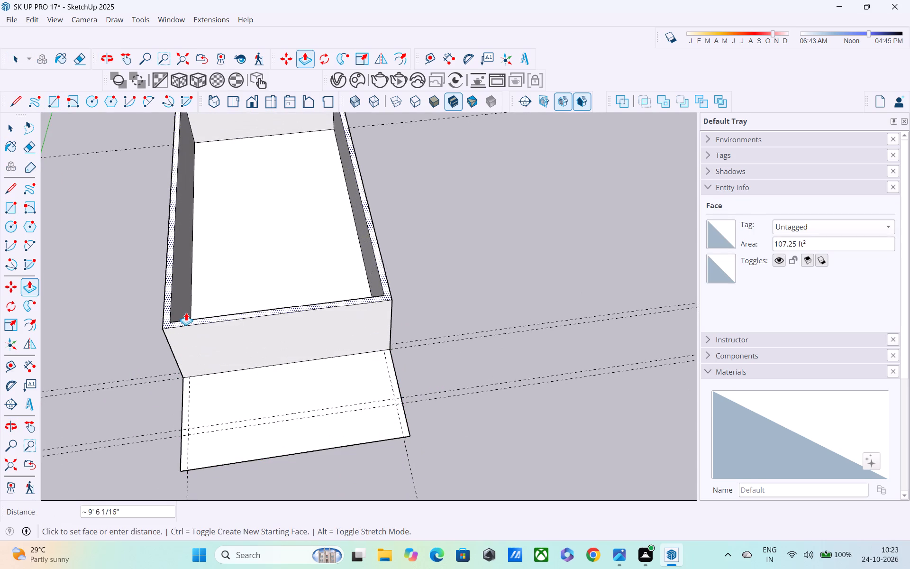
type("10'")
key("Return")
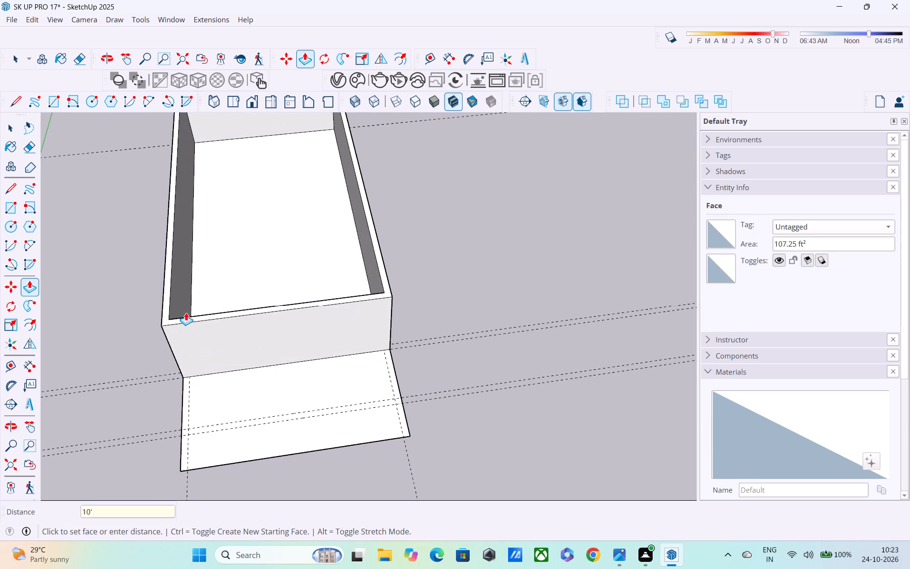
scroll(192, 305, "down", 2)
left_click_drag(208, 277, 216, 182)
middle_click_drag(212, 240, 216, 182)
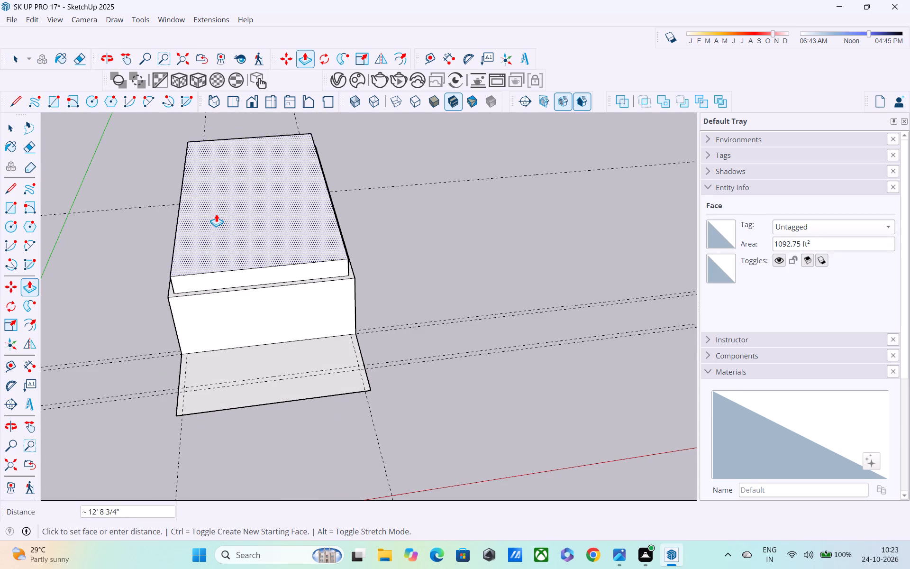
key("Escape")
Group the walled box with its floor, leaving the 12' base strip in front out of the selection.
middle_click_drag(212, 268, 206, 164)
key("space")
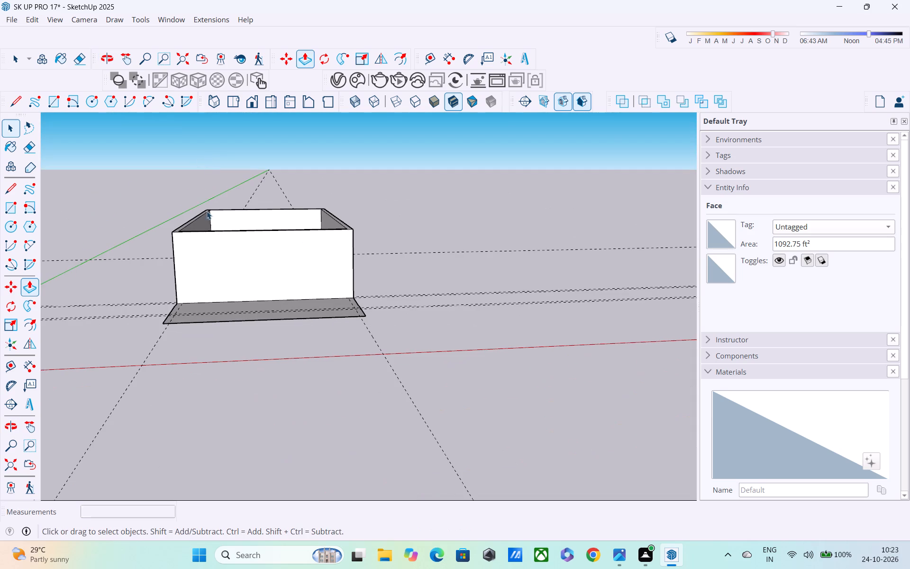
triple_click(238, 251)
middle_click_drag(240, 256, 499, 324)
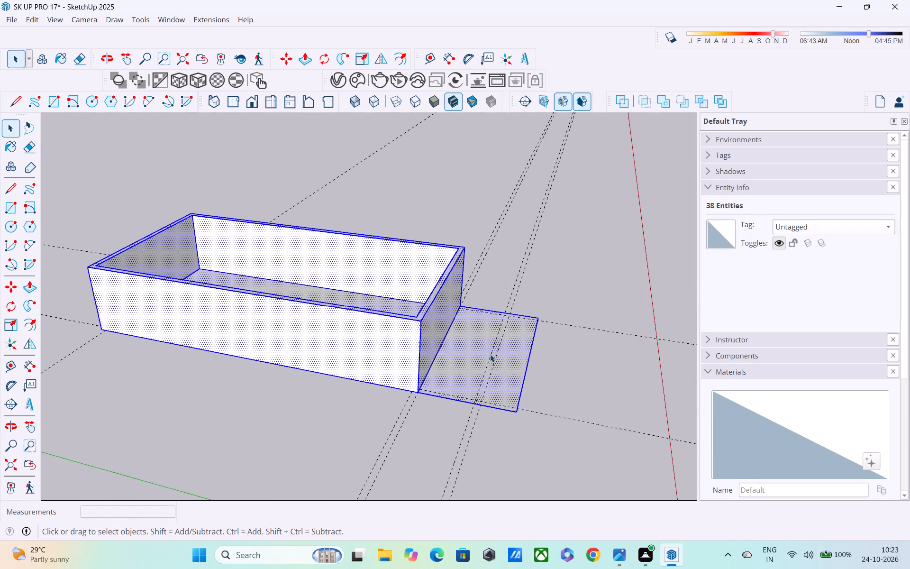
double_click(506, 384, "shift")
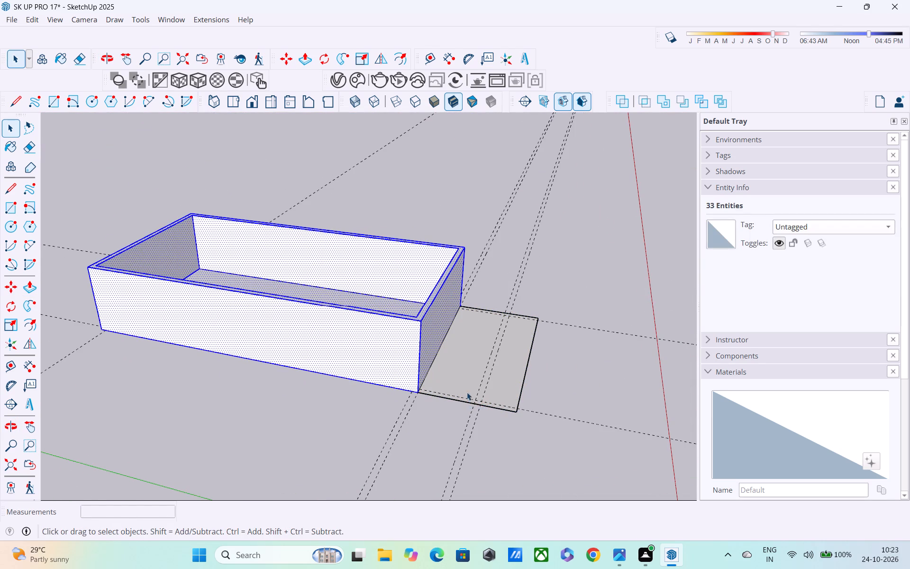
middle_click_drag(467, 392, 470, 364)
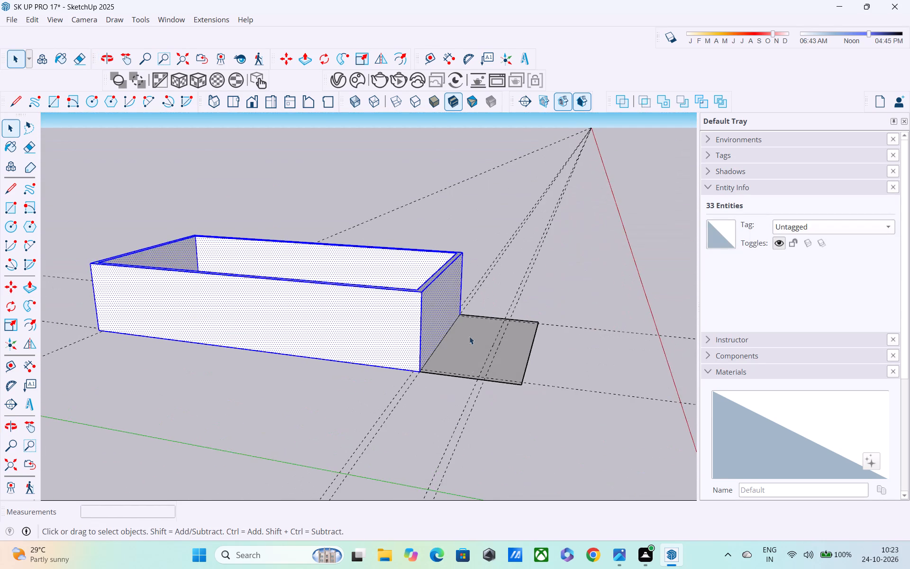
scroll(472, 309, "up", 1)
right_click(472, 308)
left_click(436, 238)
triple_click(401, 316)
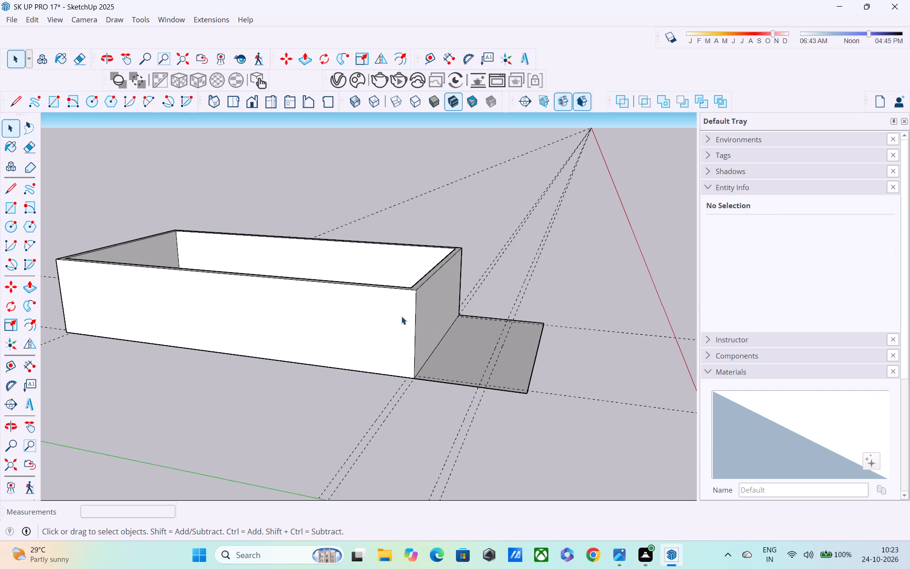
double_click(490, 350, "shift")
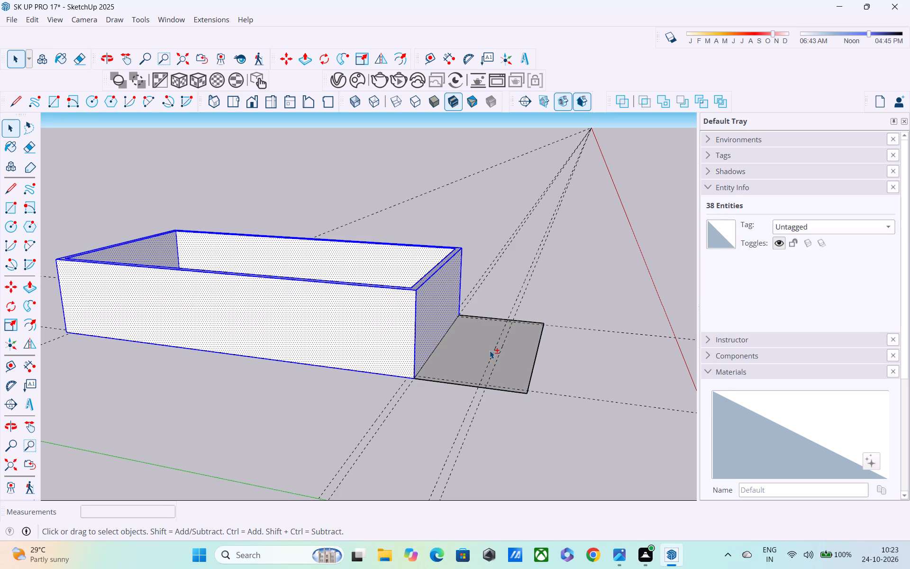
left_click(34, 19)
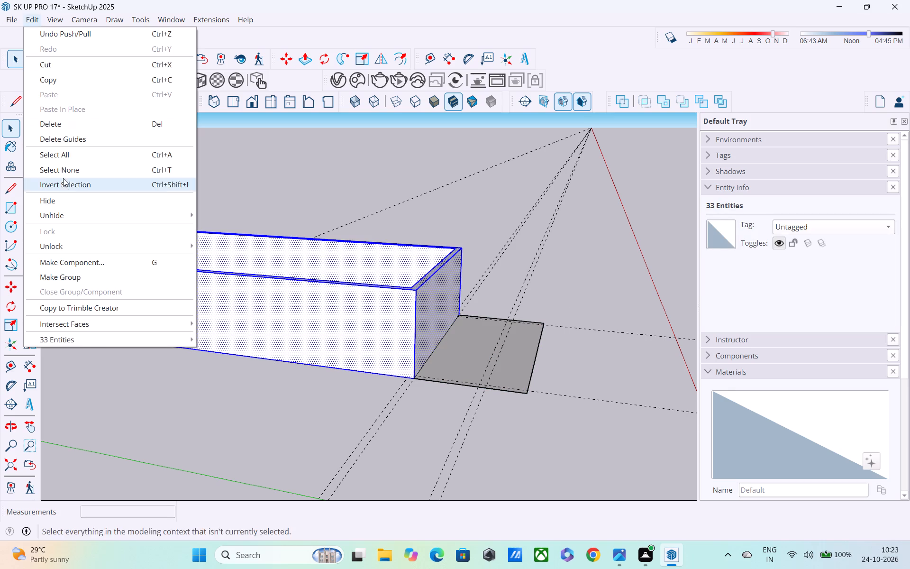
left_click(80, 277)
Copy the walled-box group from its near bottom corner to open ground about 93' away, beside the original.
middle_click_drag(332, 299, 89, 351)
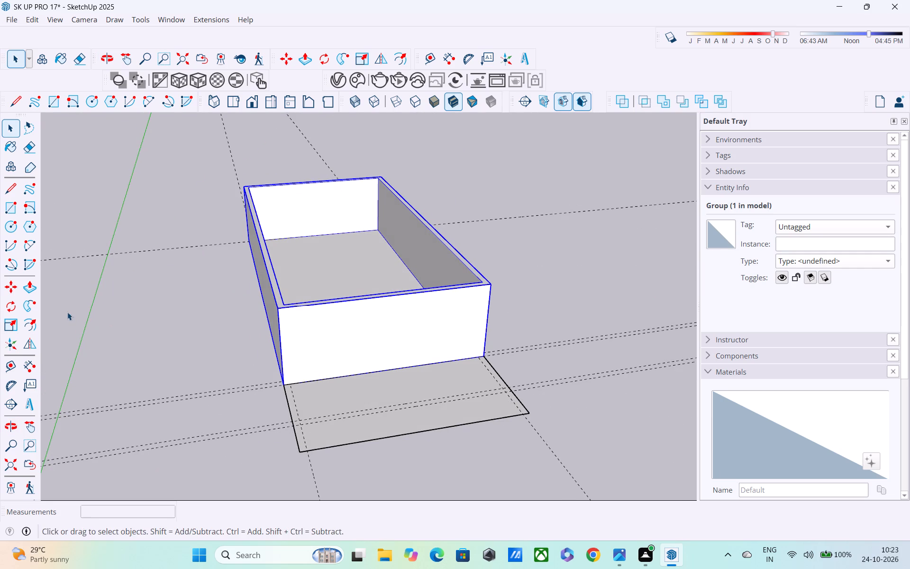
key("m")
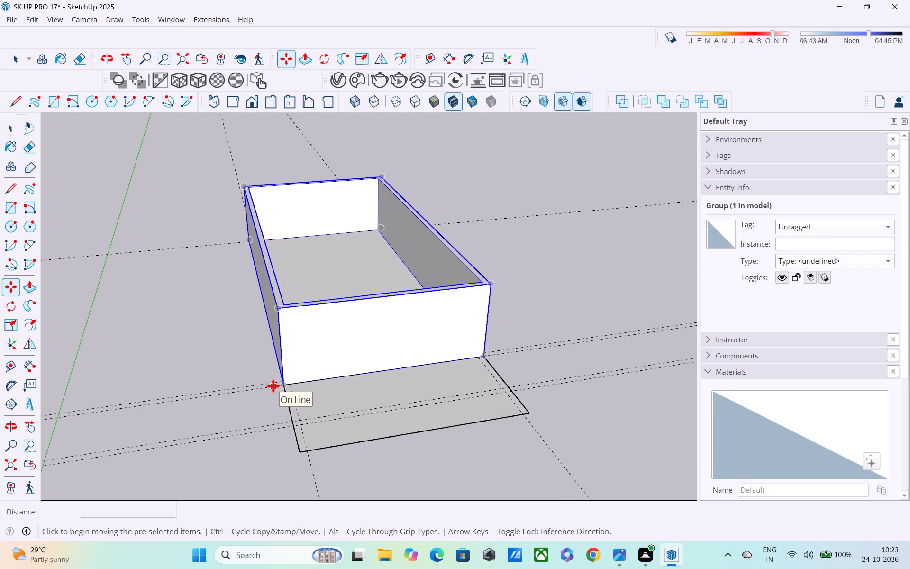
left_click(282, 385)
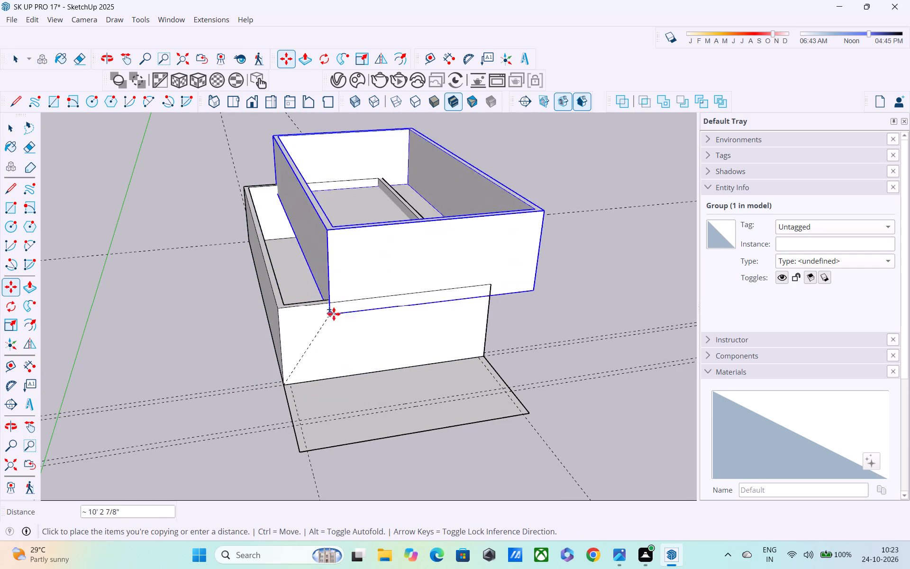
middle_click_drag(367, 307, 0, 403, "shift")
middle_click_drag(464, 296, 491, 228)
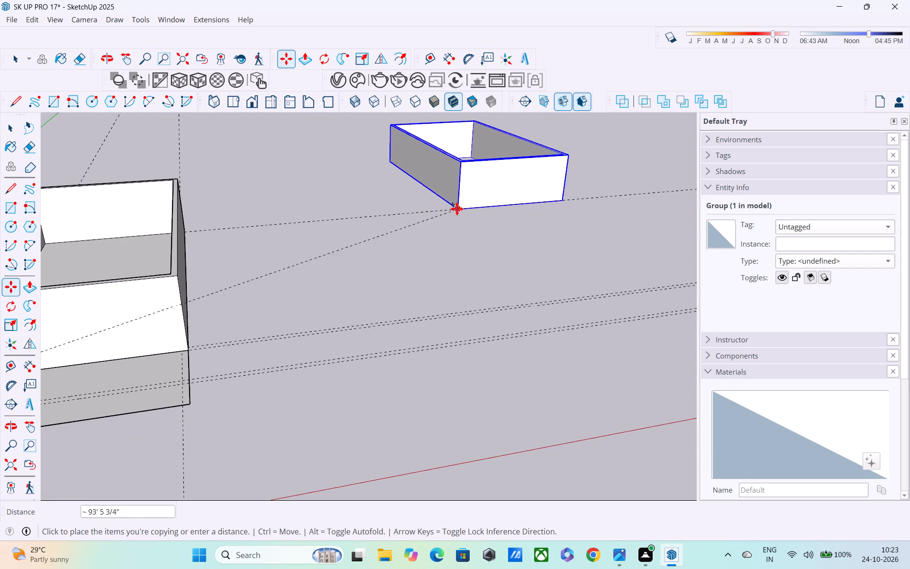
left_click(455, 203)
Examine the original walled box and the base strip in front of it from several angles.
middle_click_drag(366, 294, 522, 303, "shift")
middle_click_drag(510, 302, 508, 323)
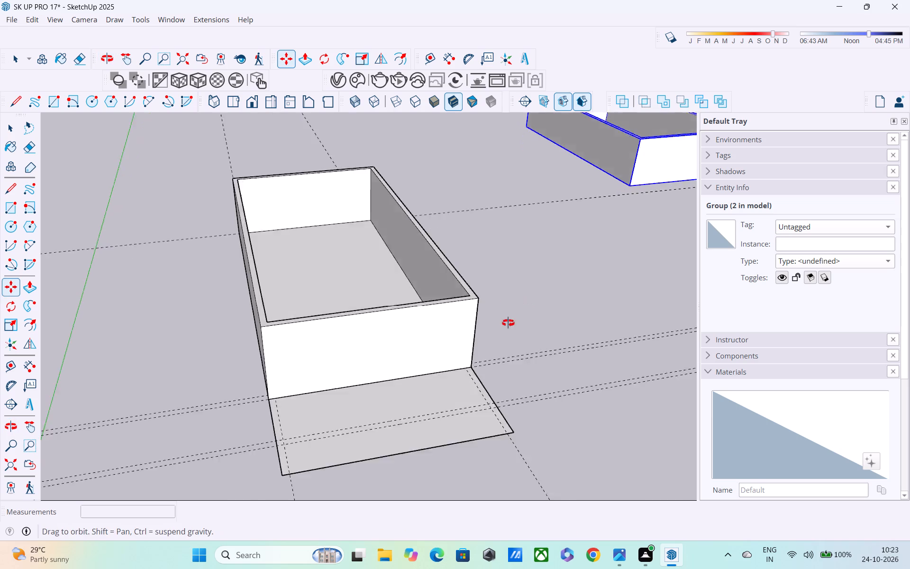
middle_click_drag(508, 323, 468, 358)
scroll(434, 339, "down", 2)
middle_click_drag(434, 339, 439, 322)
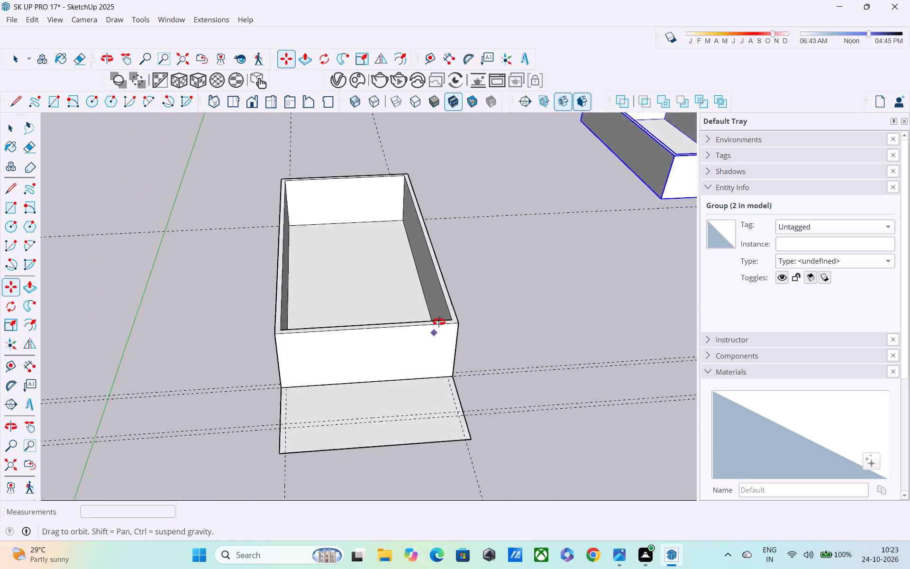
middle_click_drag(439, 322, 490, 404)
middle_click_drag(455, 407, 489, 374)
scroll(373, 431, "up", 2)
middle_click_drag(372, 431, 371, 400)
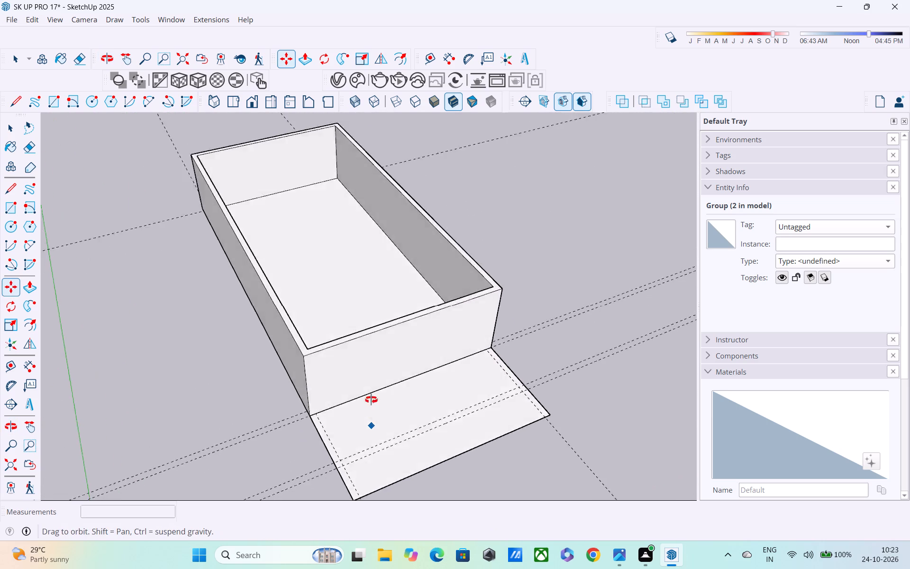
middle_click_drag(371, 400, 358, 435)
scroll(358, 435, "down", 1)
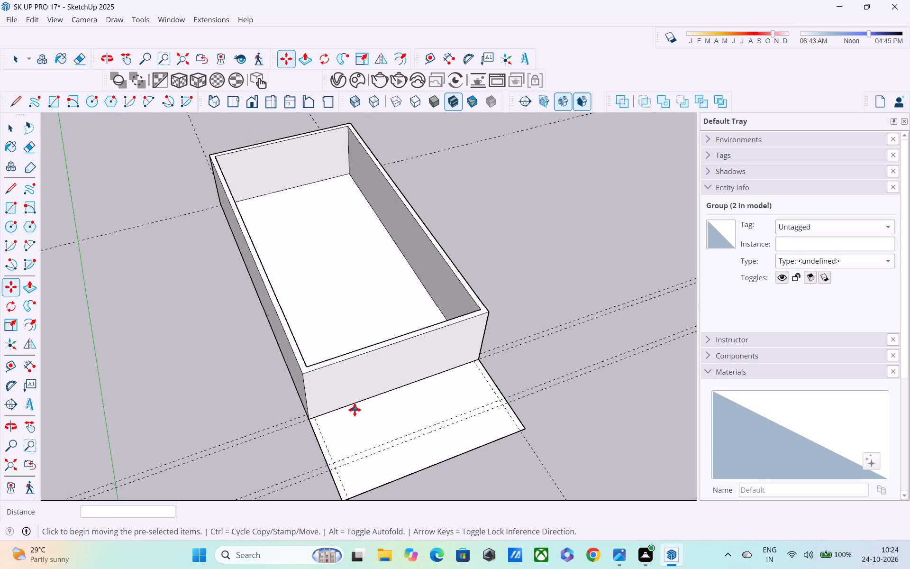
middle_click_drag(364, 418, 226, 345)
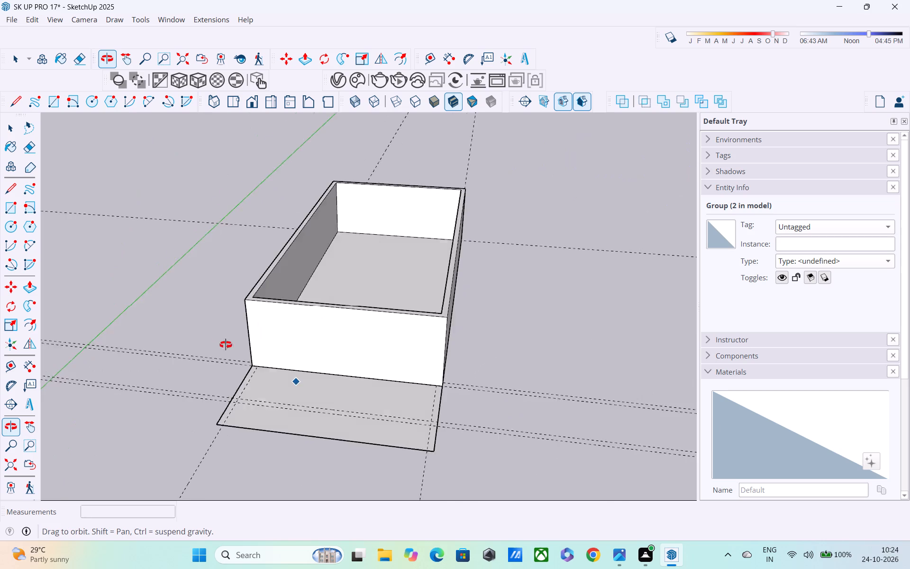
middle_click_drag(226, 345, 274, 321)
middle_click_drag(285, 352, 292, 381)
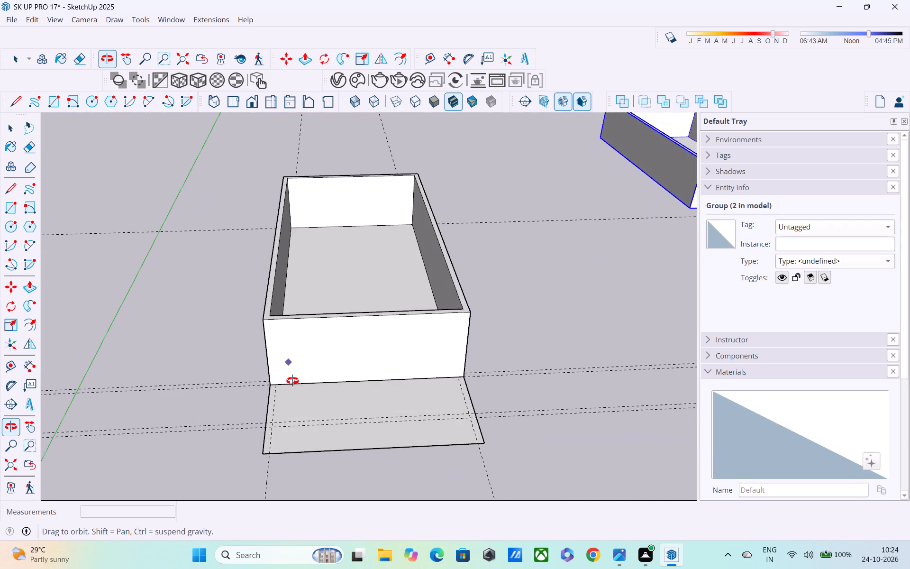
middle_click_drag(292, 381, 292, 382)
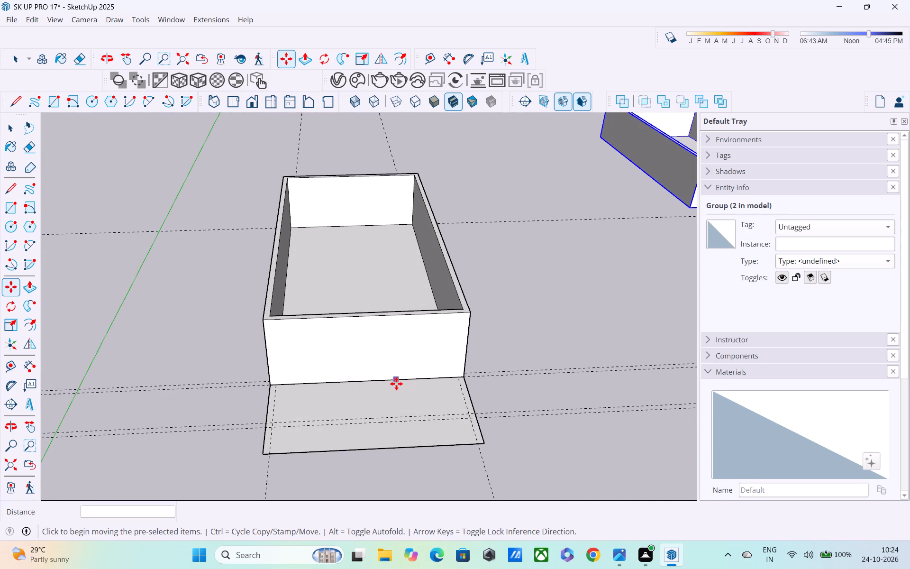
Draw a 48' by 25' rectangle across the top of the original box's walls, between diagonally opposite outer corners.
key("r")
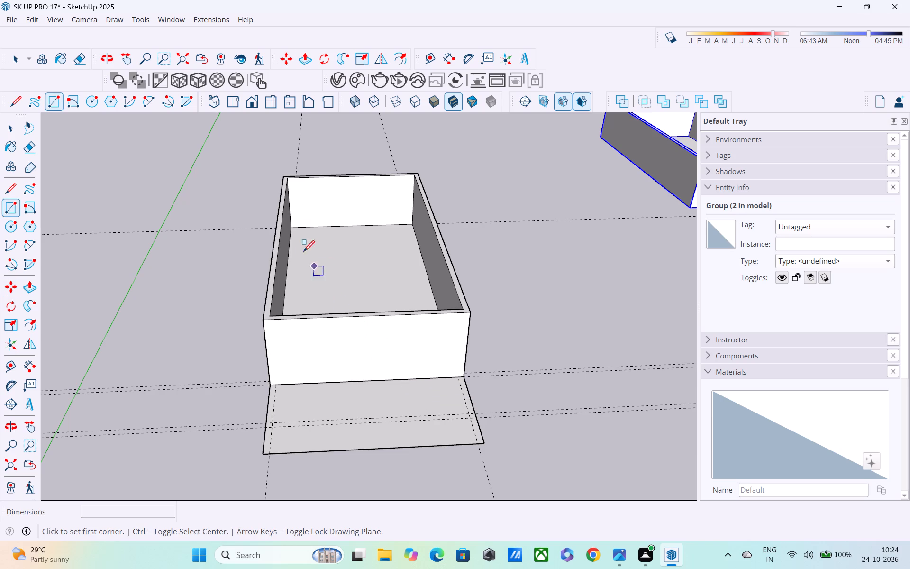
left_click(282, 177)
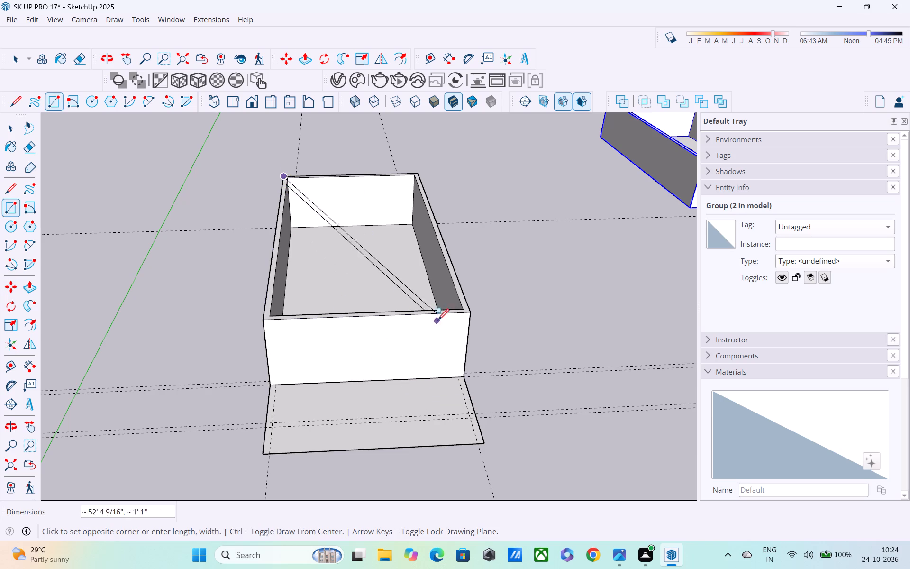
left_click(470, 314)
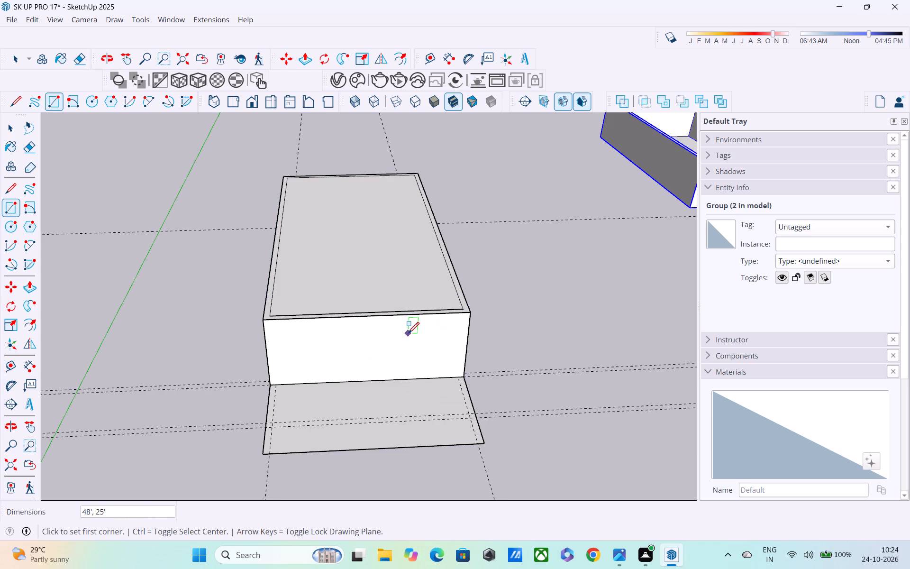
Move the rectangle covering the box, with its edges, onto open ground on the side opposite the copied group.
key("space")
double_click(380, 281)
right_click(380, 281)
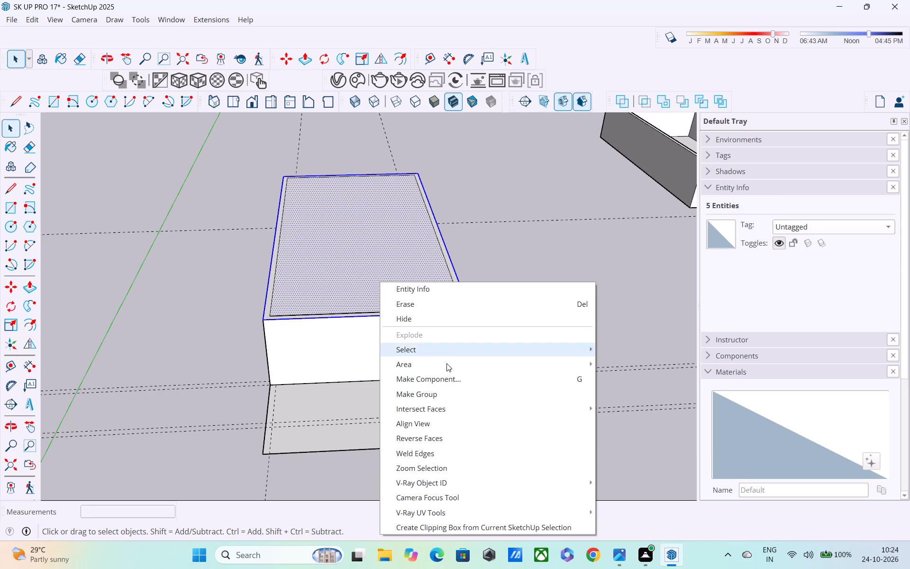
key("m")
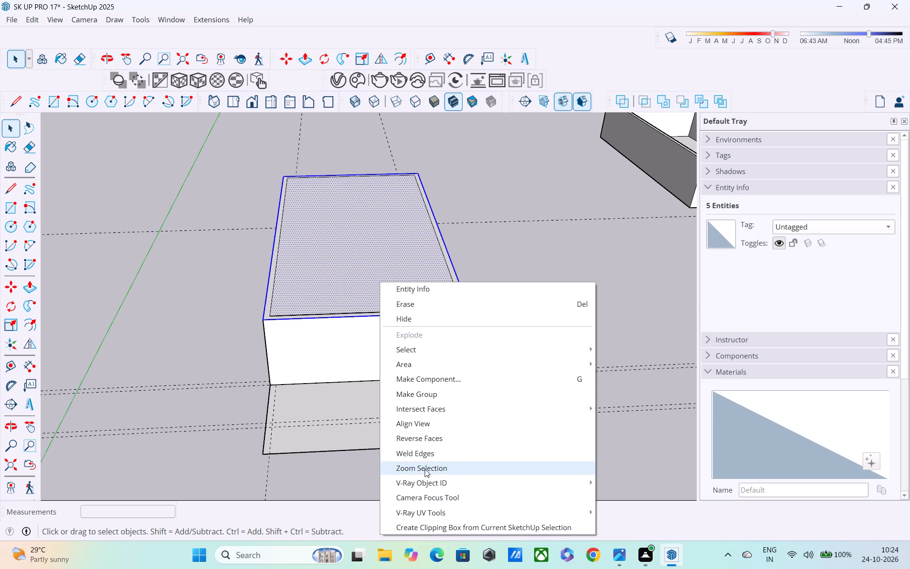
key("space")
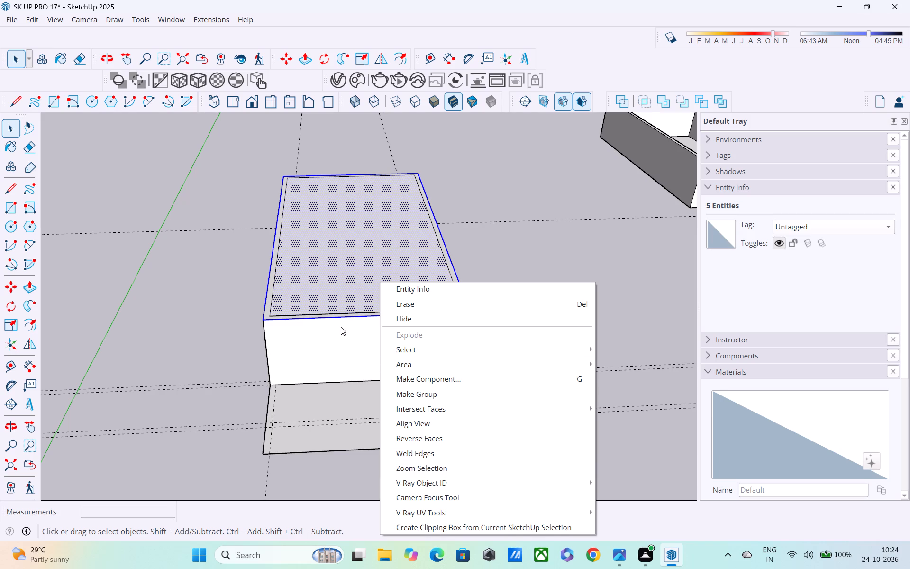
left_click(523, 129)
double_click(413, 270)
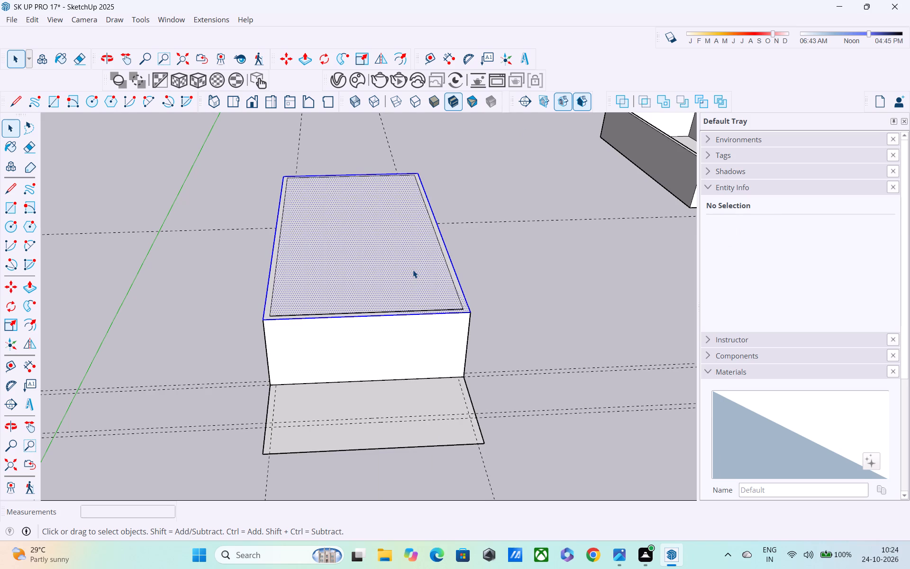
key("m")
left_click(471, 312)
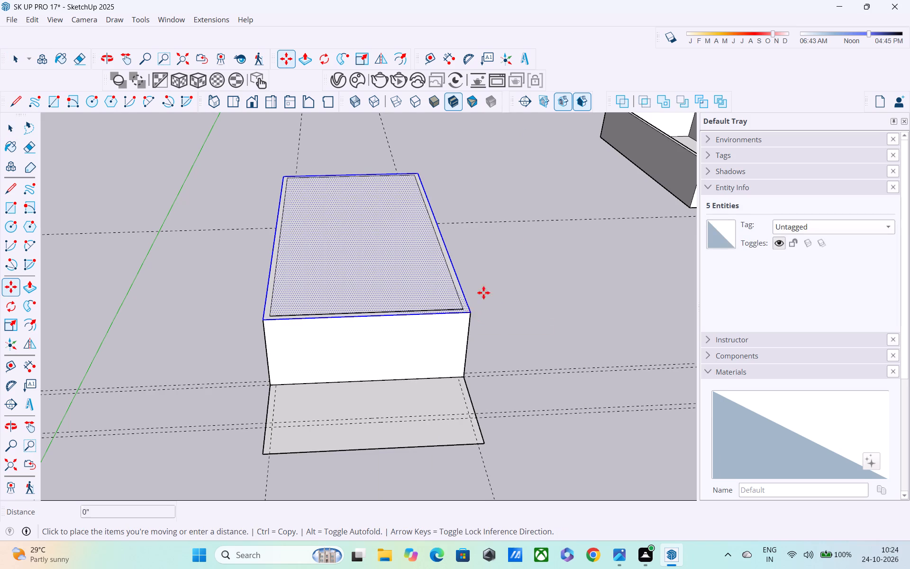
scroll(538, 225, "down", 2)
middle_click_drag(538, 225, 718, 221, "shift")
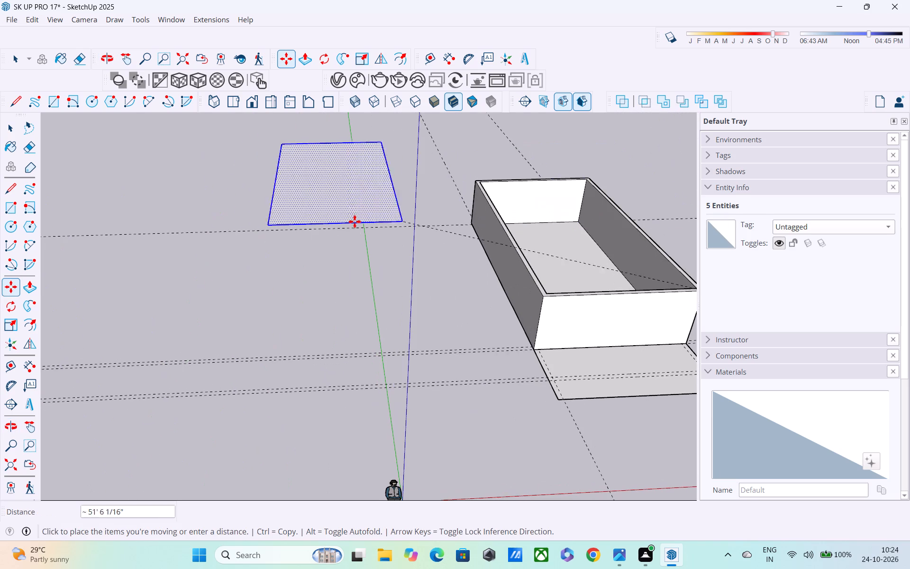
left_click(332, 222)
middle_click_drag(333, 258, 316, 229)
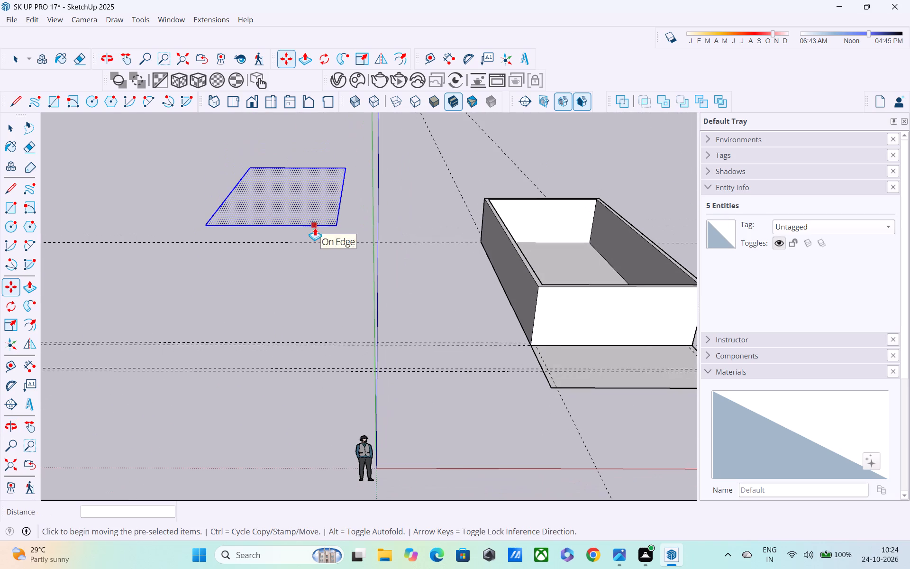
Push/Pull the relocated 48' by 25' rectangle upward 10", and raise its top face another 10".
key("p")
left_click(308, 200)
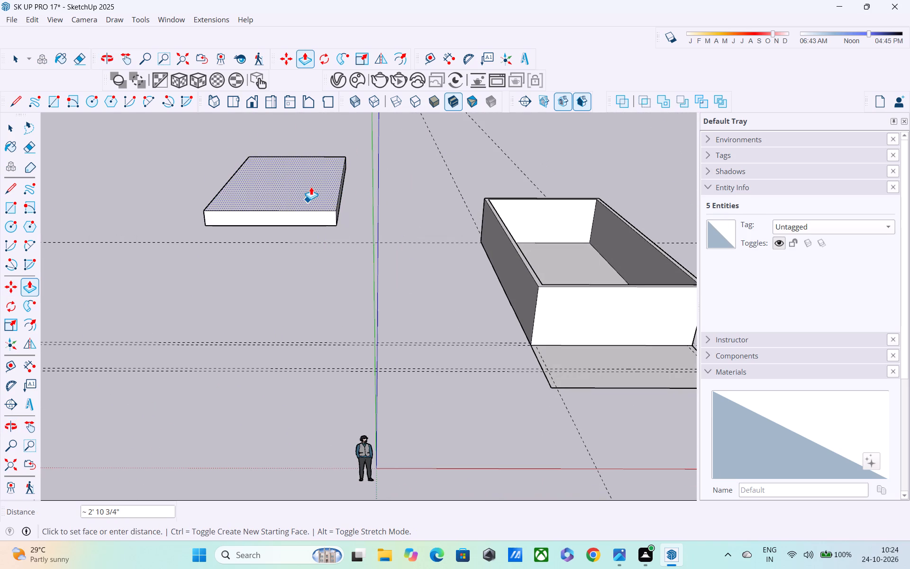
type("10")
key("shift+quotedbl")
key("Return")
left_click(279, 207)
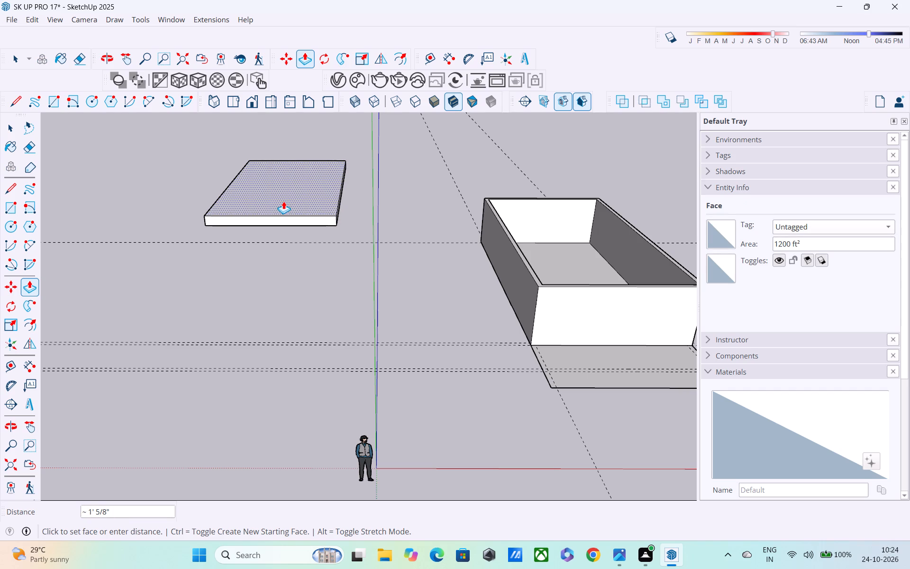
type("10\"")
key("Return")
Select all of the separate slab's connected geometry and make it a group.
middle_click_drag(270, 199, 296, 163)
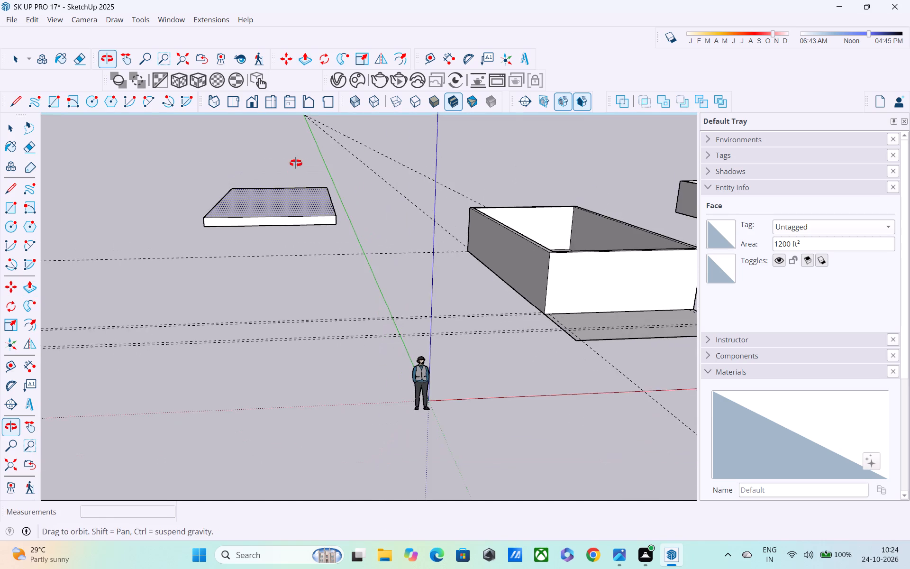
middle_click_drag(296, 163, 283, 164)
key("space")
double_click(264, 223)
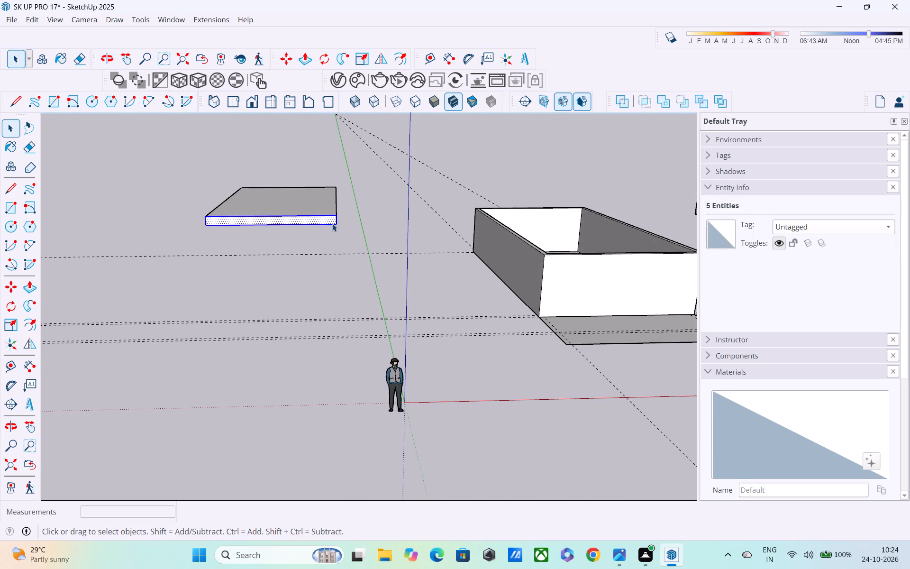
triple_click(332, 215)
left_click(332, 215)
right_click(332, 216)
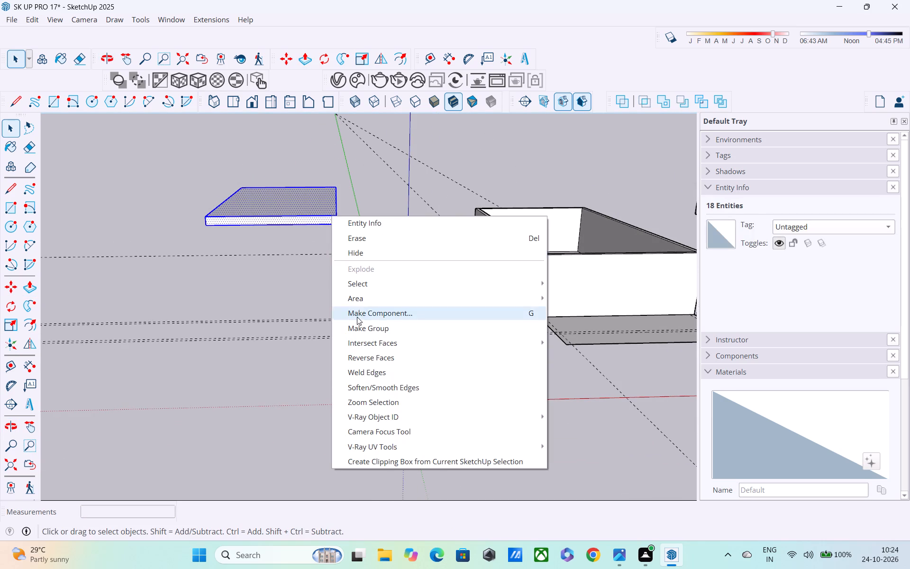
left_click(410, 324)
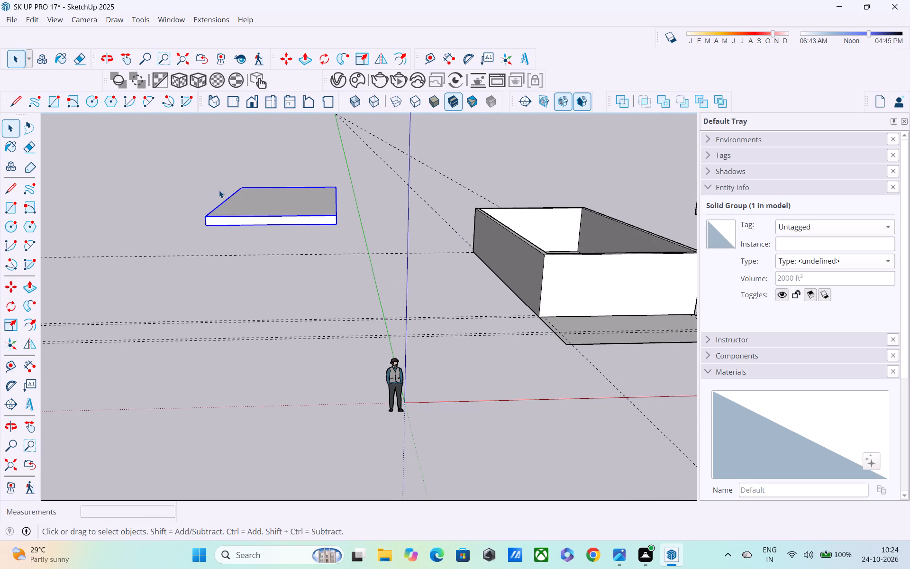
Copy the slab group from its bottom front corner onto the matching top outer corner of the original box's walls.
key("m")
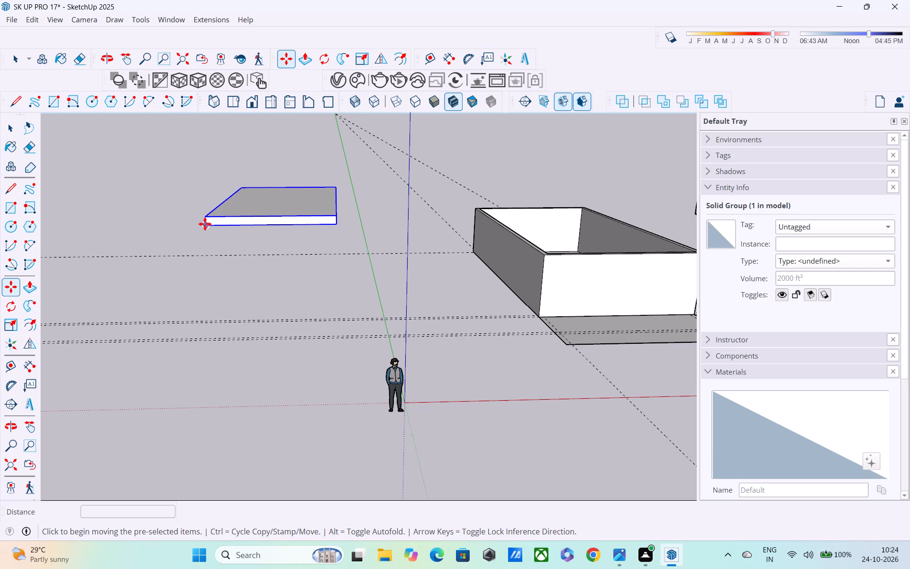
left_click(205, 224)
middle_click_drag(457, 217, 243, 250)
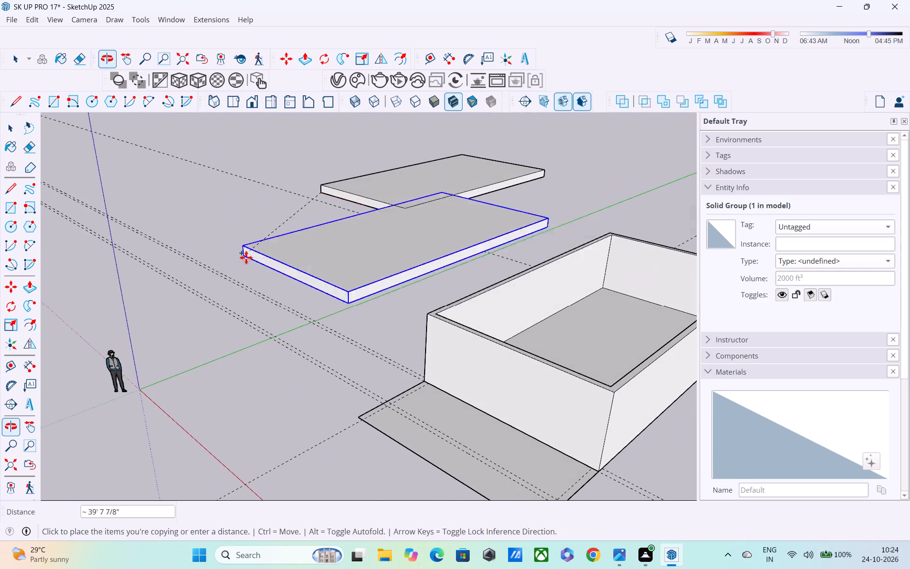
middle_click_drag(365, 273, 290, 155, "shift")
middle_click_drag(308, 156, 583, 330)
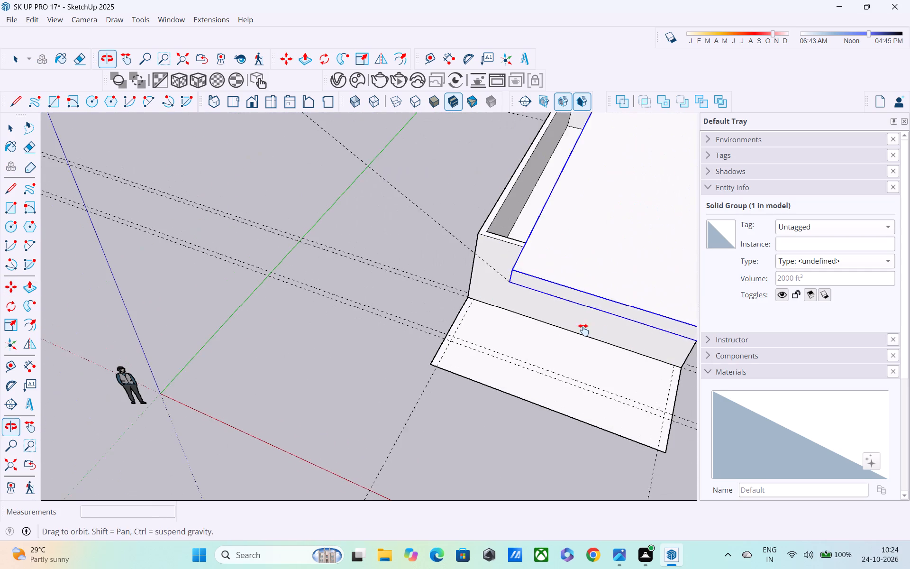
middle_click_drag(583, 330, 583, 330)
left_click(483, 238)
Examine the slab-covered box, the spare slab and the copied walled box from several angles.
scroll(460, 258, "down", 3)
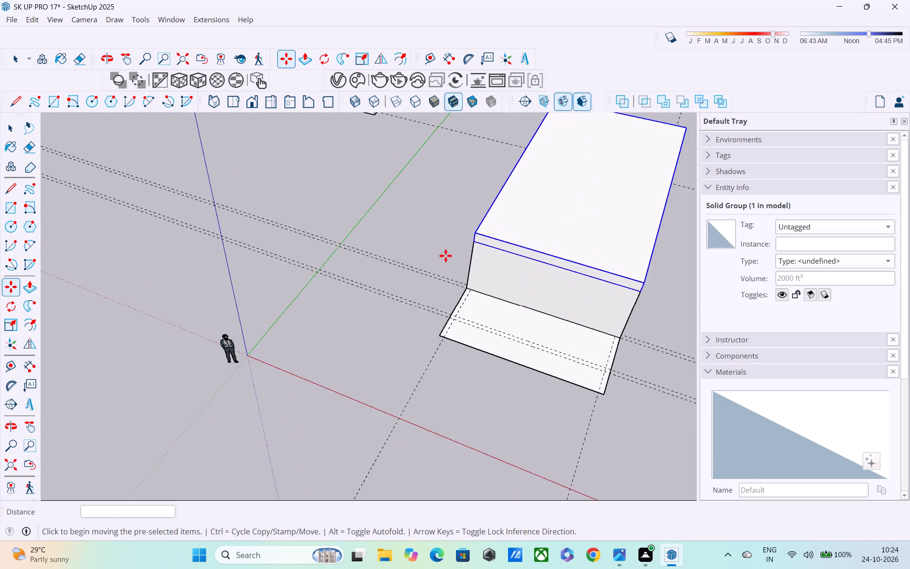
middle_click_drag(427, 259, 264, 399)
scroll(305, 378, "down", 3)
middle_click_drag(315, 364, 358, 206)
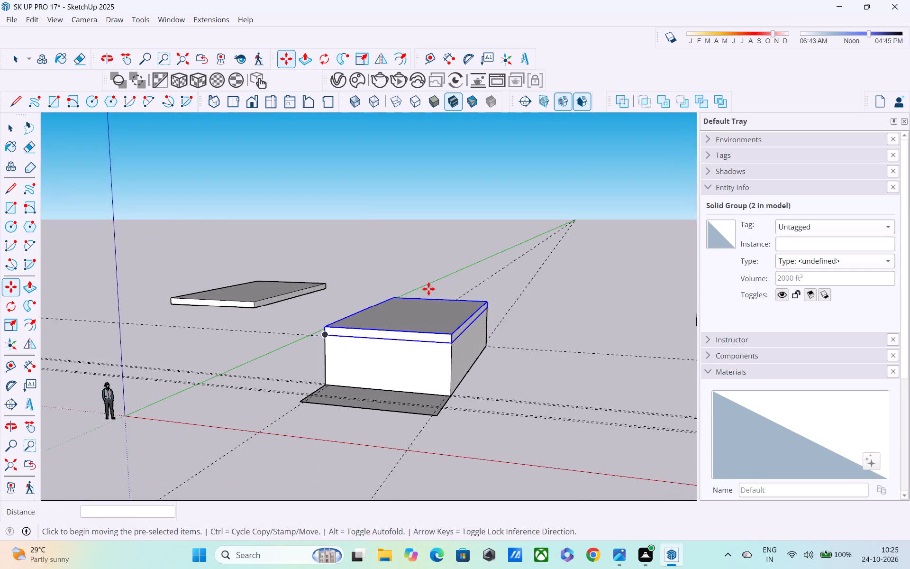
middle_click_drag(429, 289, 375, 314)
scroll(373, 312, "down", 3)
middle_click_drag(386, 327, 335, 304)
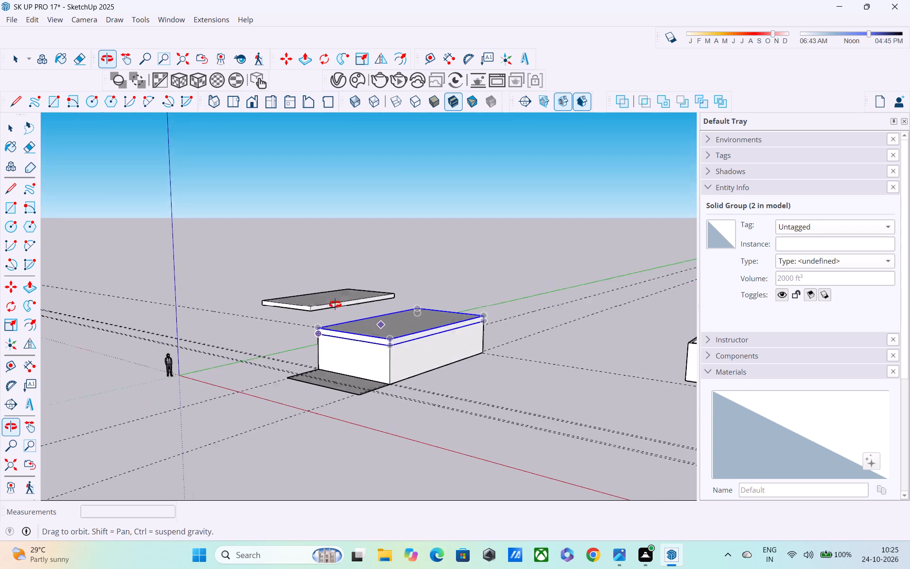
middle_click_drag(335, 304, 453, 327)
scroll(446, 322, "down", 3)
middle_click_drag(441, 332, 451, 362)
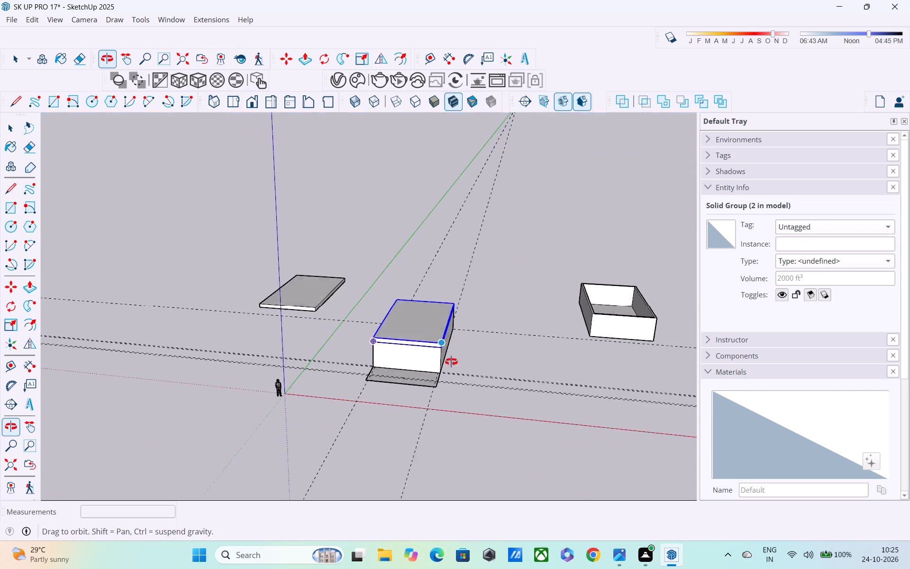
middle_click_drag(451, 362, 364, 399)
scroll(374, 405, "up", 3)
middle_click_drag(373, 377, 256, 365)
scroll(256, 367, "up", 1, "shift")
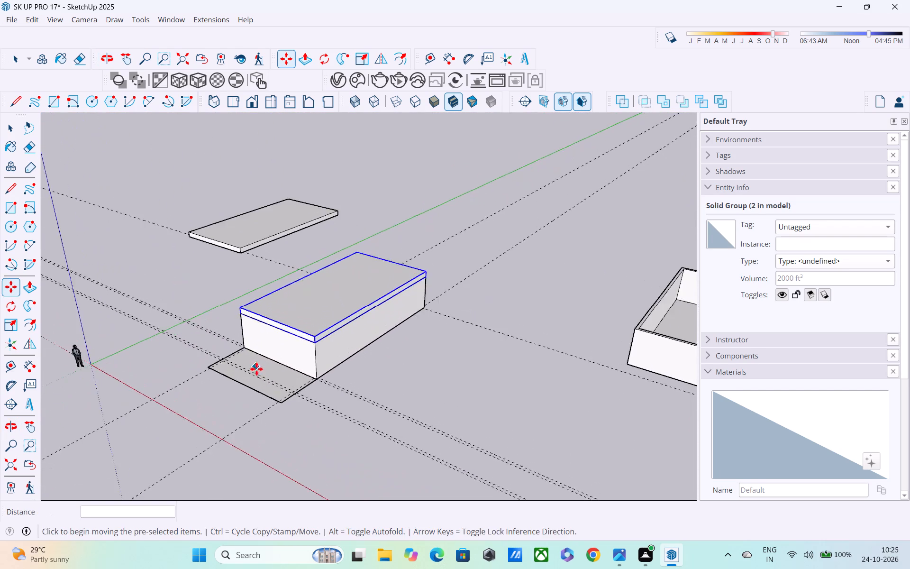
scroll(264, 367, "down", 5)
middle_click_drag(359, 365, 363, 333)
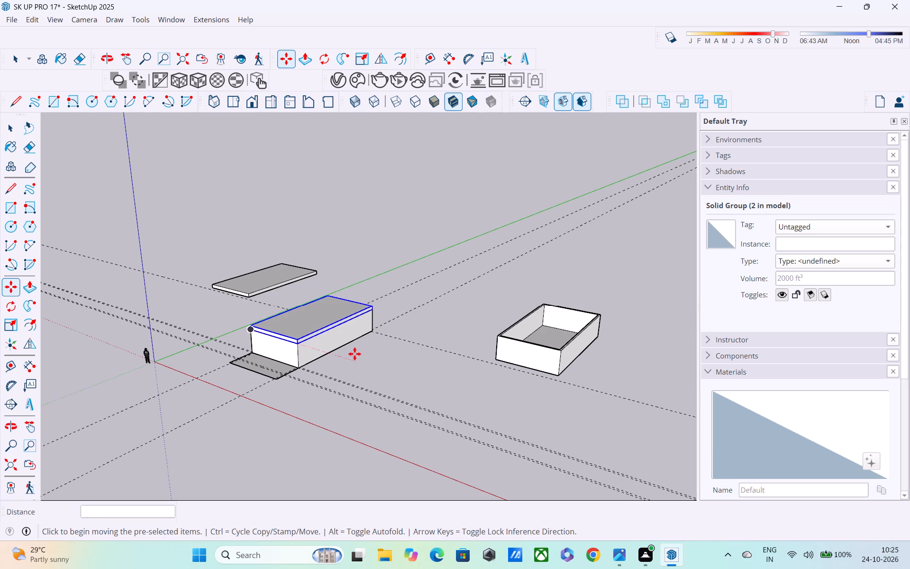
Move the copied walled-box group from its near bottom corner onto the matching top front corner of the slab covering the original box.
key("space")
double_click(509, 345)
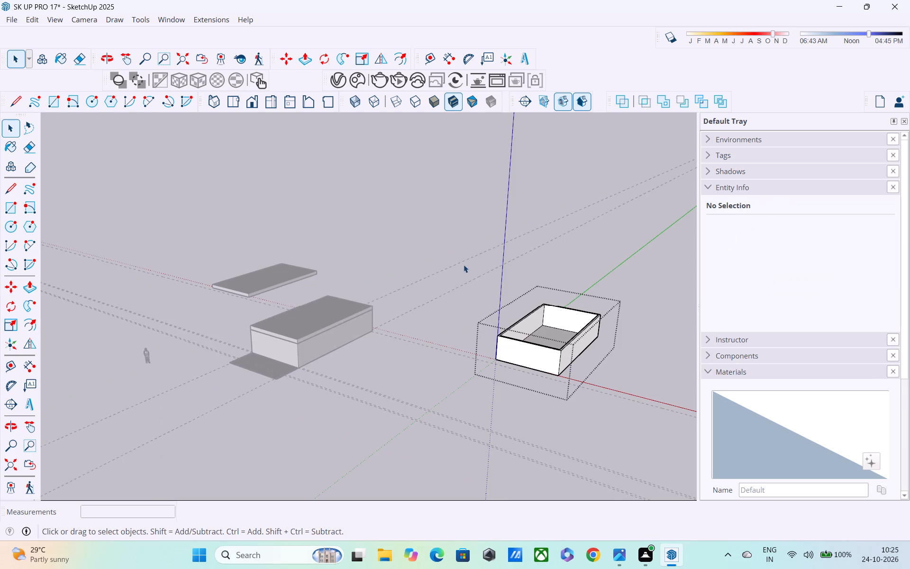
left_click(460, 263)
key("m")
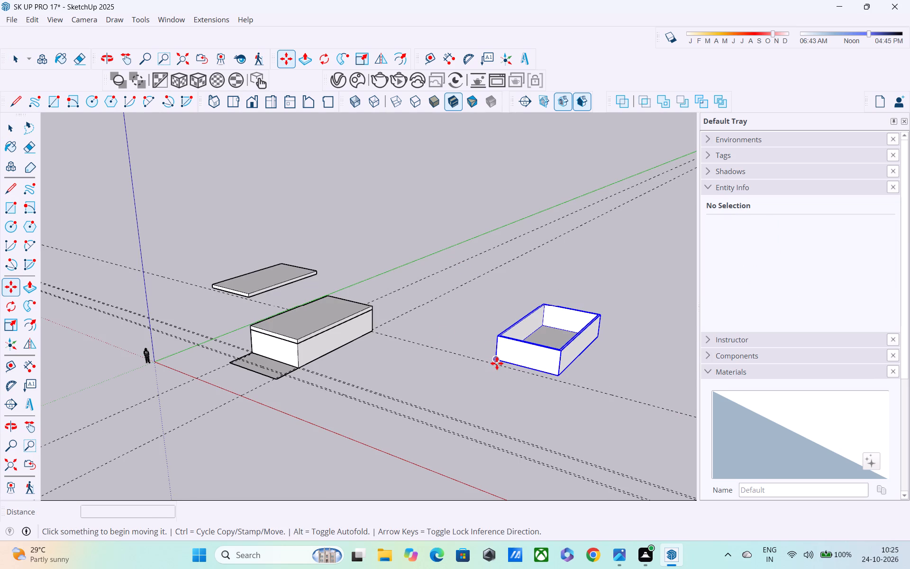
left_click(491, 362)
key("Escape")
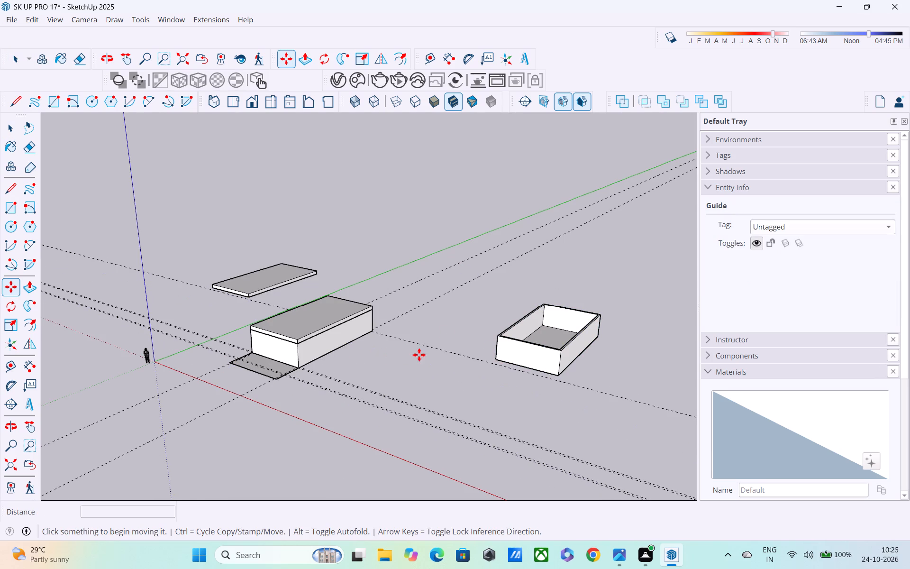
left_click(495, 357)
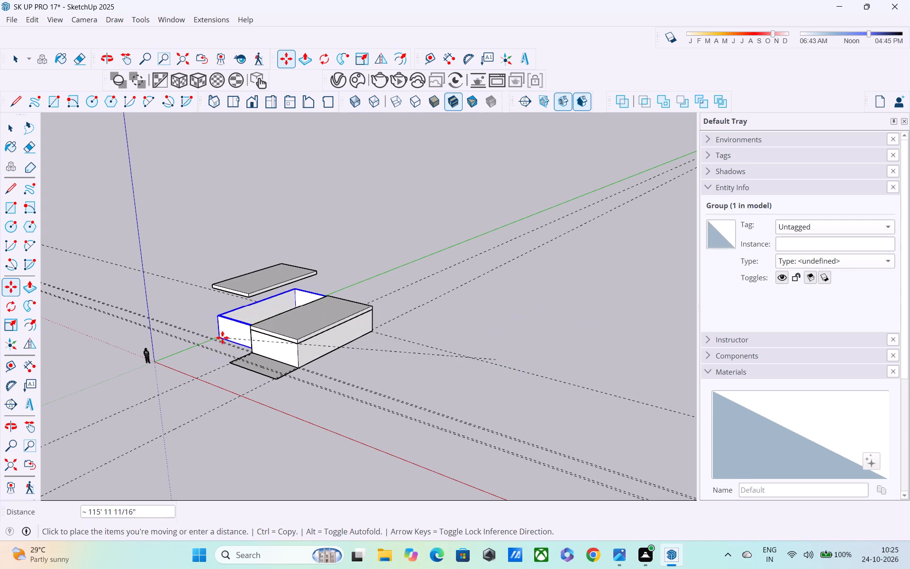
middle_click_drag(229, 322, 381, 302)
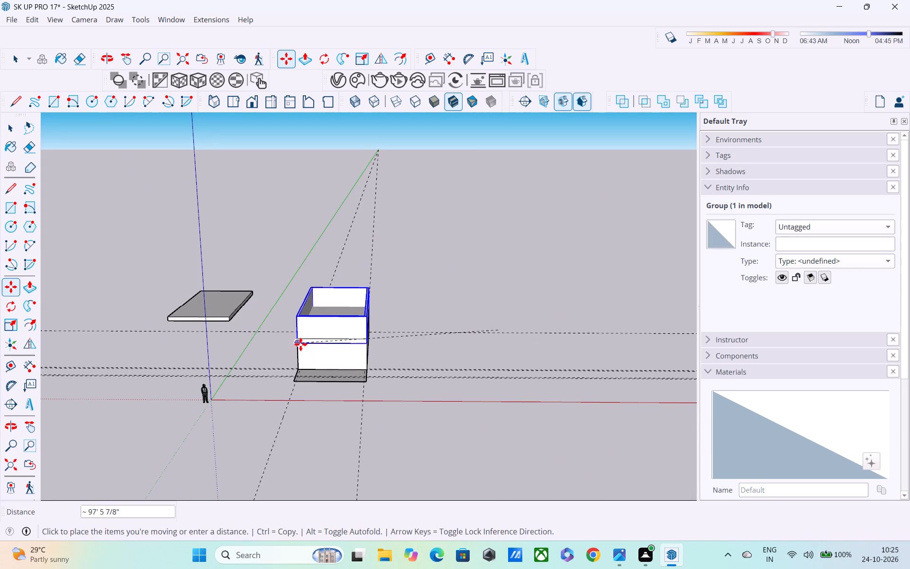
middle_click_drag(299, 335, 393, 300)
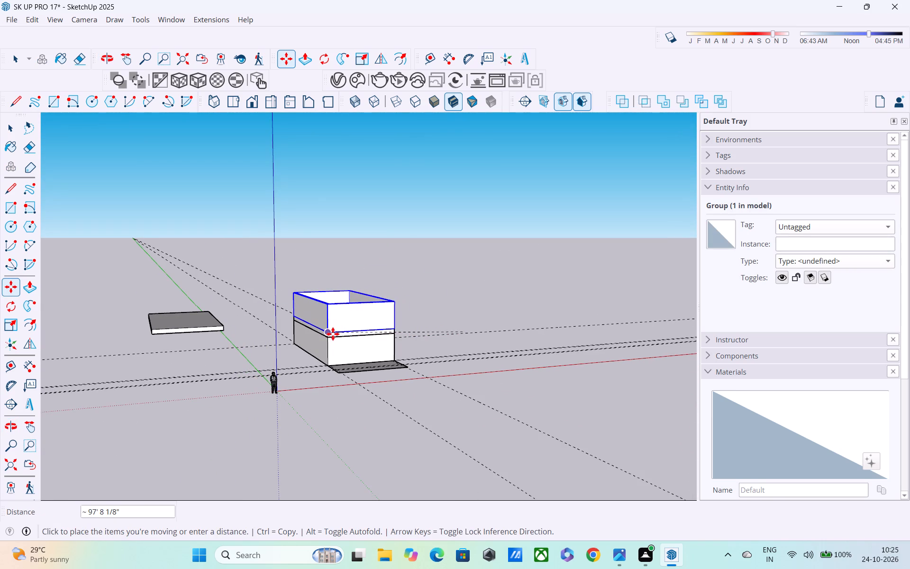
left_click(333, 334)
Move the spare slab group from its bottom front corner onto the matching top front corner of the upper walled box.
middle_click_drag(341, 337, 275, 310)
key("space")
middle_click_drag(419, 248, 429, 265)
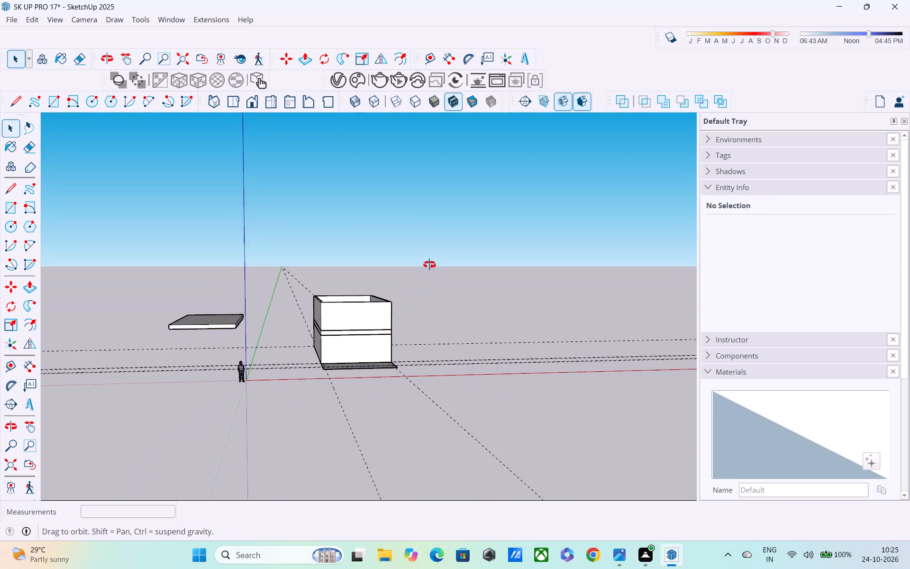
middle_click_drag(429, 265, 429, 267)
middle_click_drag(430, 269, 460, 322, "shift")
key("space")
double_click(244, 374)
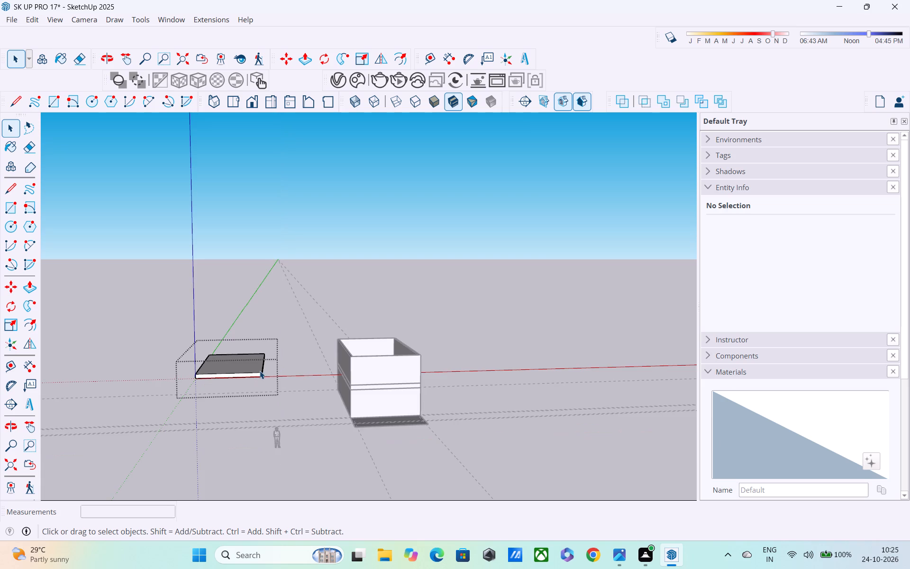
left_click(297, 299)
key("m")
scroll(177, 402, "up", 3)
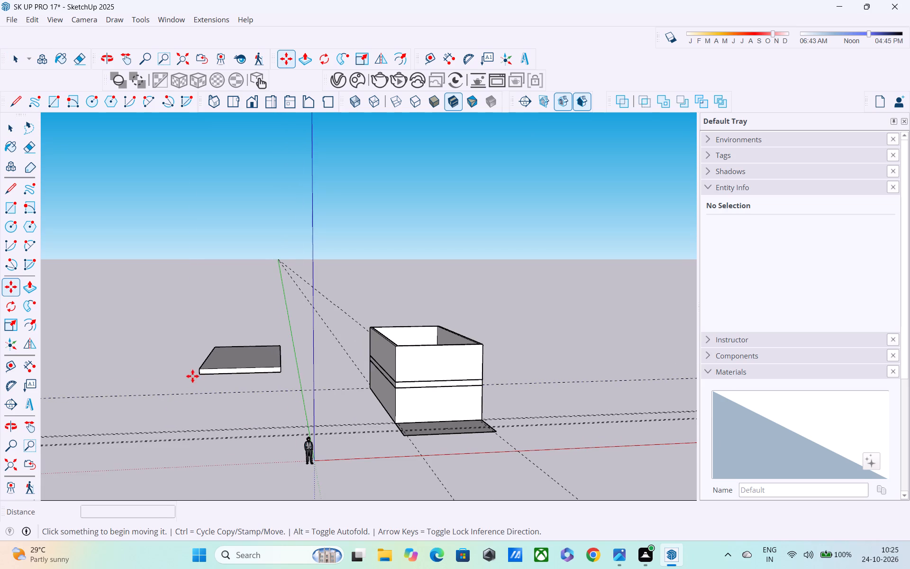
left_click(200, 378)
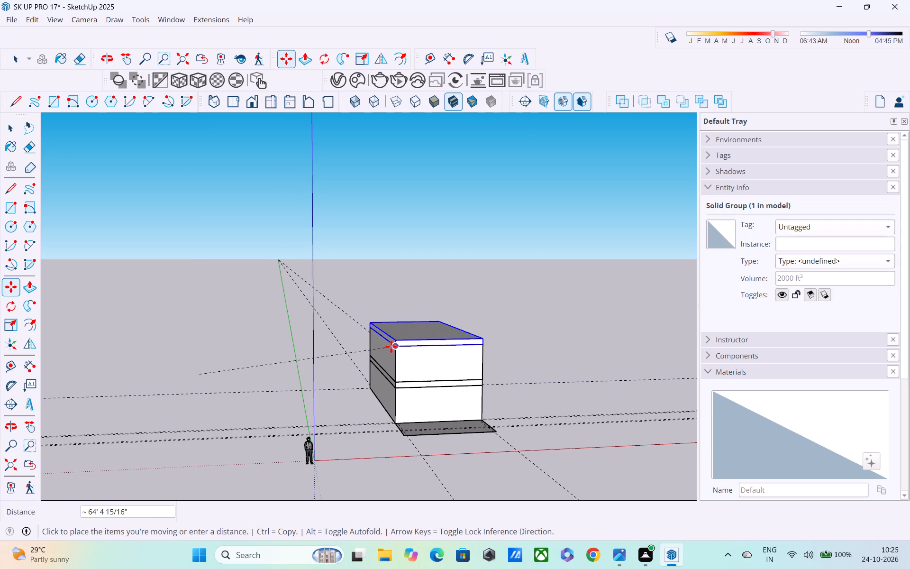
left_click(393, 347)
Examine the stacked two-storey building and its roof slab from several angles.
middle_click_drag(383, 360, 246, 340)
key("space")
middle_click_drag(356, 322, 384, 377)
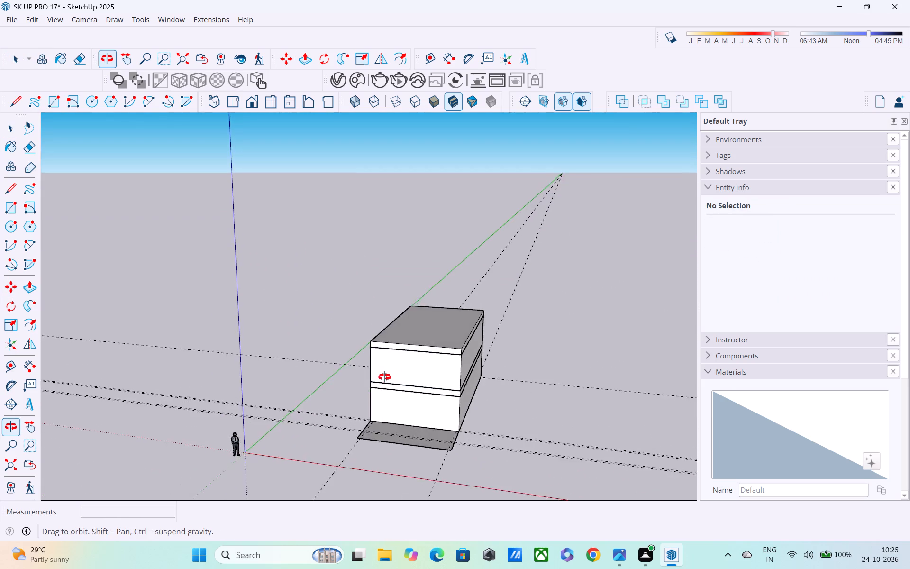
middle_click_drag(384, 377, 352, 385)
scroll(471, 336, "up", 4)
middle_click_drag(406, 362, 404, 286)
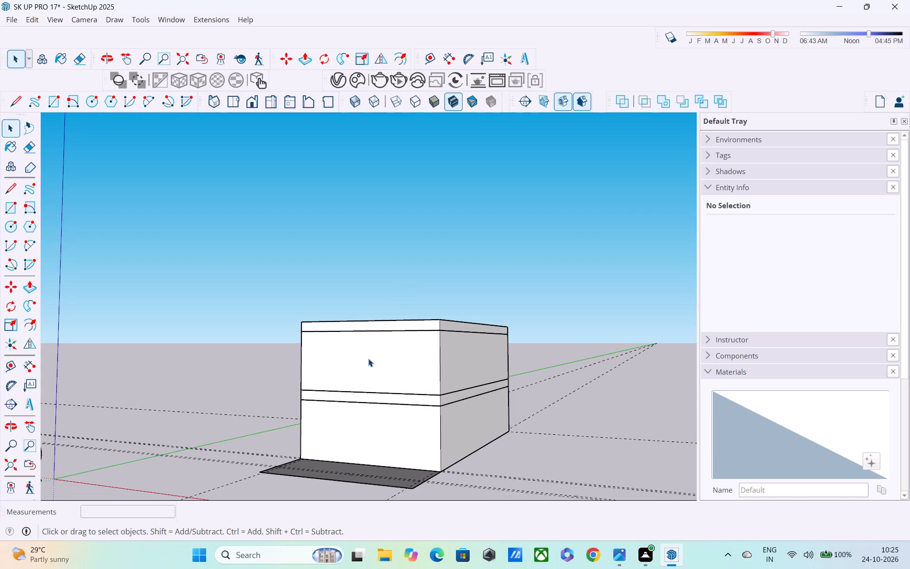
middle_click_drag(367, 356, 450, 402)
scroll(455, 372, "up", 2)
scroll(395, 360, "up", 1)
middle_click_drag(395, 360, 308, 400)
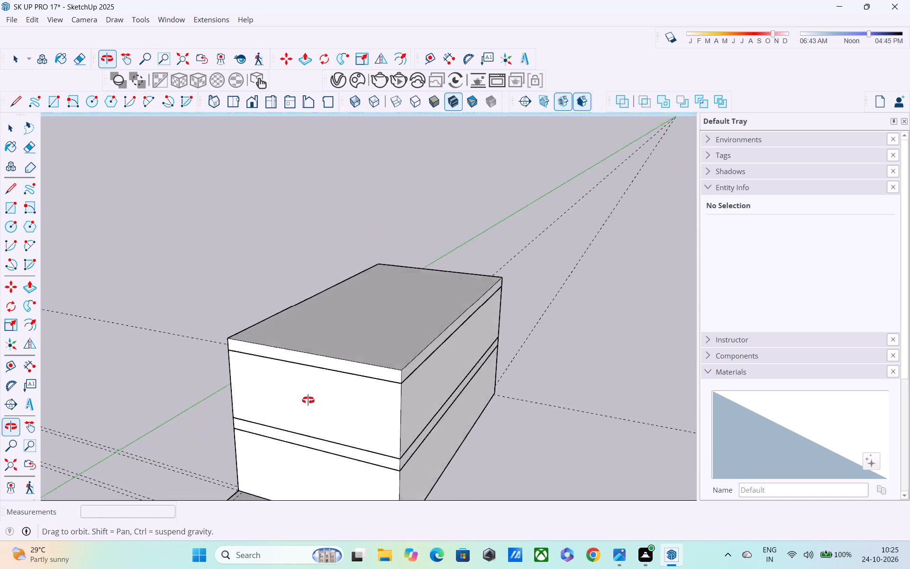
middle_click_drag(308, 400, 345, 374)
scroll(331, 371, "up", 2)
Inside the top slab's group, Push/Pull its front face outward 7' over the base strip side.
double_click(362, 336)
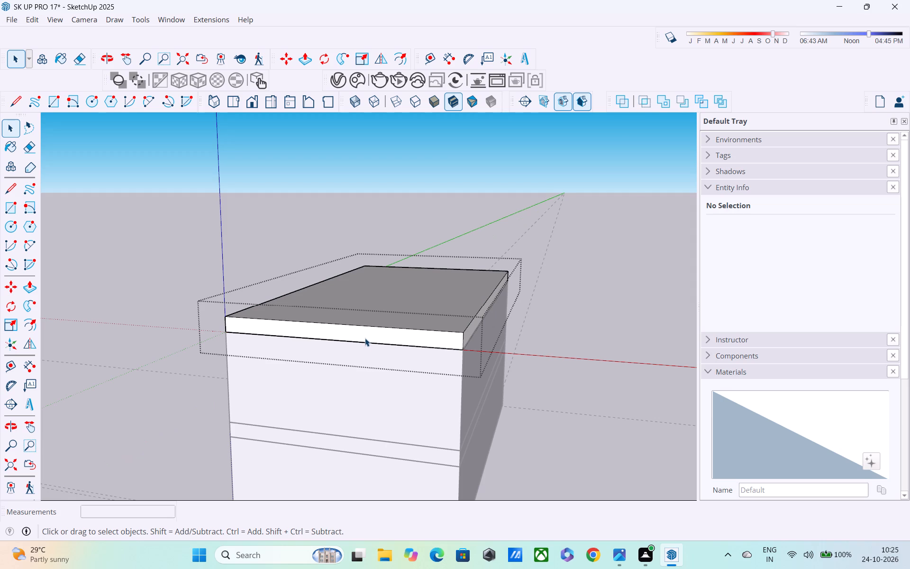
double_click(365, 338)
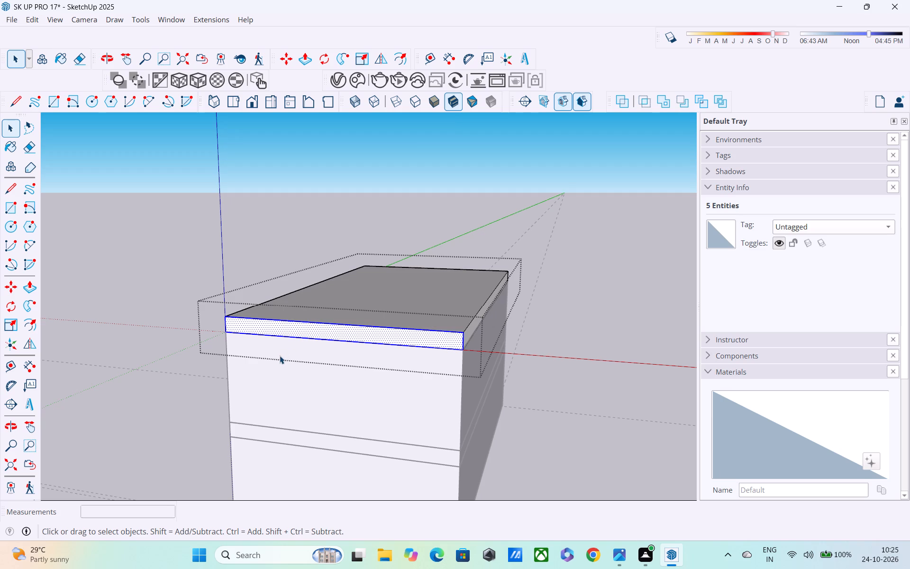
key("p")
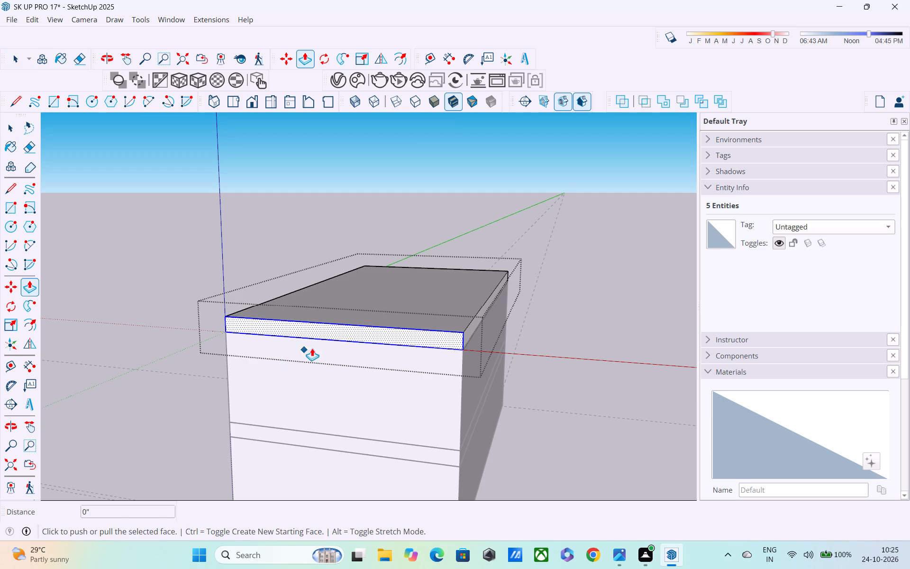
left_click(319, 325)
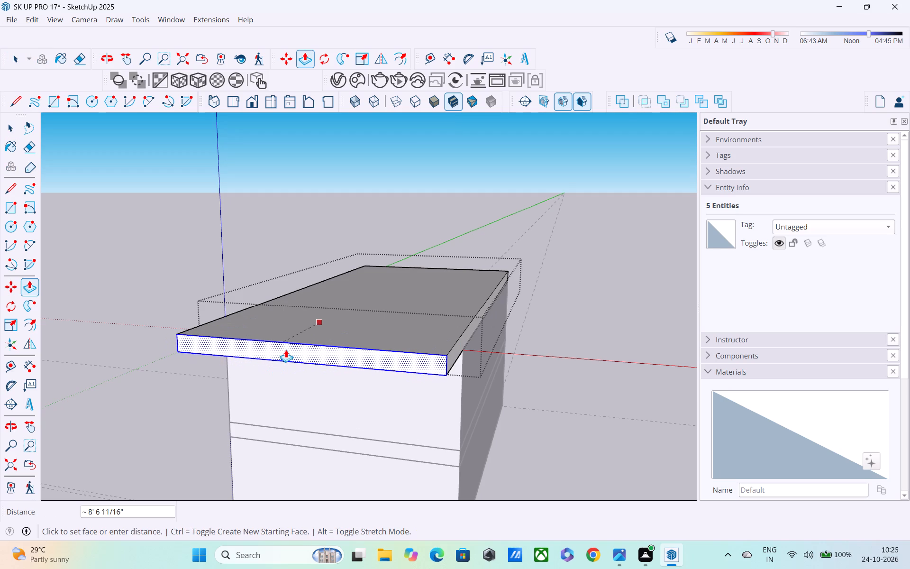
type("7'")
key("Return")
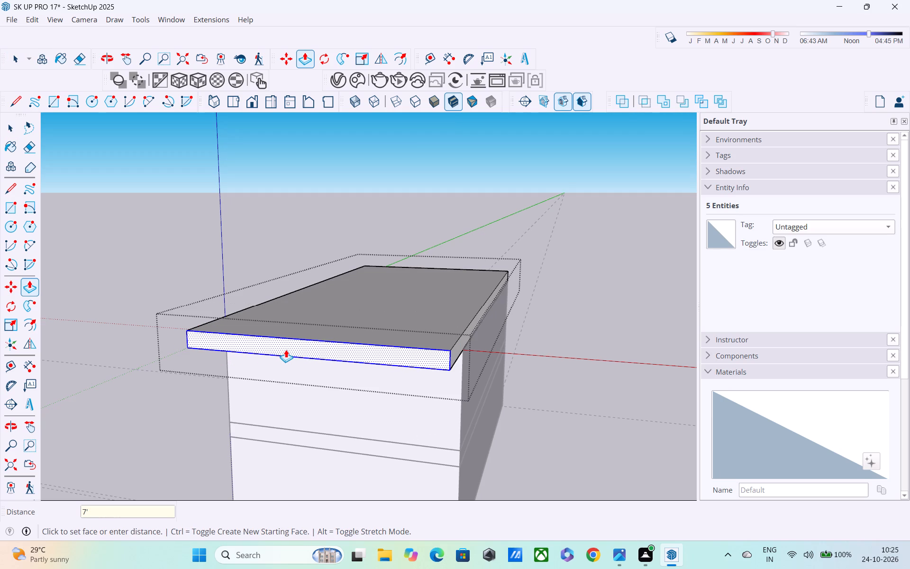
scroll(292, 340, "down", 2)
middle_click_drag(327, 345, 379, 271)
middle_click_drag(460, 267, 546, 228)
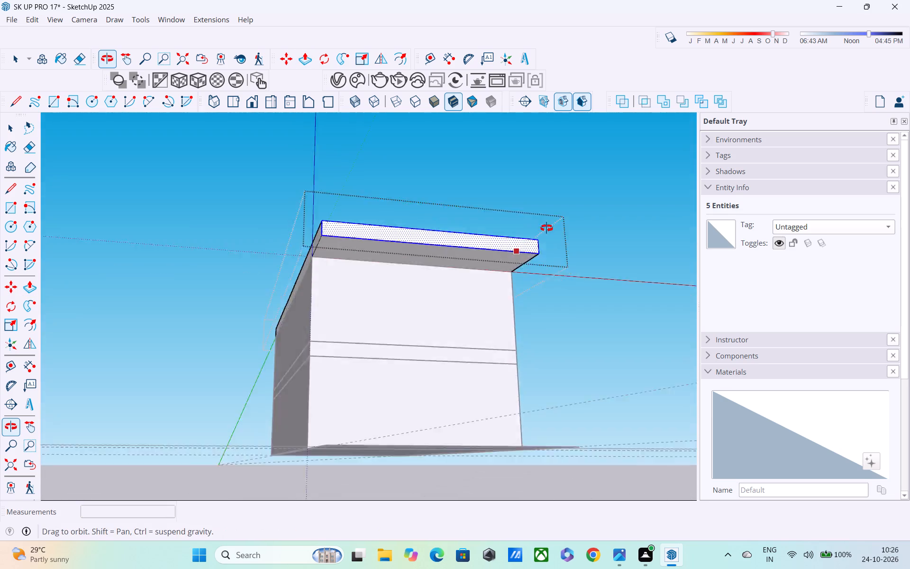
Undo the 7' push/pull of the top slab's front face and leave the slab's group.
middle_click_drag(546, 228, 580, 218)
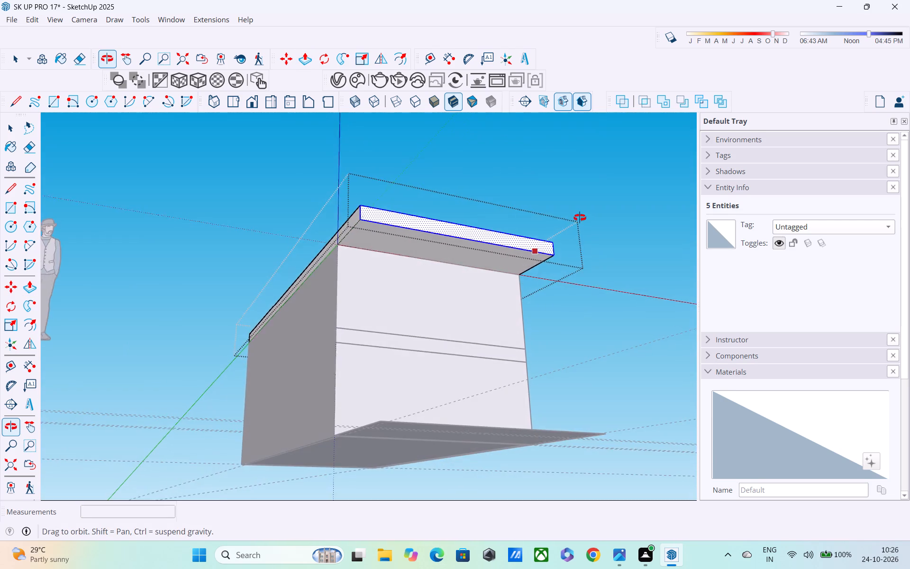
middle_click_drag(580, 218, 537, 227)
middle_click_drag(560, 292, 570, 314)
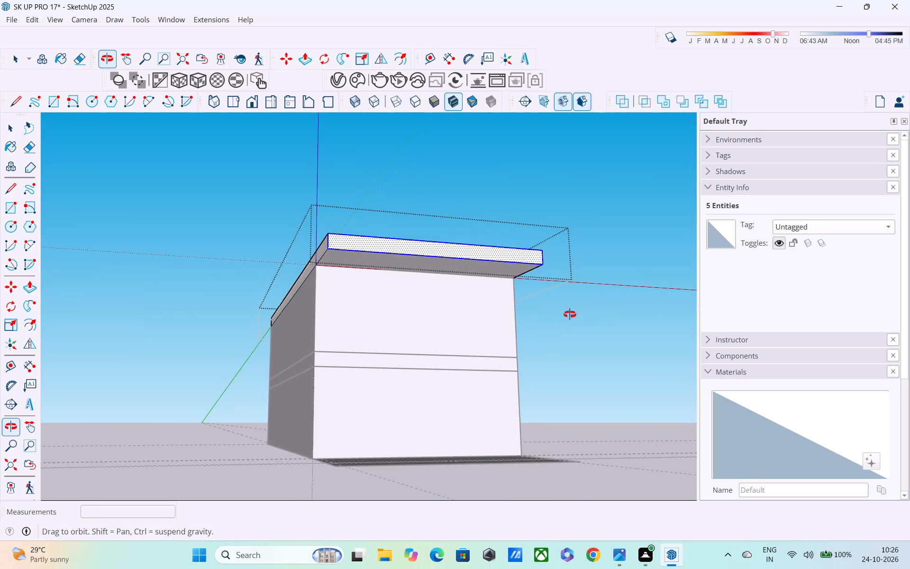
middle_click_drag(570, 314, 528, 384)
scroll(520, 383, "down", 3)
key("ctrl+z")
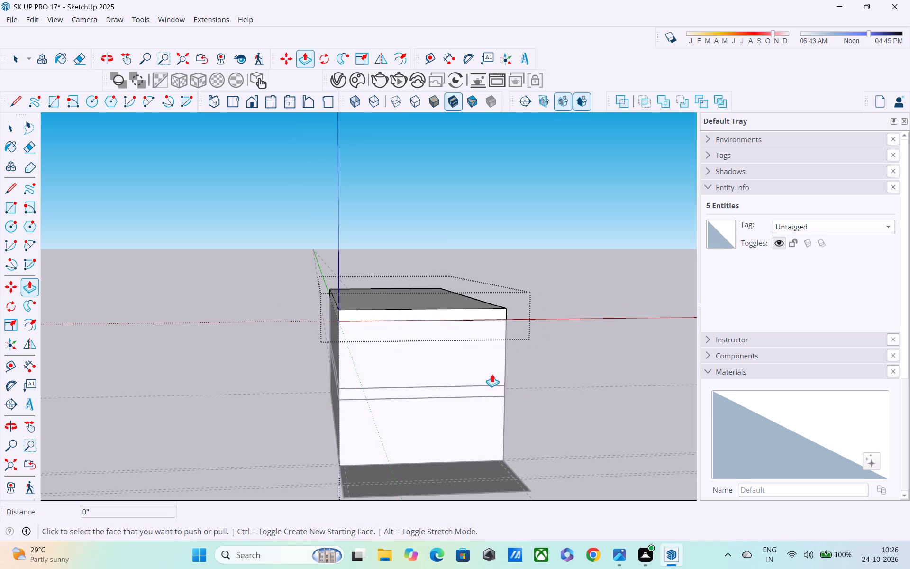
key("space")
left_click(532, 144)
On the base strip, draw the inner boundary along the guides: 7' out from the front wall, 23' 6" across and 7' back.
middle_click_drag(555, 292, 510, 267)
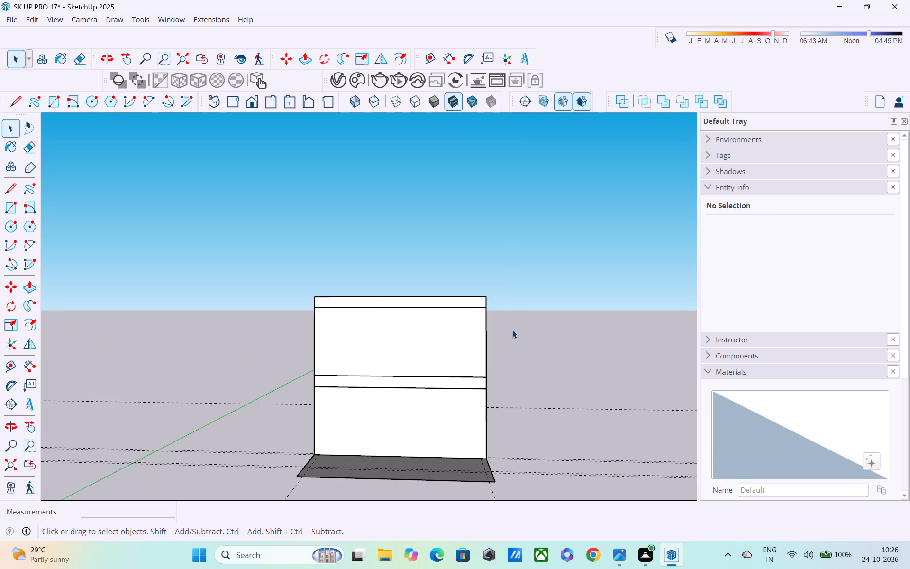
scroll(512, 336, "down", 1)
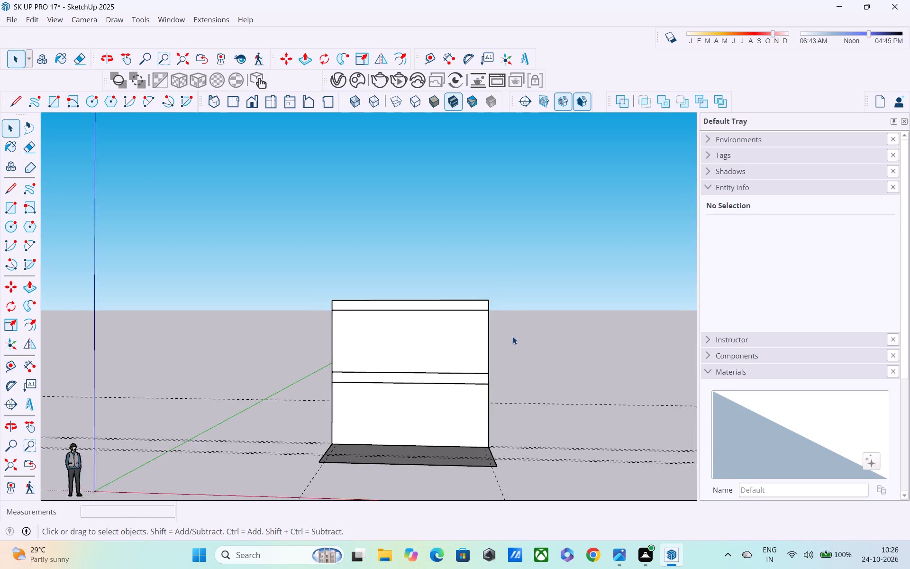
scroll(512, 336, "down", 1)
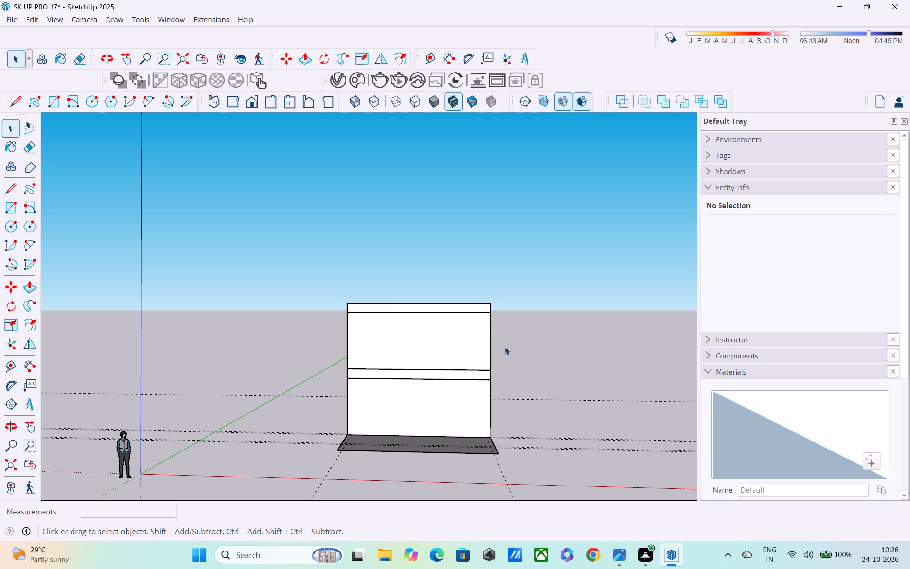
middle_click_drag(467, 384, 478, 465)
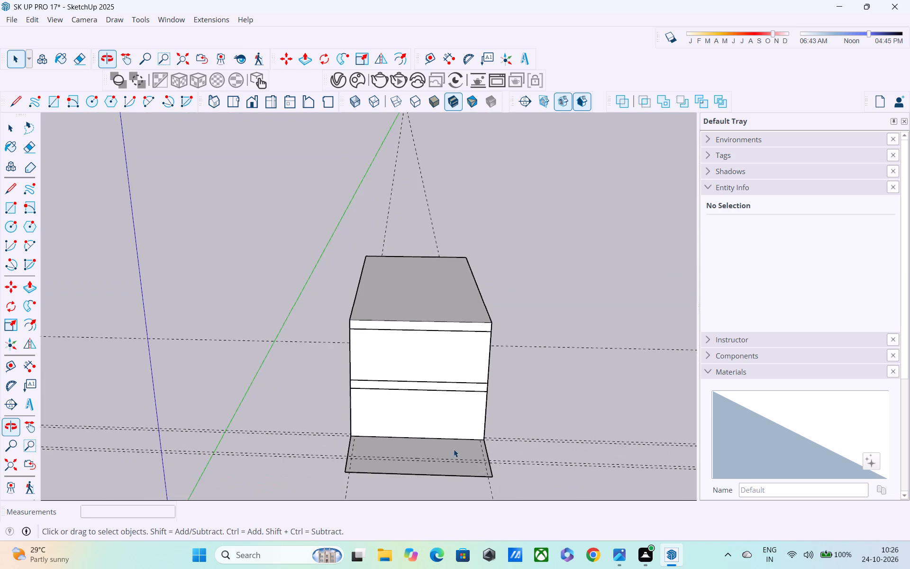
scroll(426, 449, "up", 4)
middle_click_drag(402, 435, 465, 433)
scroll(381, 444, "up", 3)
key("l")
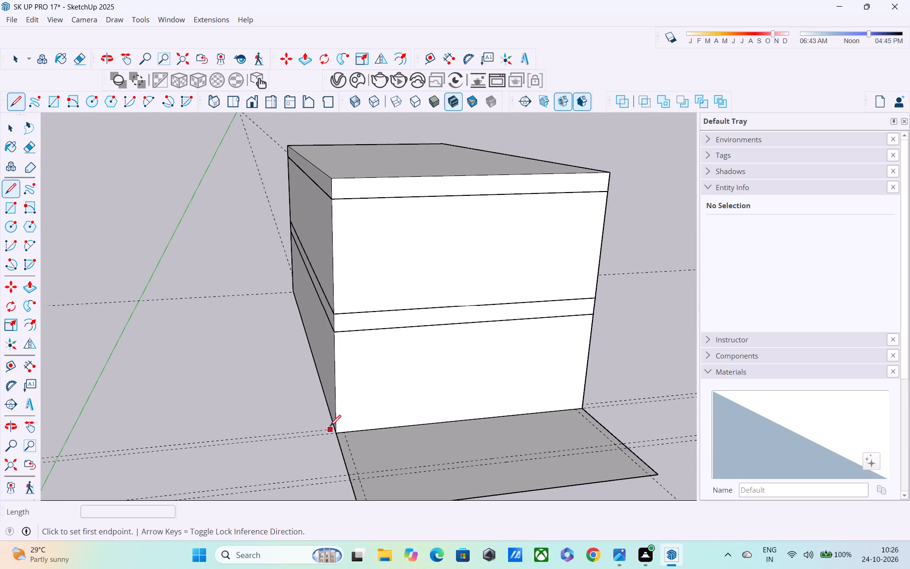
left_click(344, 435)
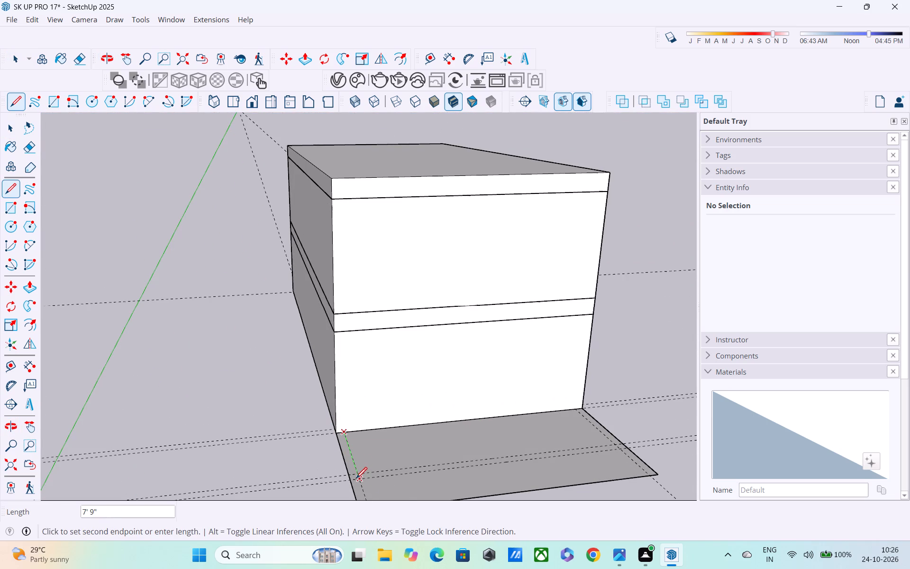
scroll(356, 479, "up", 3)
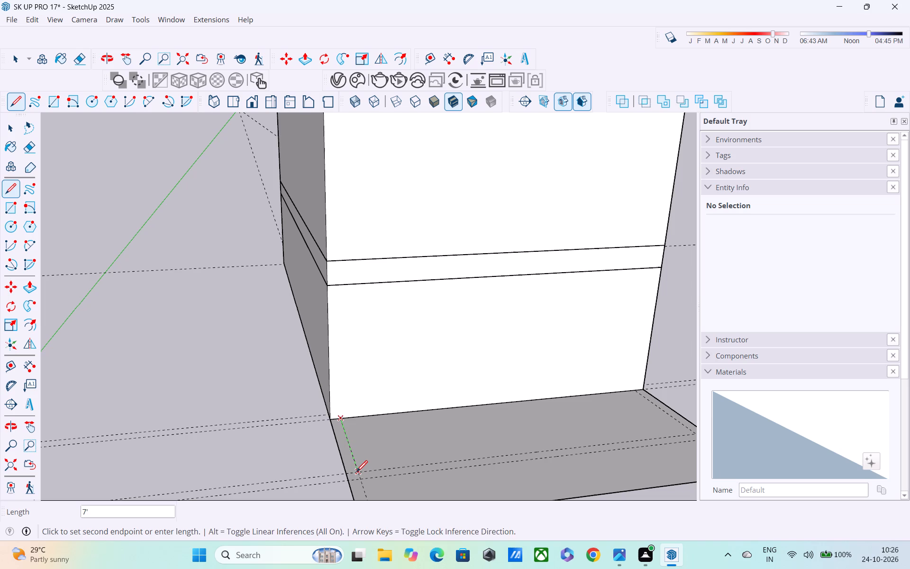
left_click(356, 473)
middle_click_drag(532, 451, 417, 454)
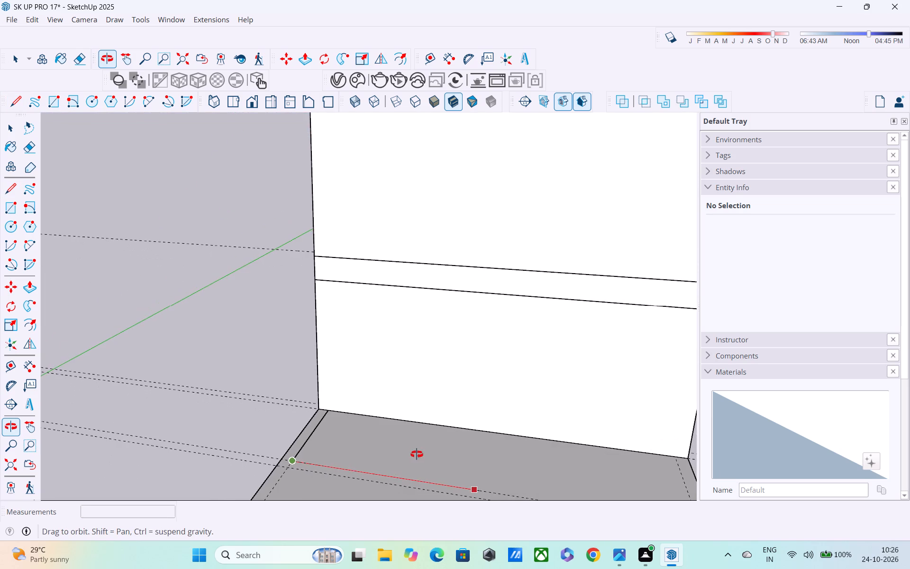
middle_click_drag(417, 454, 317, 345)
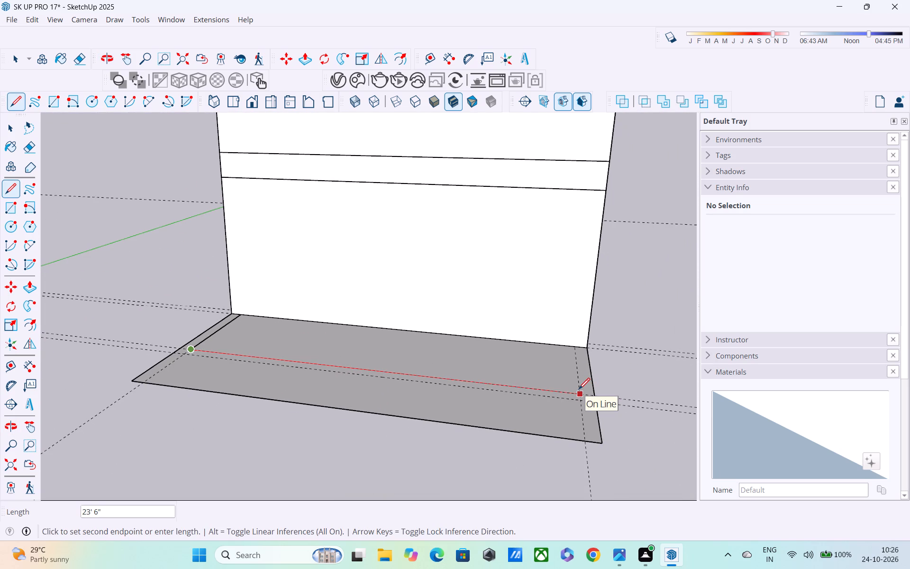
left_click(579, 390)
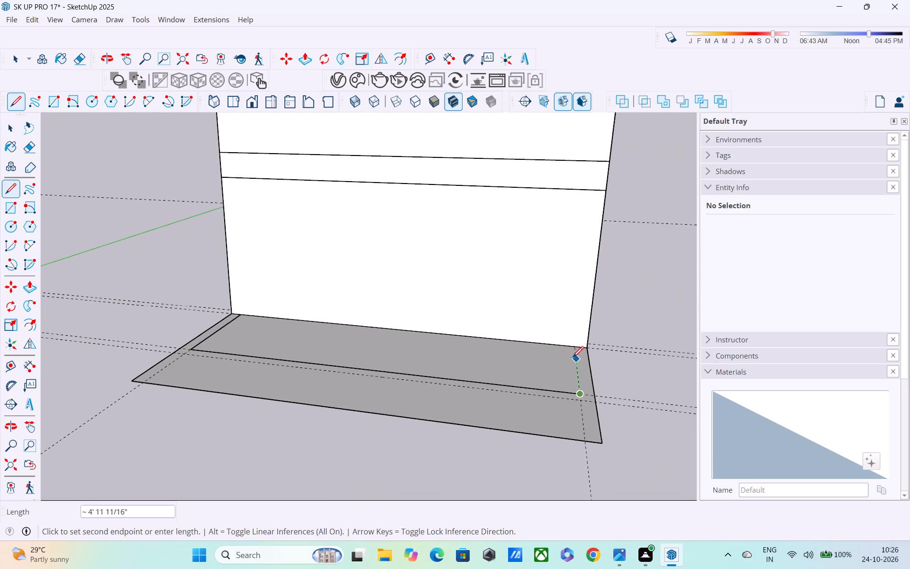
left_click(573, 348)
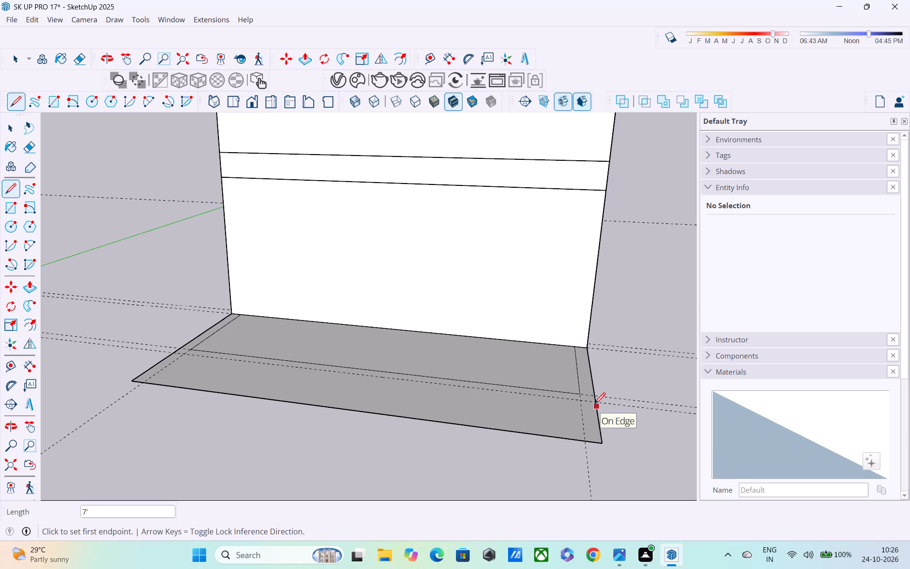
Trace 9" and 7' 9" segments on the base strip's opposite side edges and draw the outer boundary across along the outer guide.
left_click(596, 395)
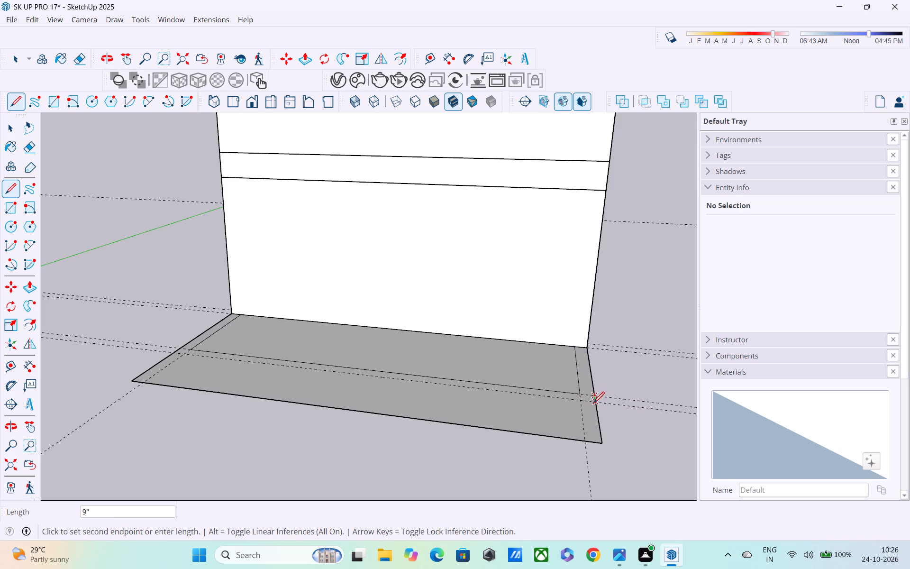
left_click(594, 405)
middle_click_drag(196, 364, 358, 376)
left_click(187, 415)
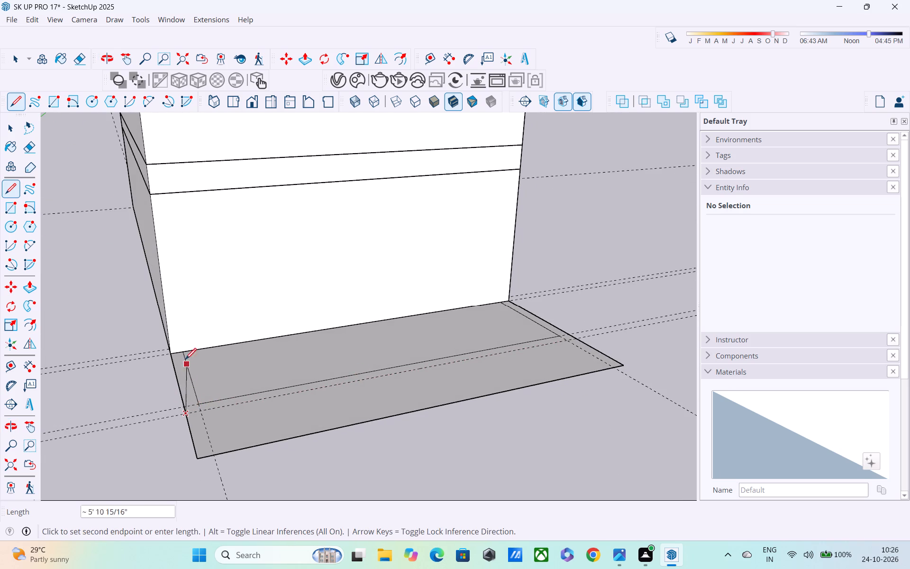
left_click(168, 353)
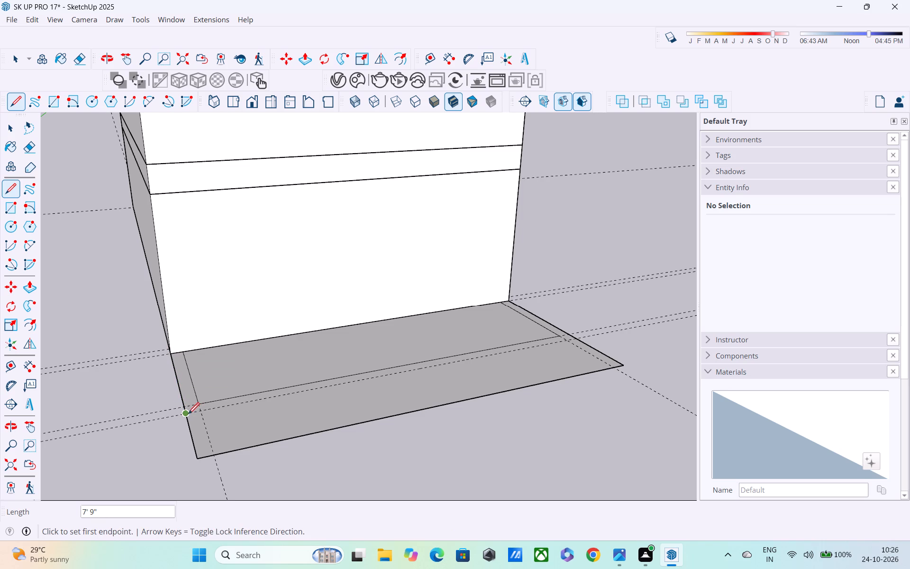
left_click(186, 416)
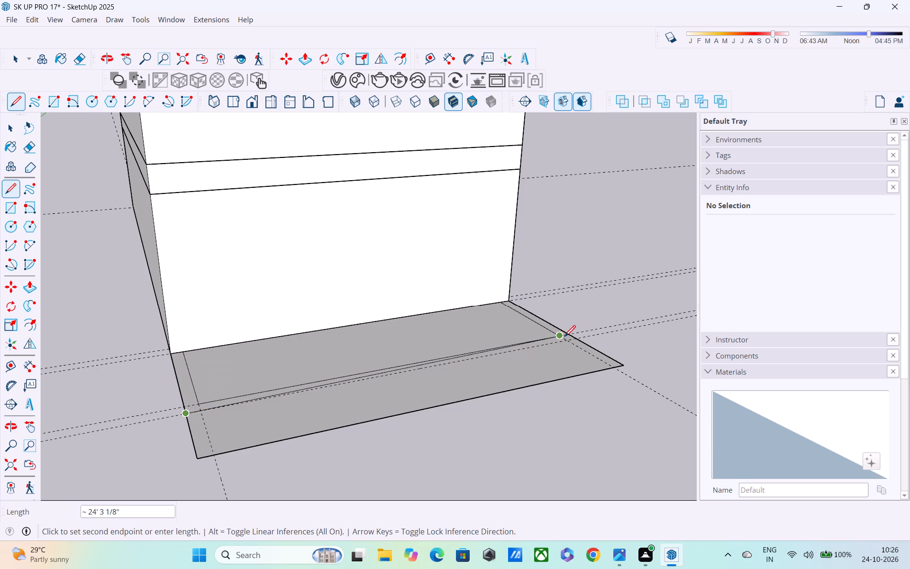
left_click(576, 342)
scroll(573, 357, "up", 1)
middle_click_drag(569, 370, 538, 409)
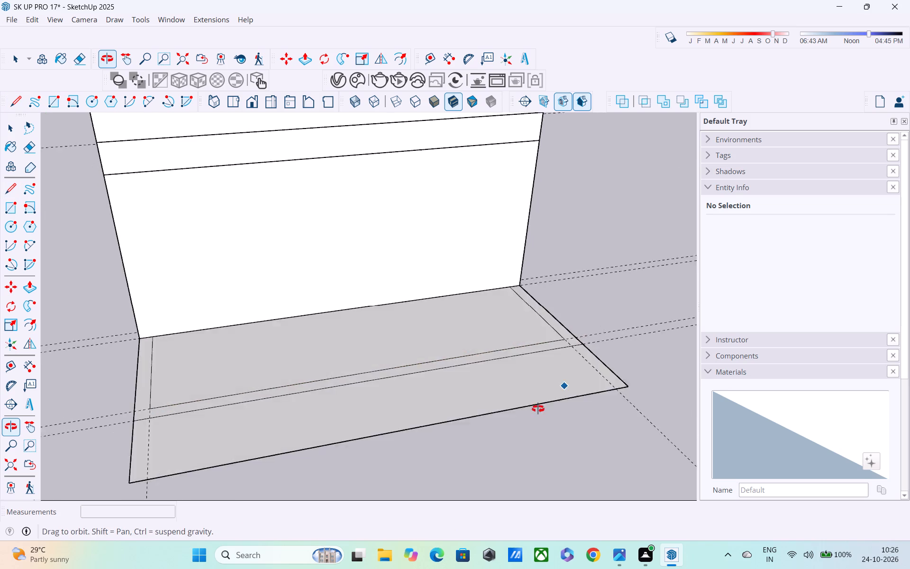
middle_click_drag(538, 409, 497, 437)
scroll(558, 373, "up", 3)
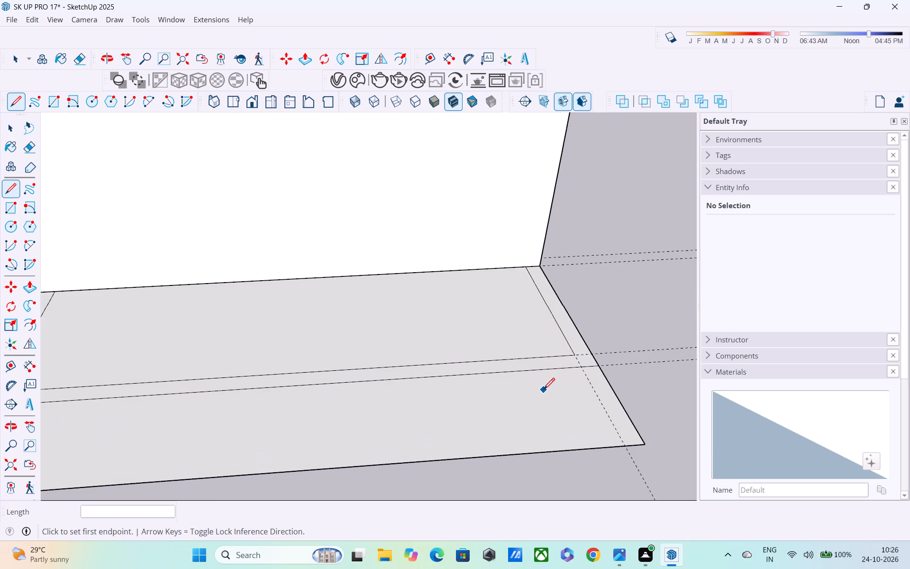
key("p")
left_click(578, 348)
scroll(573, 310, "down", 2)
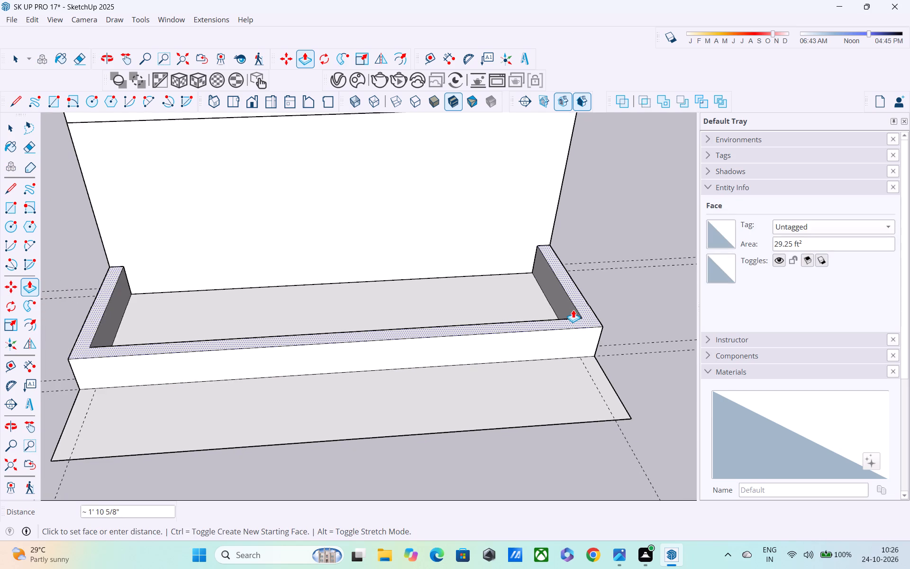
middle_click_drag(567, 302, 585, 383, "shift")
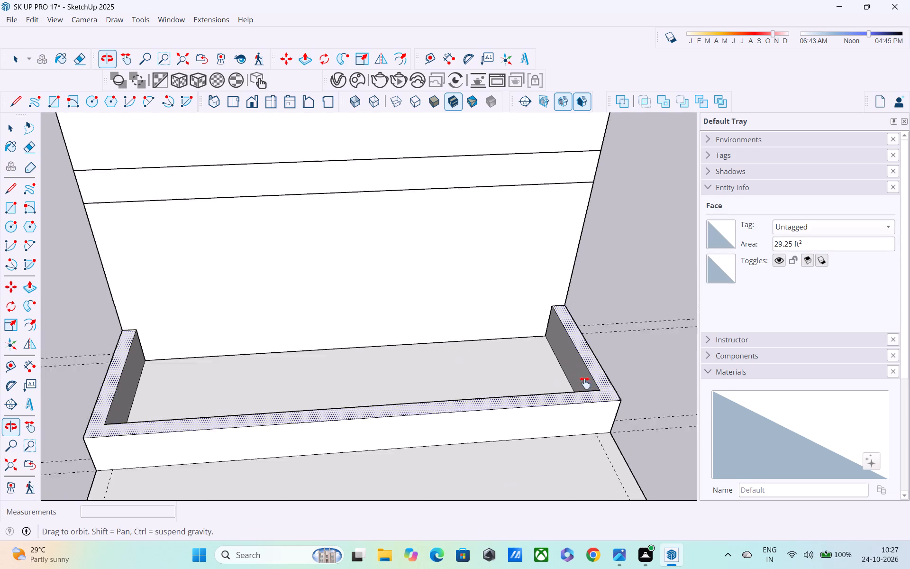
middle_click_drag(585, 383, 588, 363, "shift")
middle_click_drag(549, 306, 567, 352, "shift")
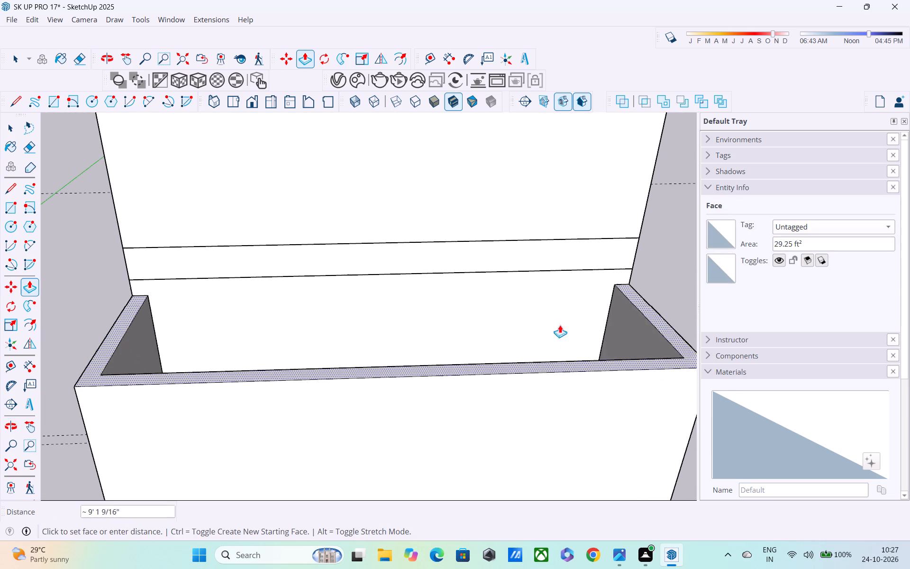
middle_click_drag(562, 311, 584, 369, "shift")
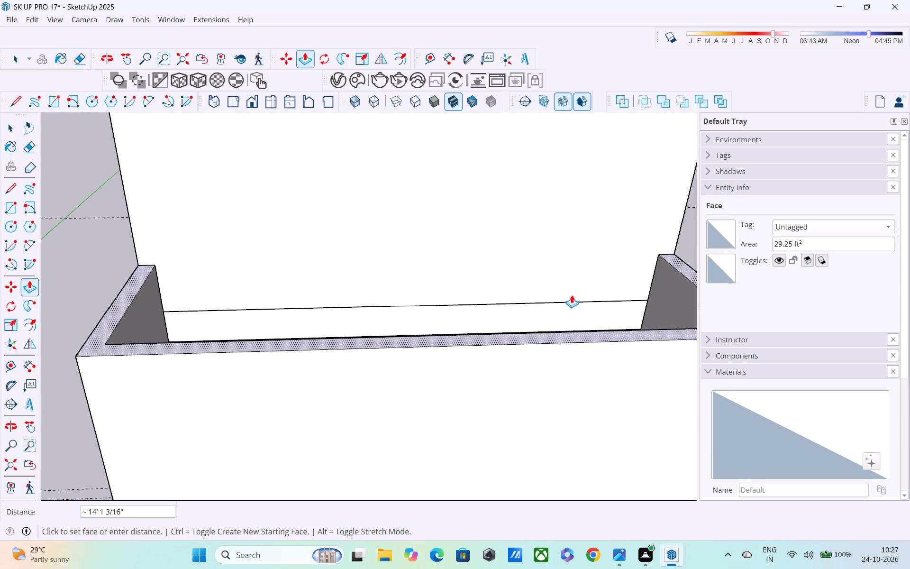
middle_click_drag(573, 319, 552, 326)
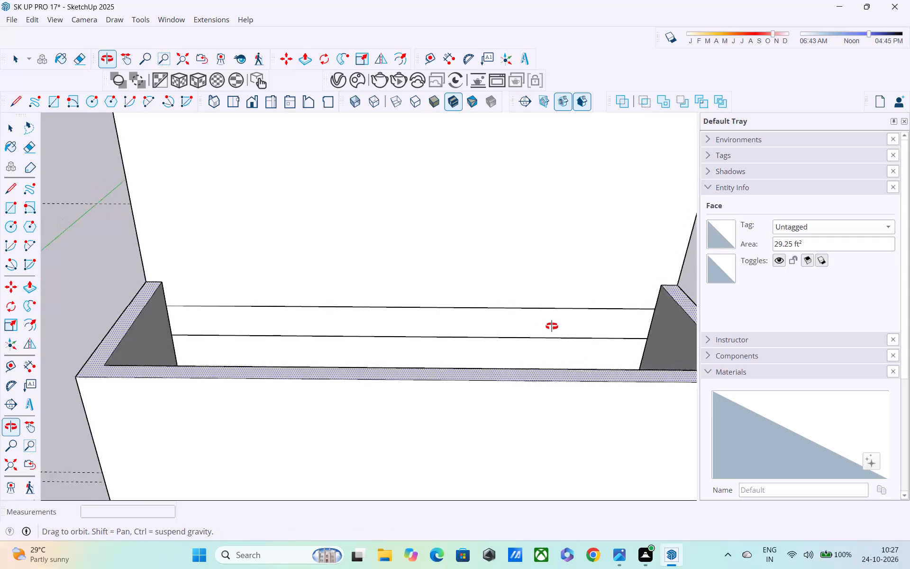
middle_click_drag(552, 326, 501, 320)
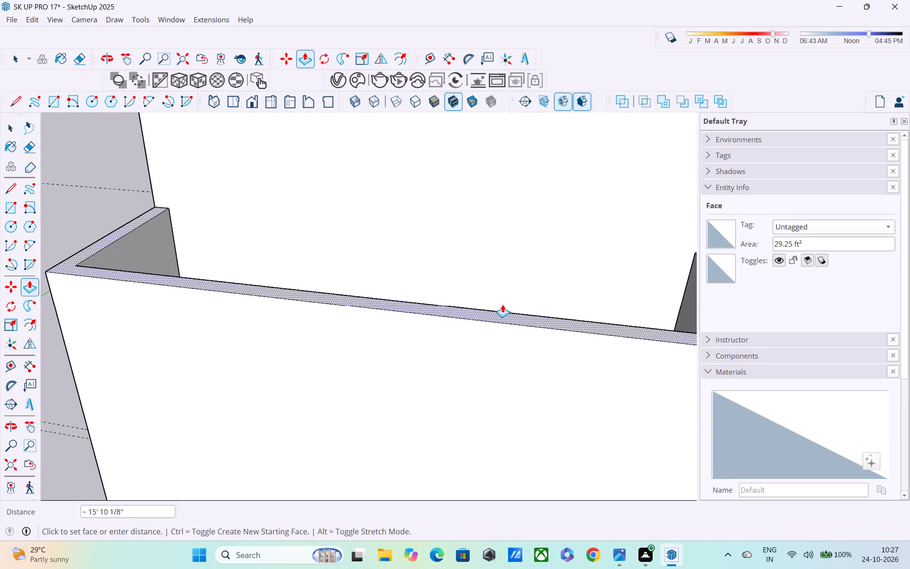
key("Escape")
Inside the lower walled box's group, place a vertical guide 9" in from the front face's right edge.
middle_click_drag(519, 412, 522, 324)
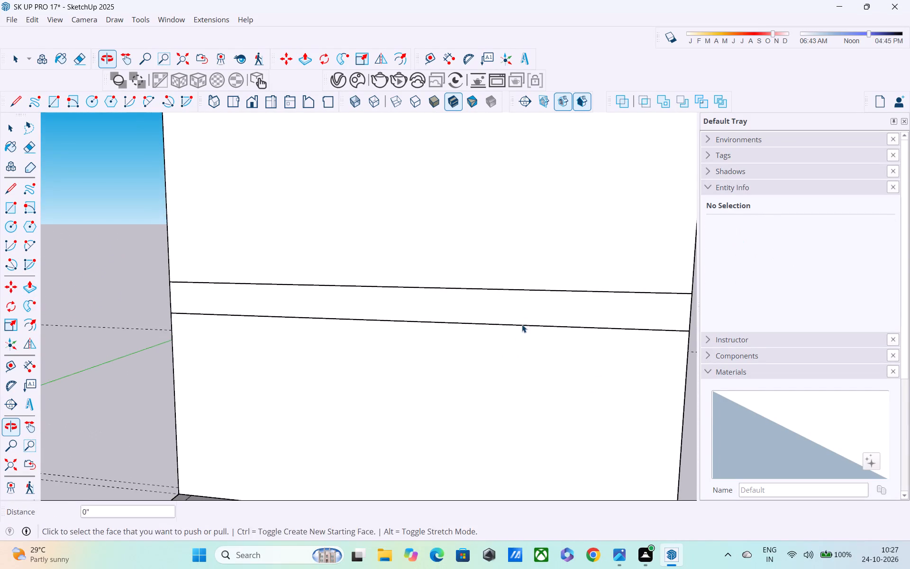
key("space")
middle_click_drag(457, 352, 432, 307)
scroll(465, 386, "down", 4)
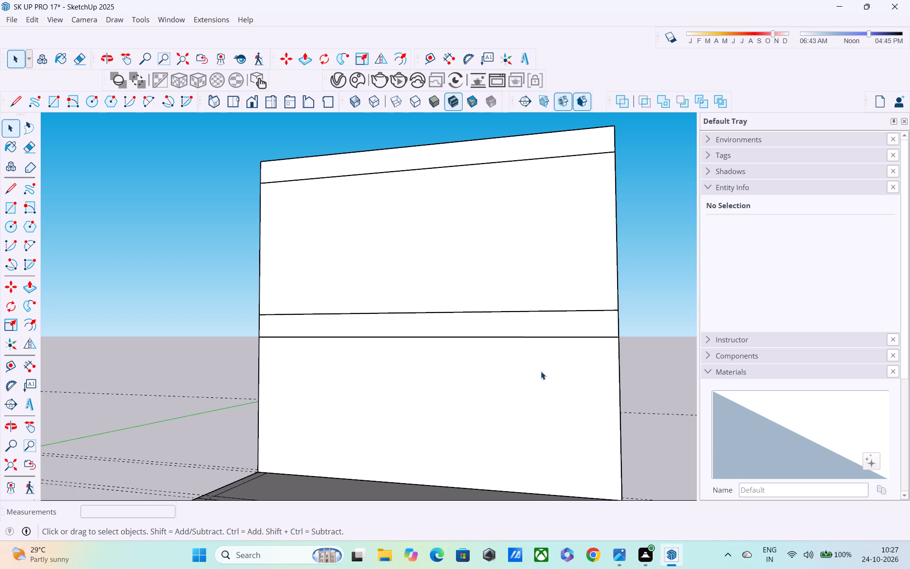
middle_click_drag(527, 371, 468, 383)
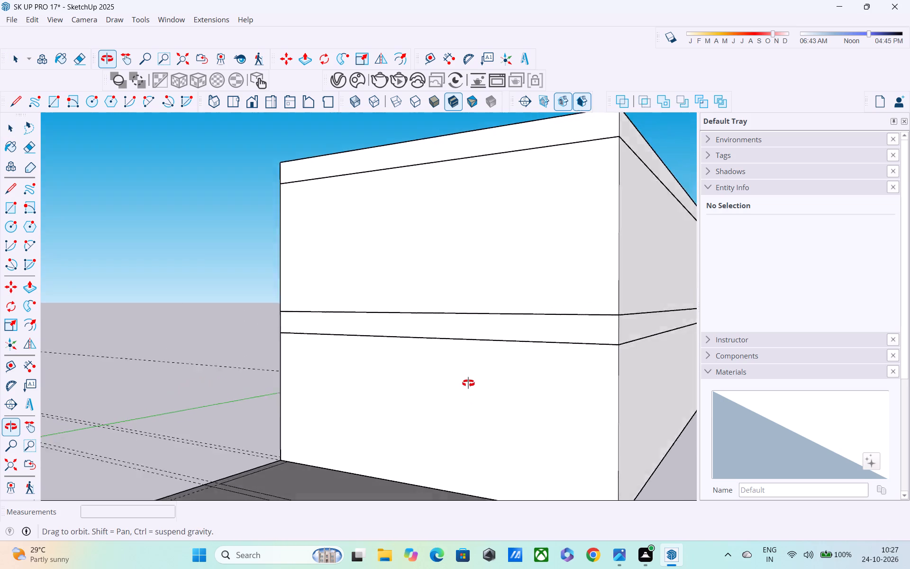
middle_click_drag(468, 383, 532, 390)
key("space")
double_click(522, 389)
left_click(520, 393)
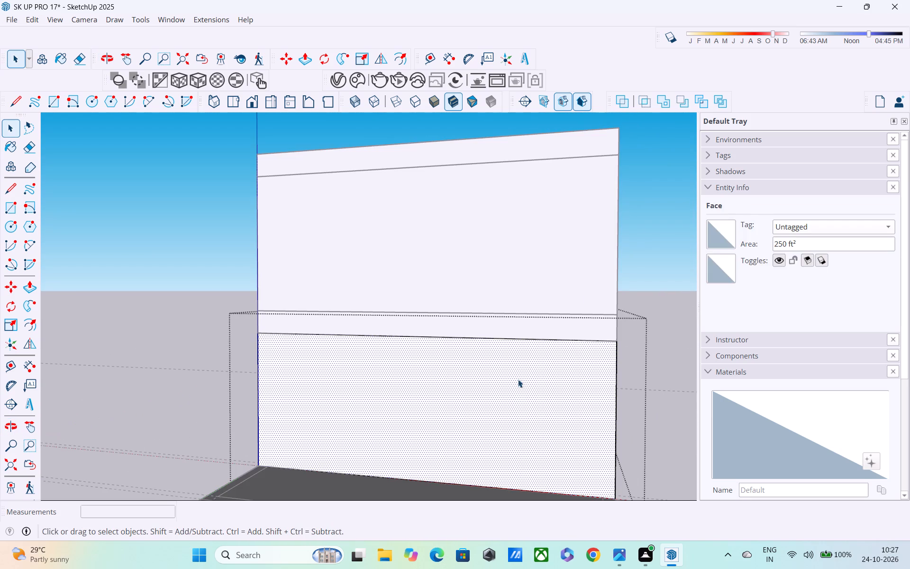
left_click(639, 251)
double_click(467, 407)
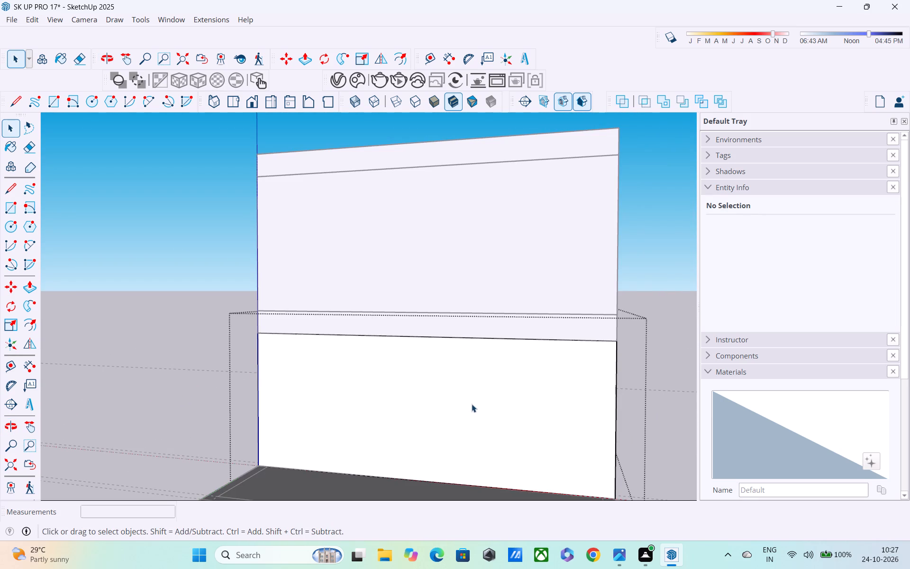
key("y")
key("t")
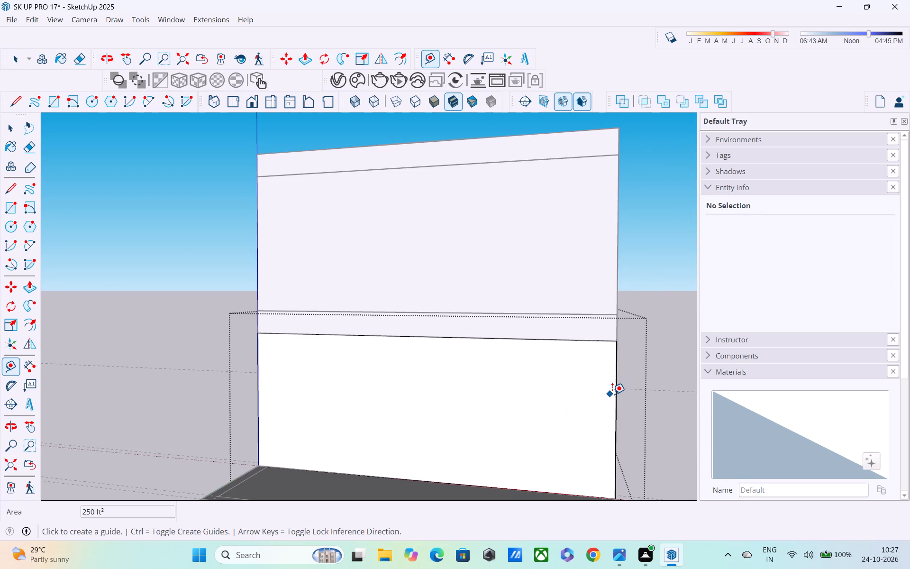
left_click(614, 395)
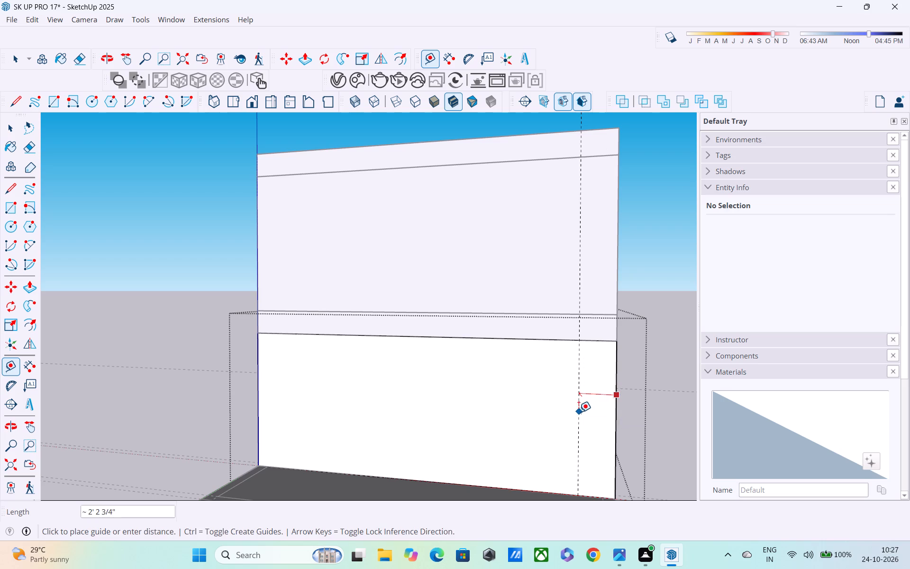
type("9\"")
key("Return")
Place a second vertical guide on the lower front face, 12' from the 9" guide toward the opposite edge.
left_click(602, 405)
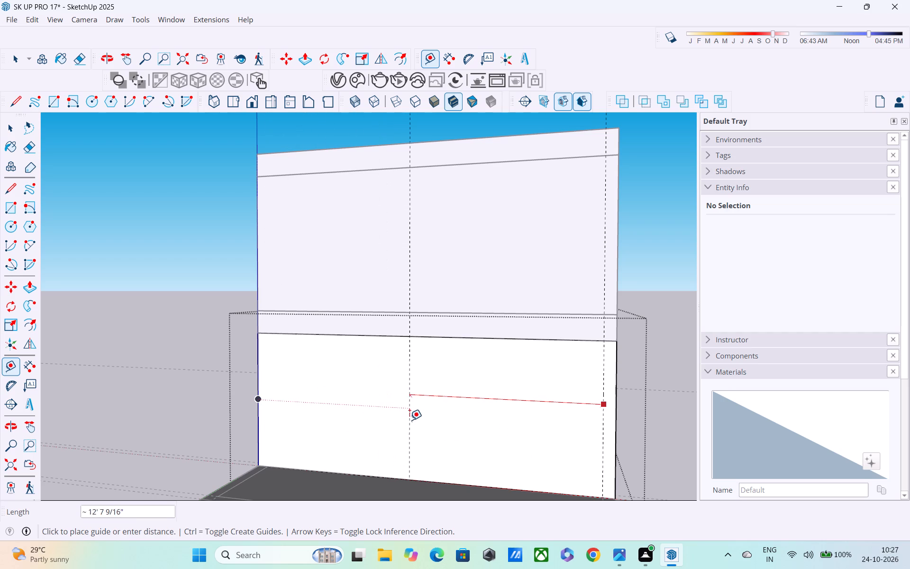
type("12'")
key("Return")
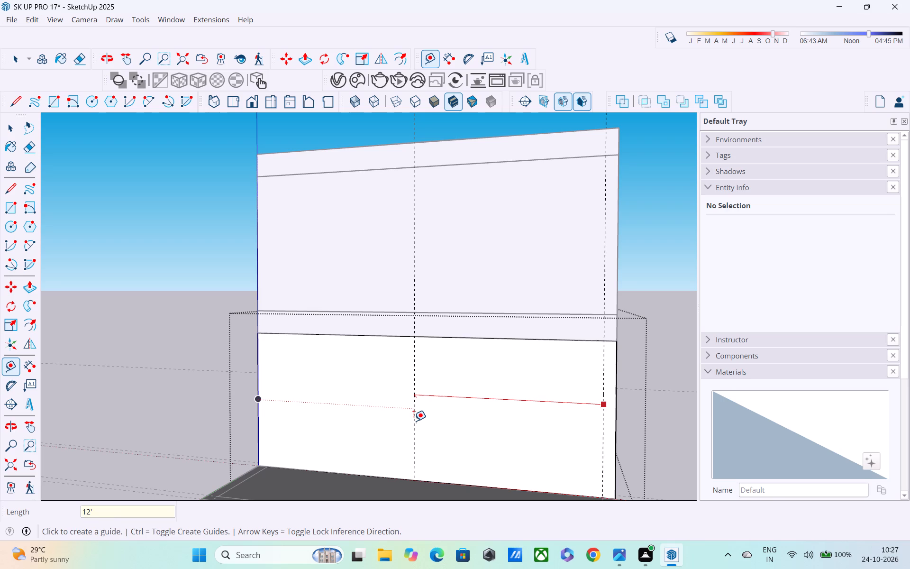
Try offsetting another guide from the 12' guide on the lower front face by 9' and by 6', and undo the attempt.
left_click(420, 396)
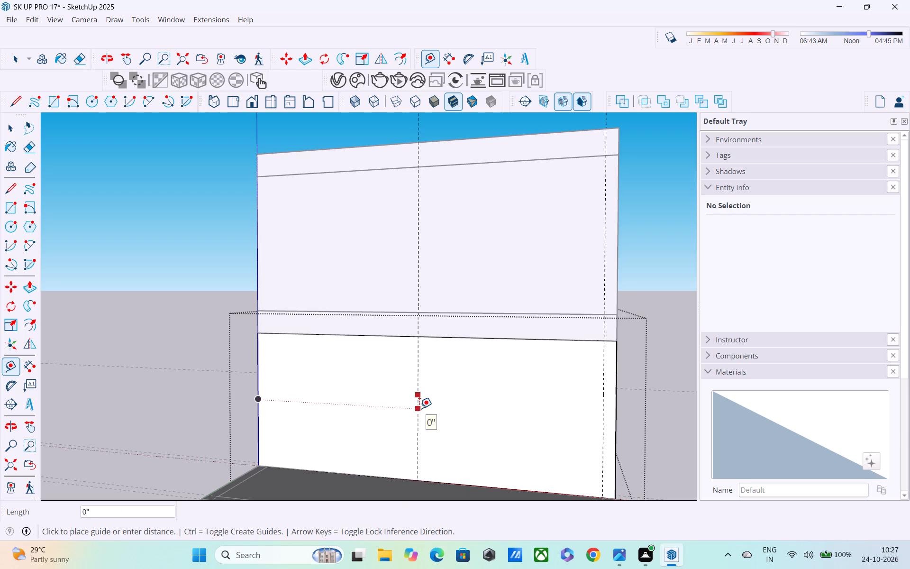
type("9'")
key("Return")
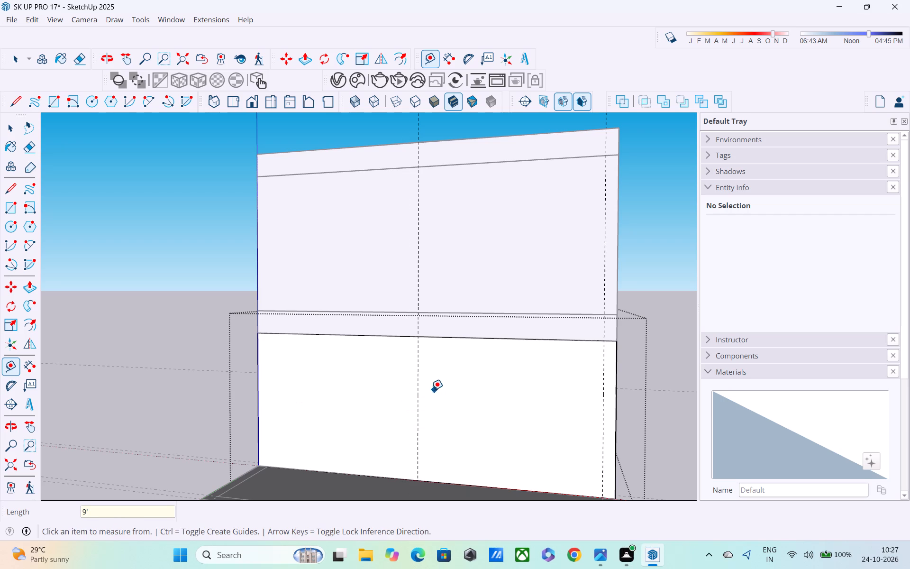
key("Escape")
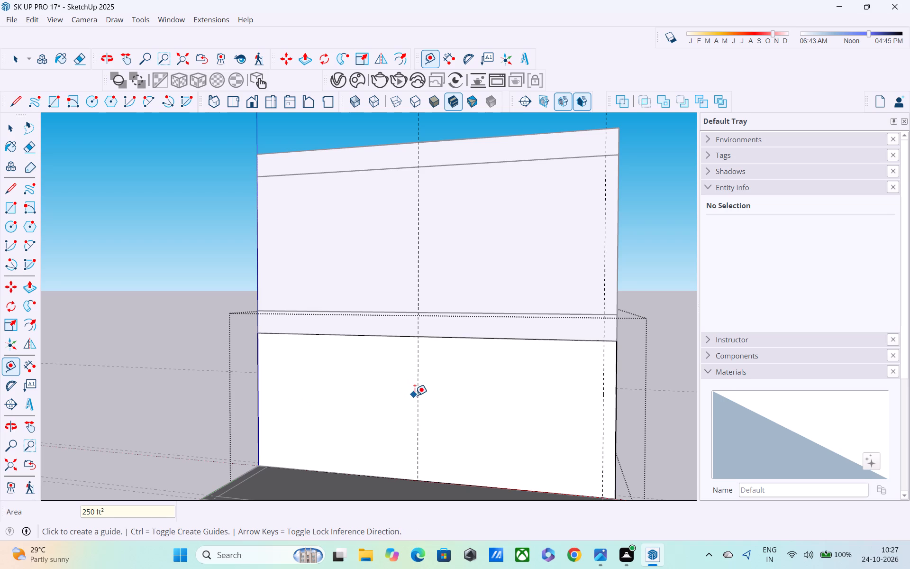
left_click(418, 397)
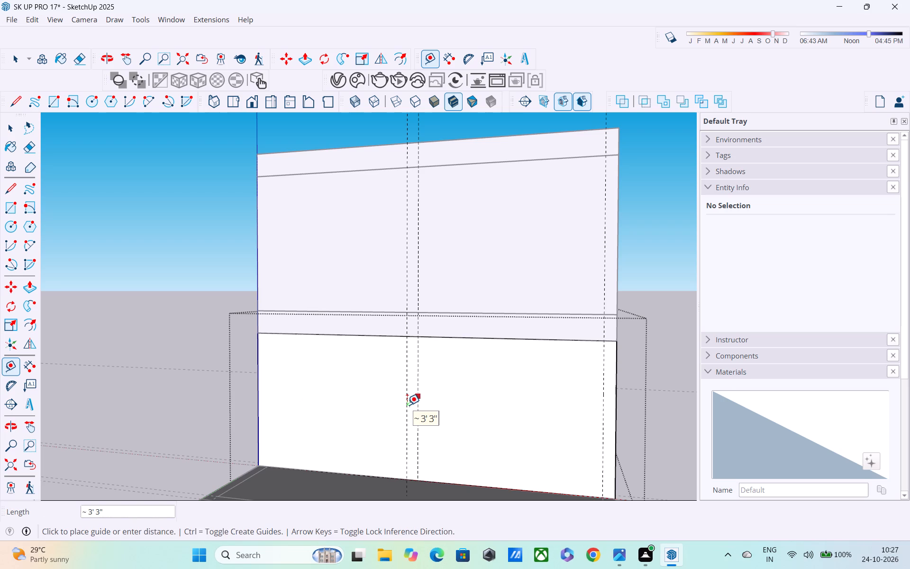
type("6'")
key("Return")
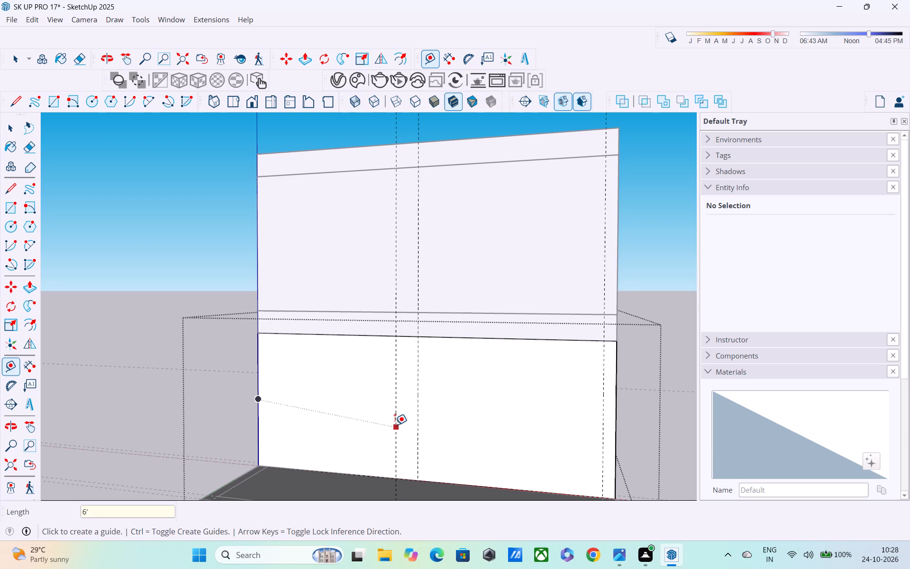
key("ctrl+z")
Place a vertical guide on the lower front face 6" beyond the 12' guide, on the side away from the 9" guide.
left_click(416, 385)
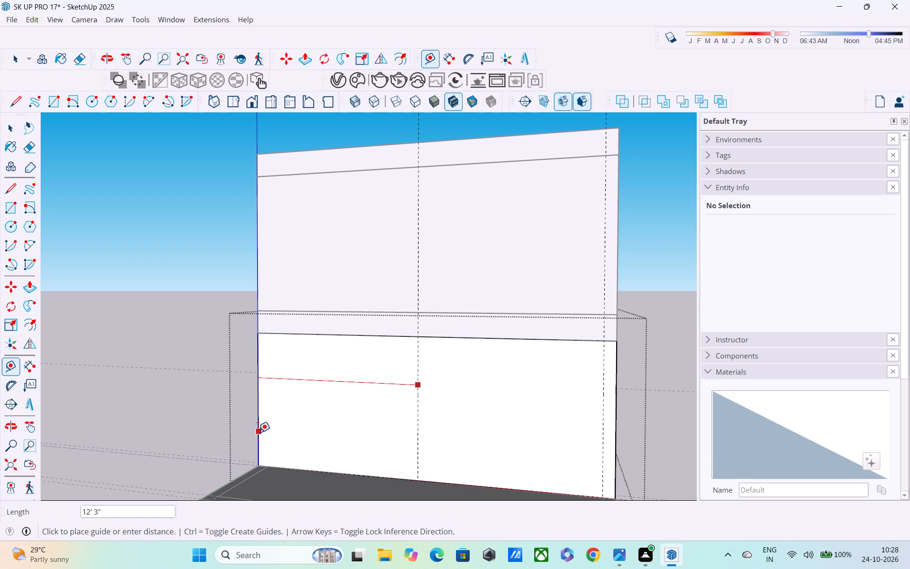
scroll(258, 432, "up", 1)
middle_click_drag(298, 405, 512, 399)
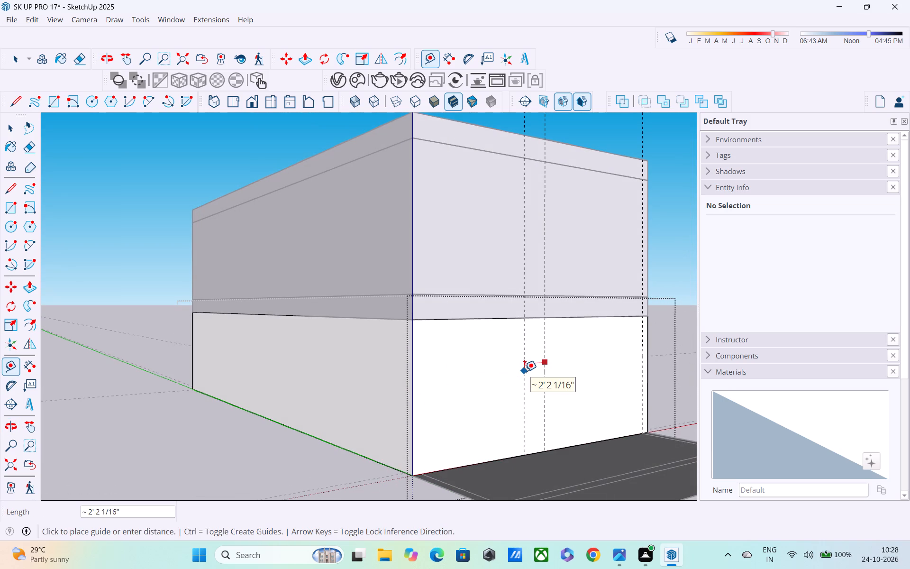
type("6\"")
key("Return")
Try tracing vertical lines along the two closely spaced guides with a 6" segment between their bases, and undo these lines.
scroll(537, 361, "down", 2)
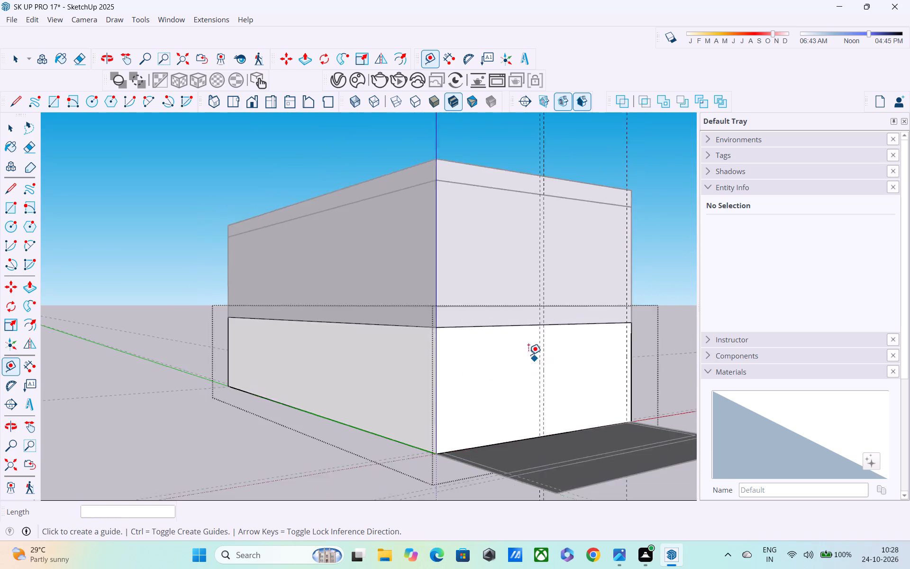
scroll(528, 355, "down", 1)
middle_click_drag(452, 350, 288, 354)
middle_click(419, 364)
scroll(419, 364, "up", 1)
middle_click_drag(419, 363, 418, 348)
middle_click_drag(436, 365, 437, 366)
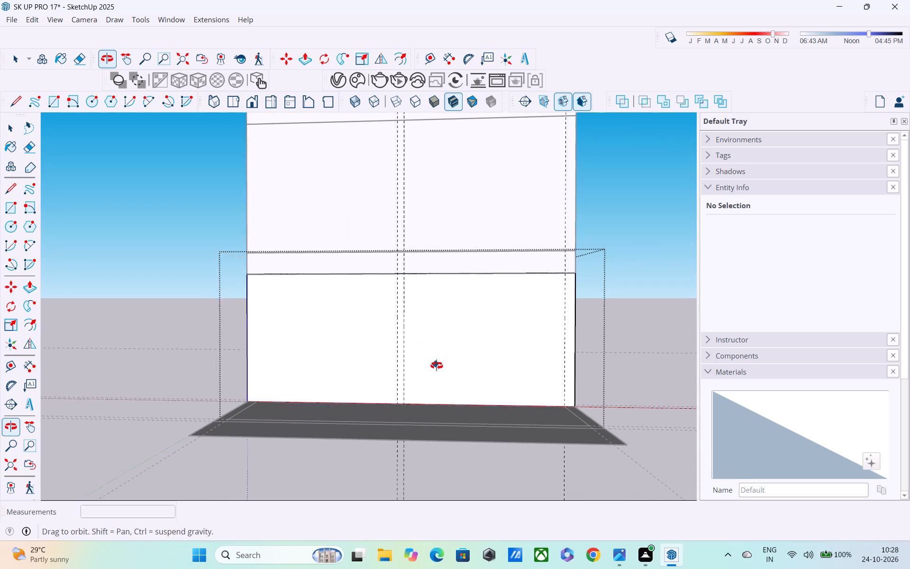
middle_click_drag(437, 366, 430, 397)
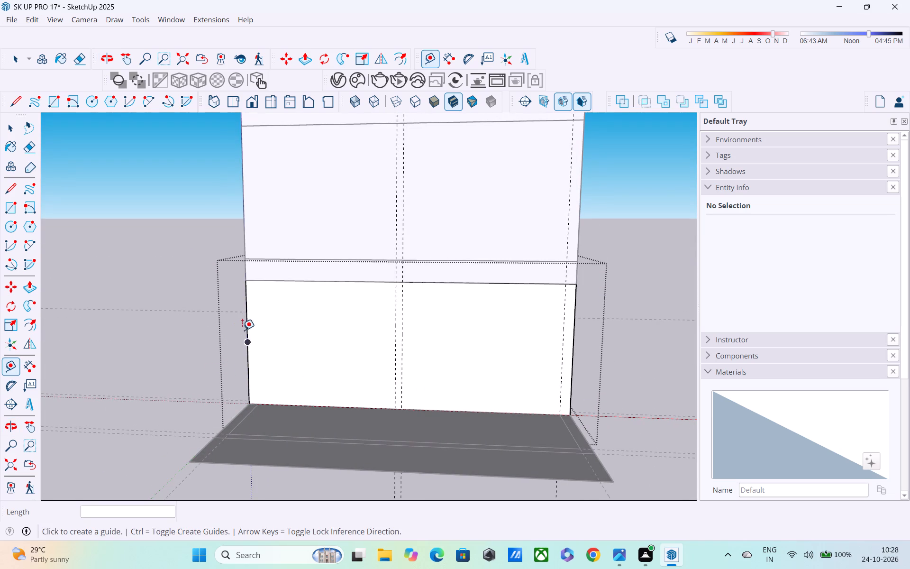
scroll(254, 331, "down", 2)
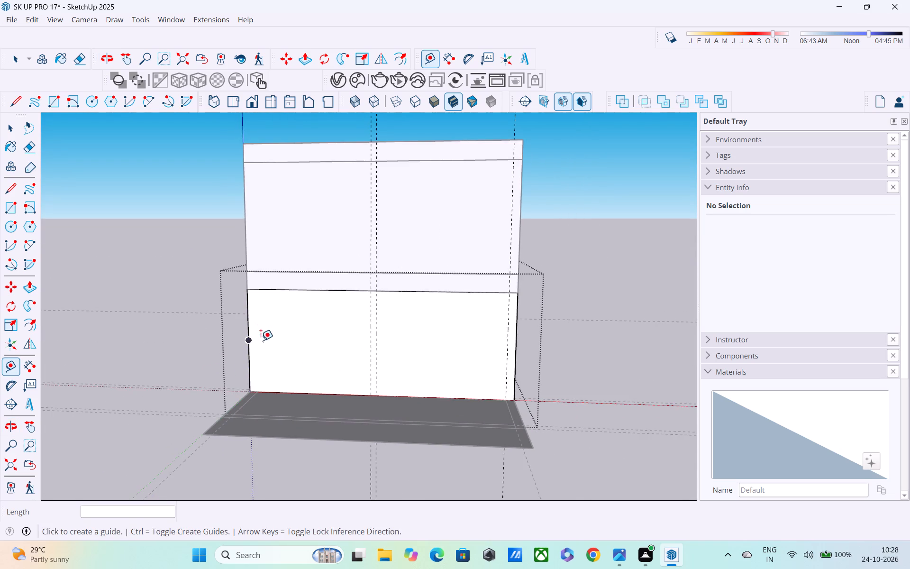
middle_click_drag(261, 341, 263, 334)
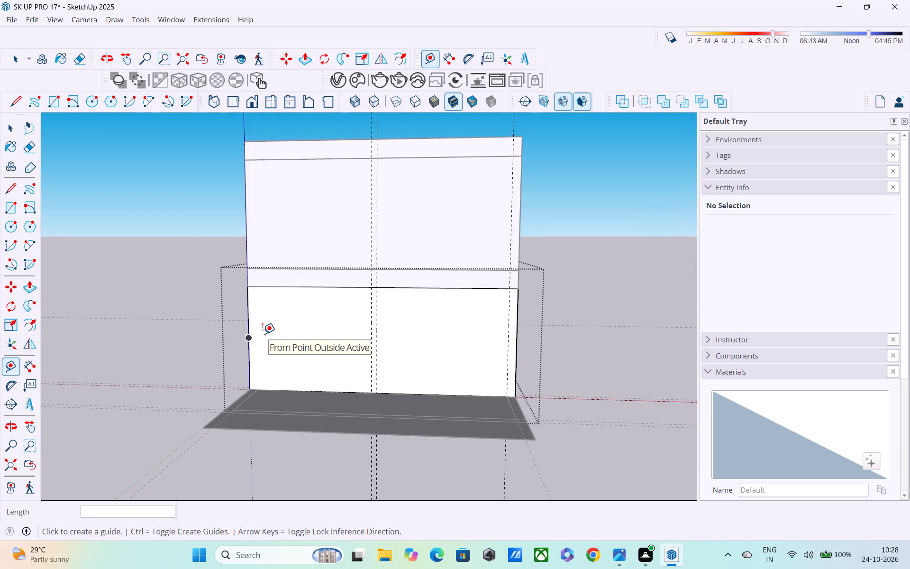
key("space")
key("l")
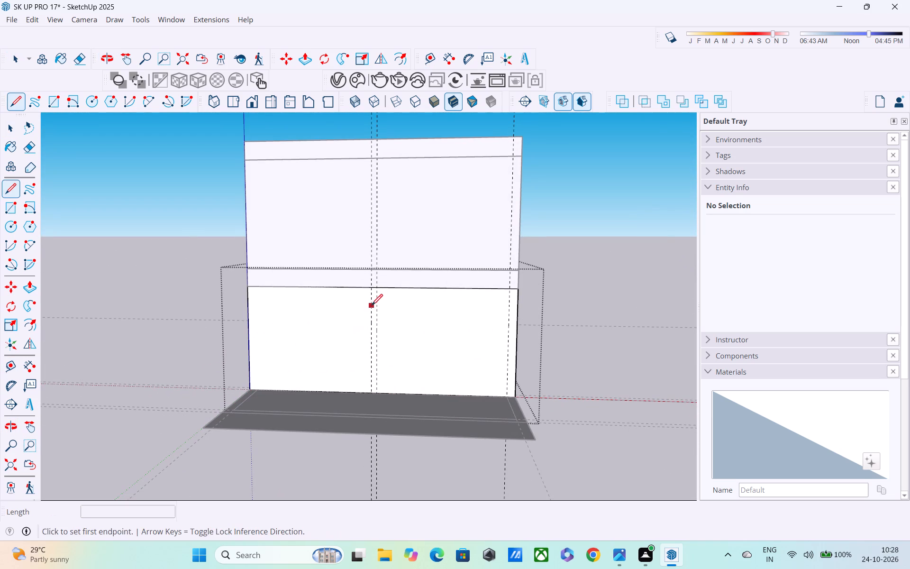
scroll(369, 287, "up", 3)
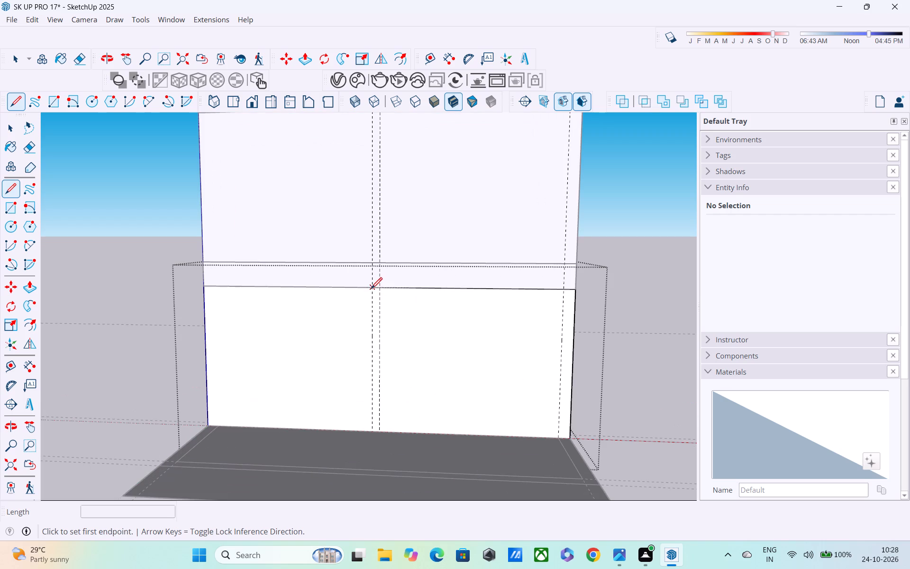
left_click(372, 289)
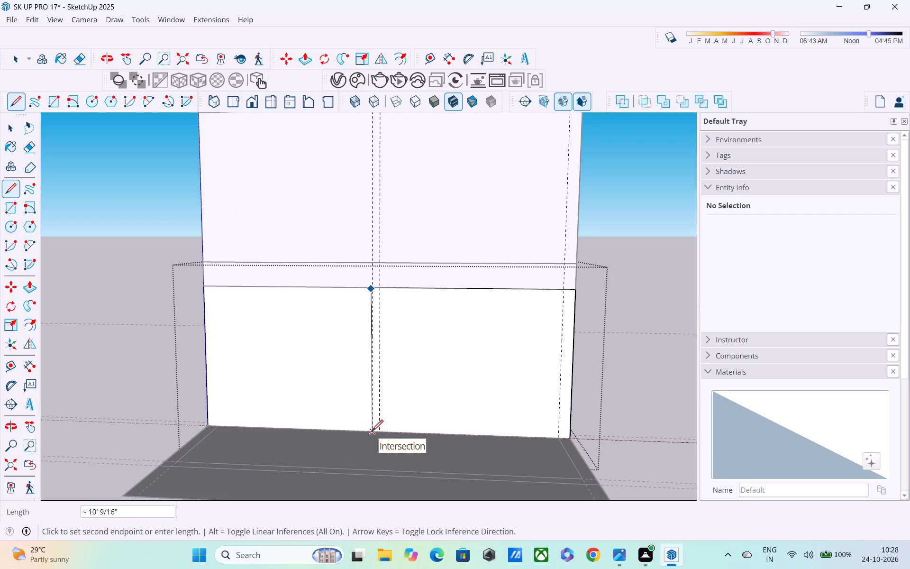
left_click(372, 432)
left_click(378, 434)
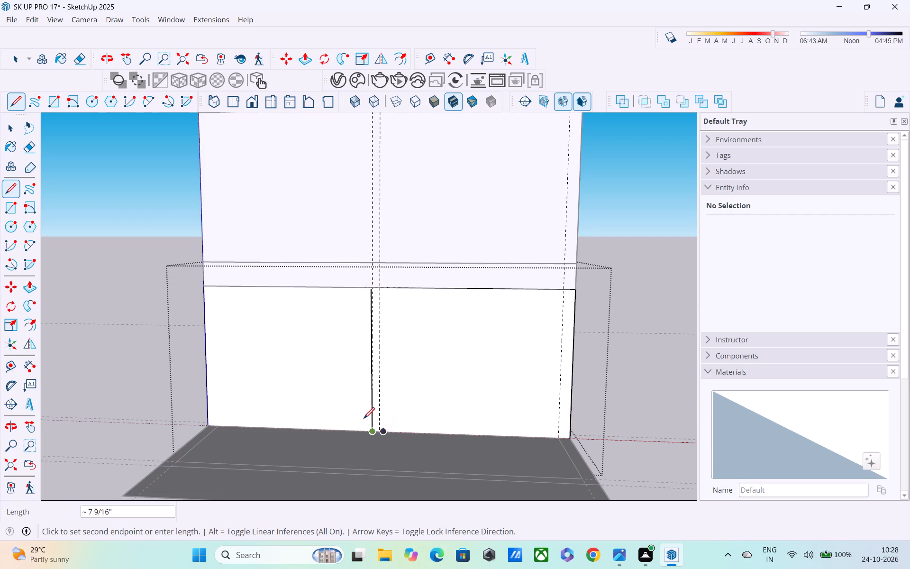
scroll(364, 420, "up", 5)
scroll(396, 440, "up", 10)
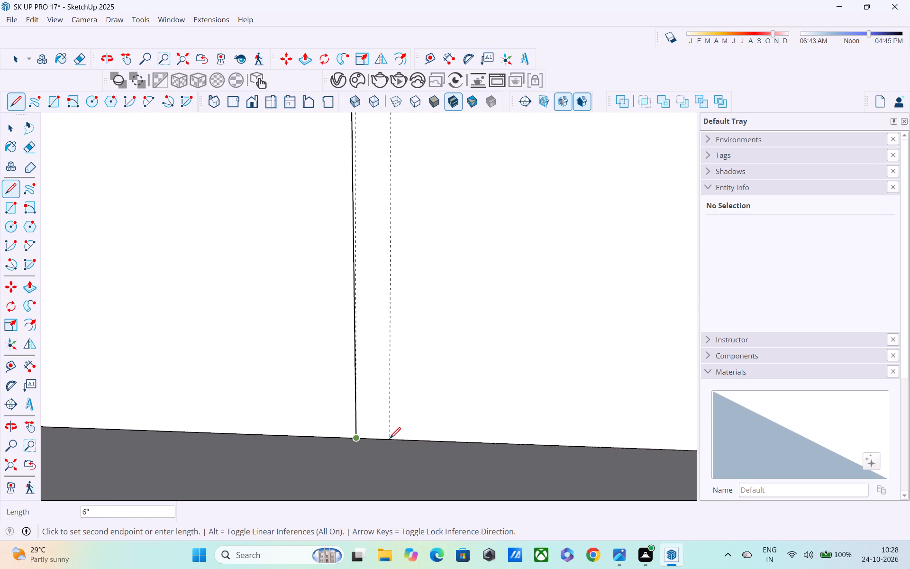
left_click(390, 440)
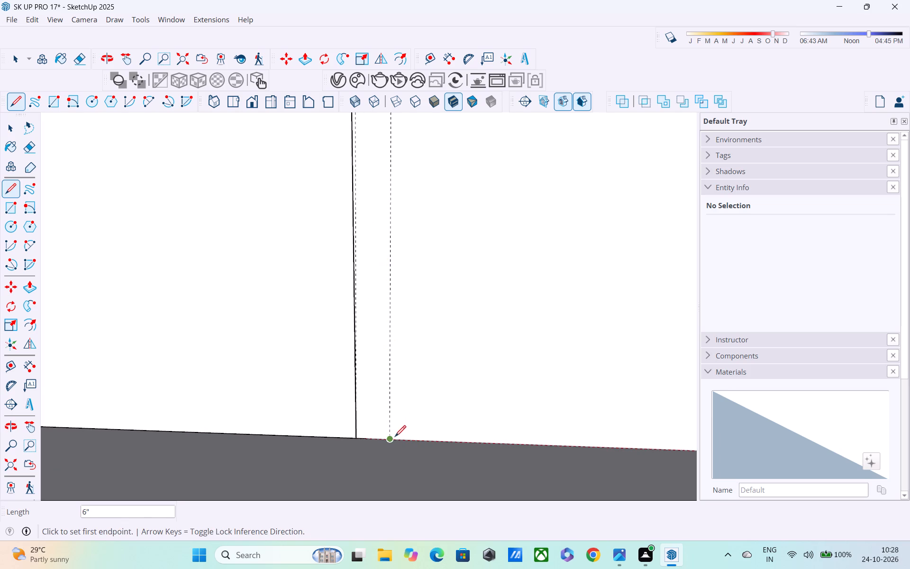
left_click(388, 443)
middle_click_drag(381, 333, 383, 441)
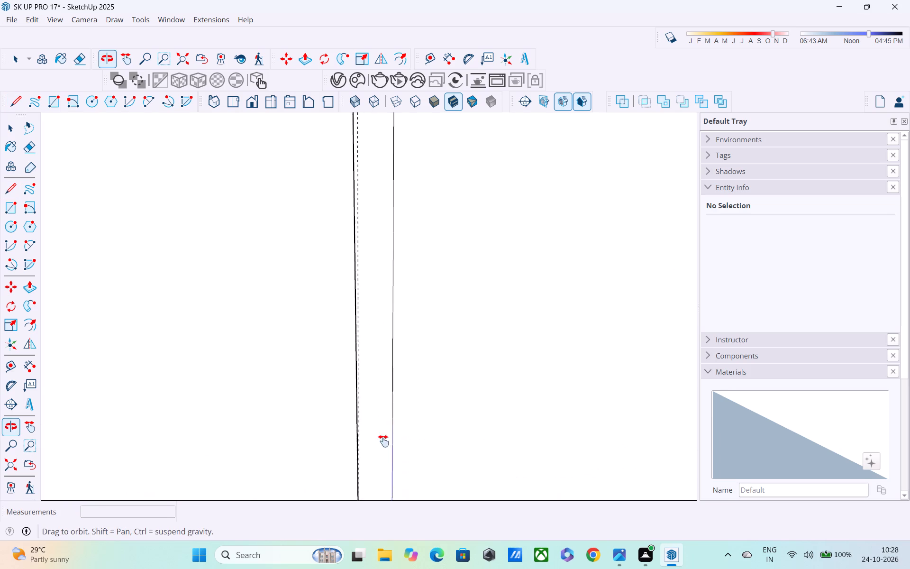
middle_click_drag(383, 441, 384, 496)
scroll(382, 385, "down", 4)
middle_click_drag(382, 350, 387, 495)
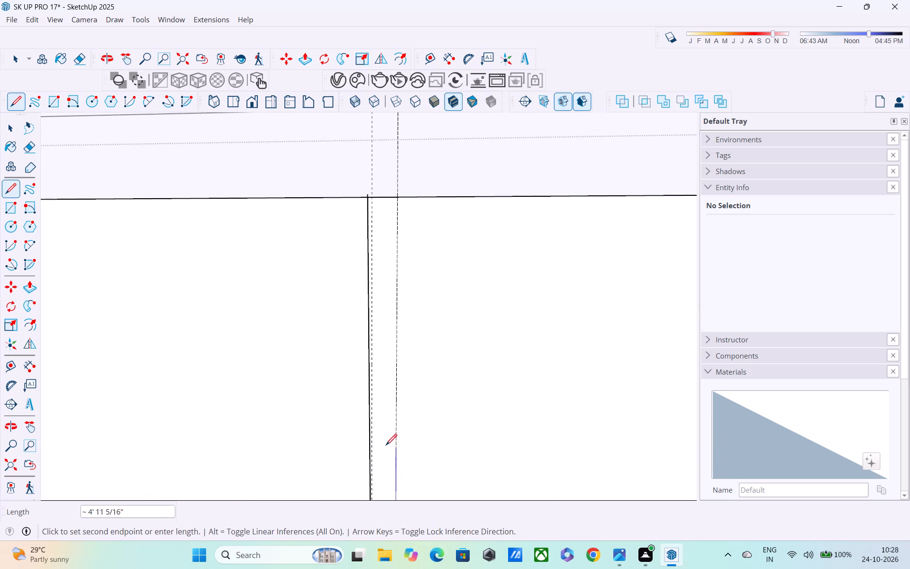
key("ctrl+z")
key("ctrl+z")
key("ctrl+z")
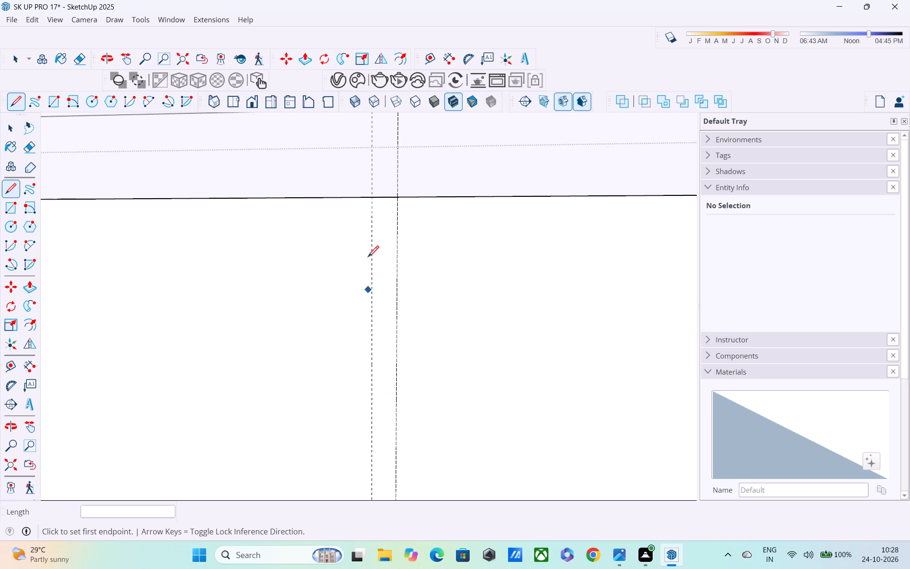
Draw two 10' vertical edges on the lower front face along the 6"-spaced guides, spanning between its top and bottom edges.
left_click(373, 201)
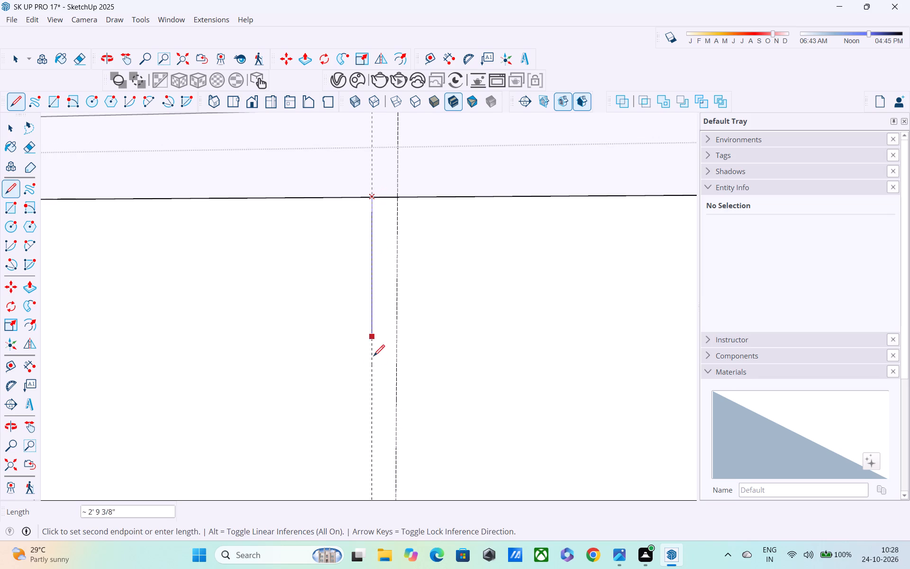
middle_click_drag(376, 365, 348, 213)
scroll(348, 230, "down", 3)
middle_click_drag(356, 284, 352, 222)
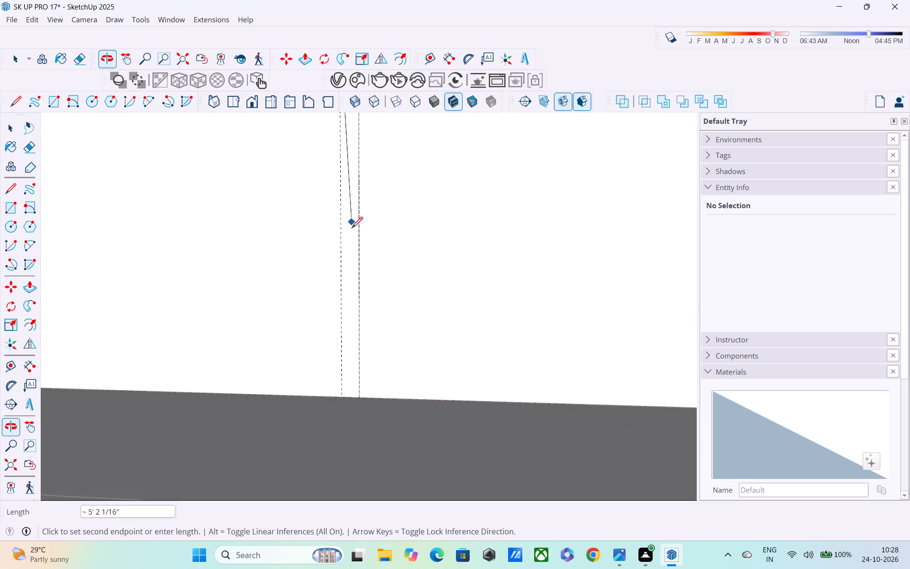
left_click(343, 397)
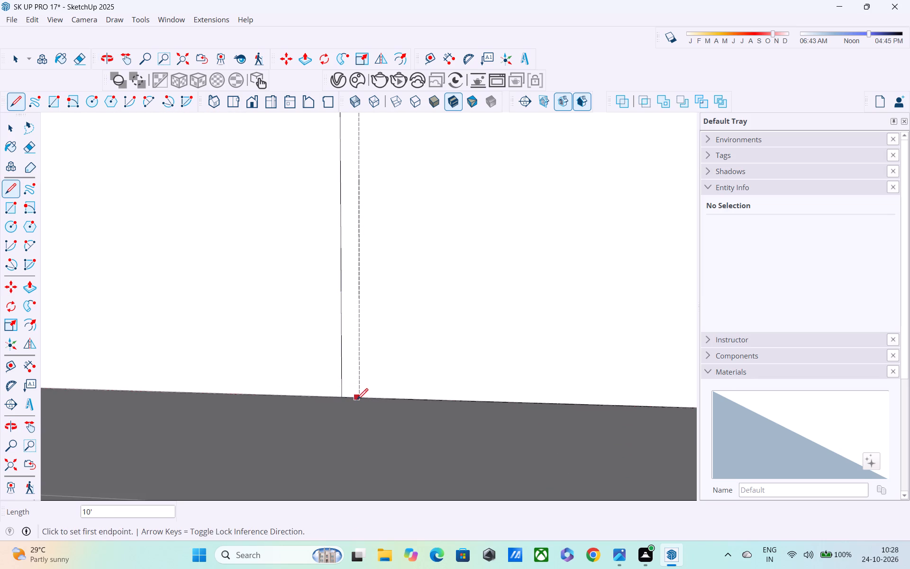
left_click(360, 393)
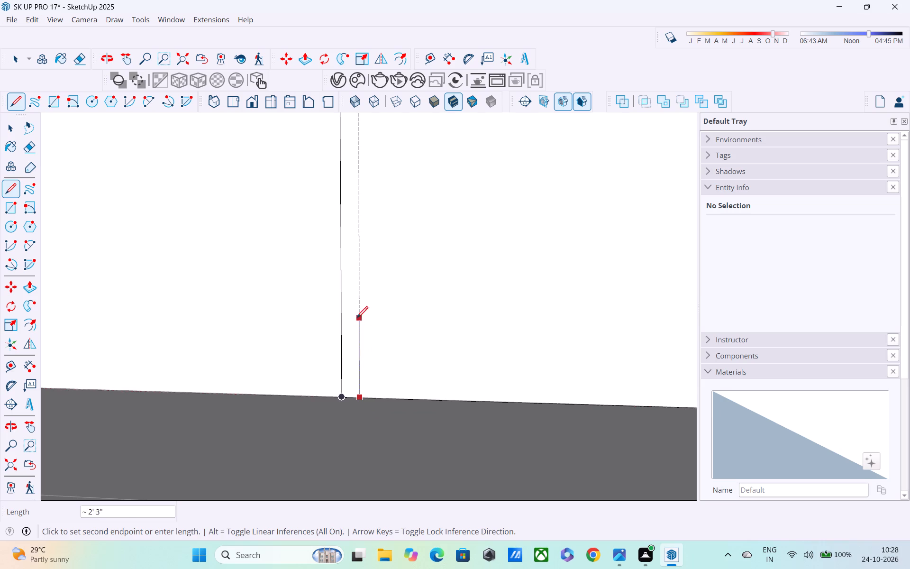
middle_click_drag(357, 319, 355, 449)
middle_click_drag(355, 353, 369, 514, "shift")
middle_click_drag(370, 242, 383, 291, "shift")
middle_click_drag(384, 297, 384, 212)
middle_click_drag(384, 305, 387, 245)
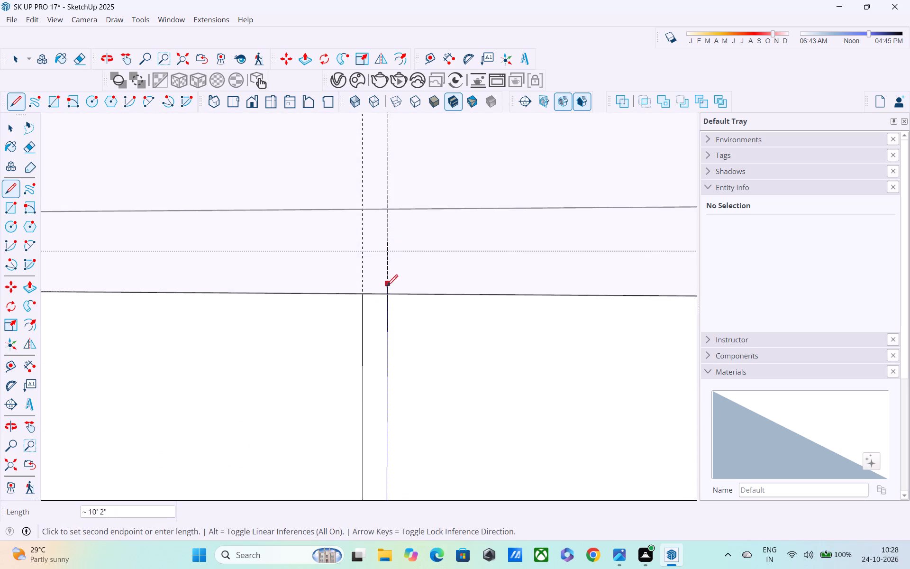
left_click(387, 298)
key("space")
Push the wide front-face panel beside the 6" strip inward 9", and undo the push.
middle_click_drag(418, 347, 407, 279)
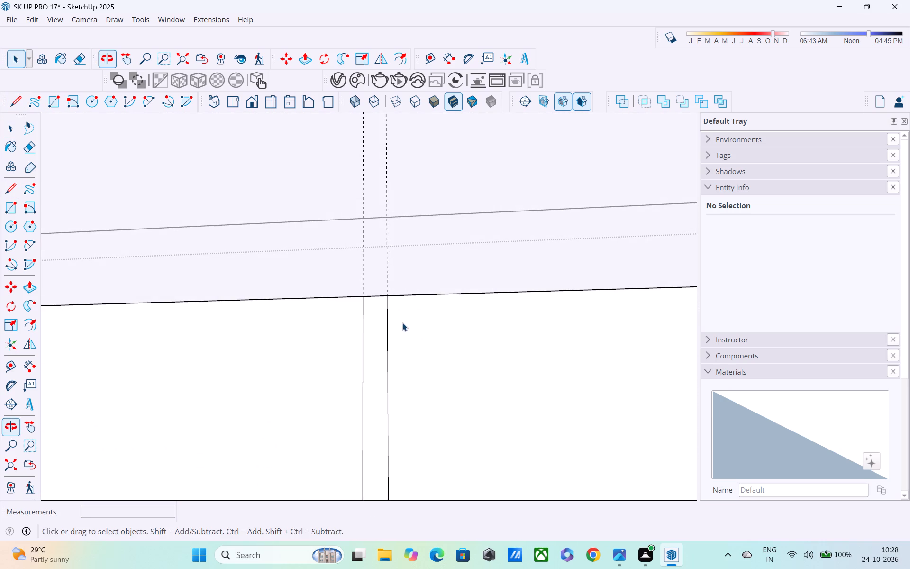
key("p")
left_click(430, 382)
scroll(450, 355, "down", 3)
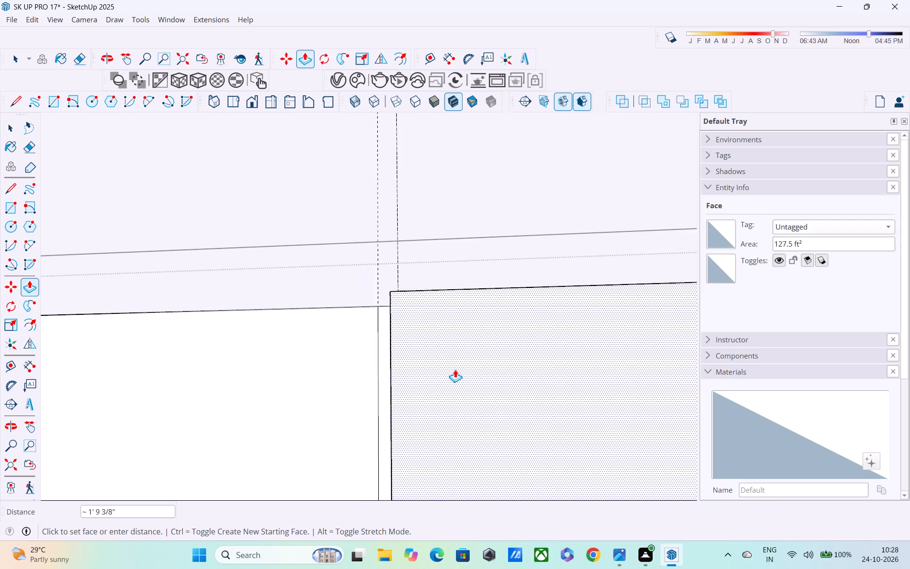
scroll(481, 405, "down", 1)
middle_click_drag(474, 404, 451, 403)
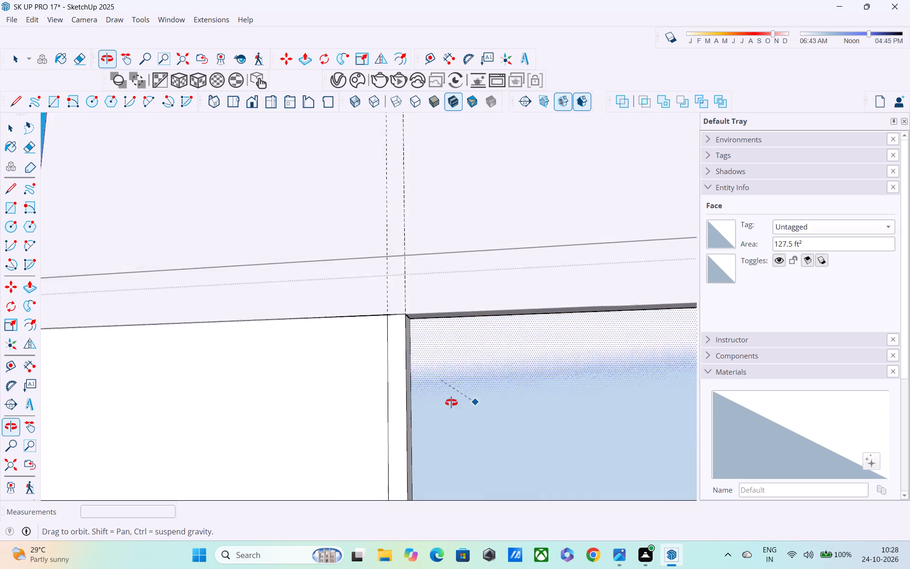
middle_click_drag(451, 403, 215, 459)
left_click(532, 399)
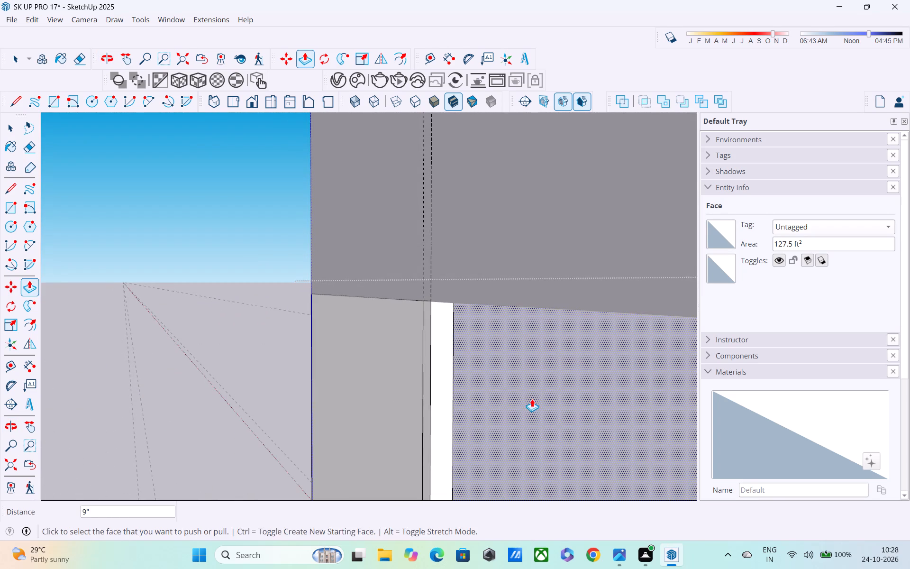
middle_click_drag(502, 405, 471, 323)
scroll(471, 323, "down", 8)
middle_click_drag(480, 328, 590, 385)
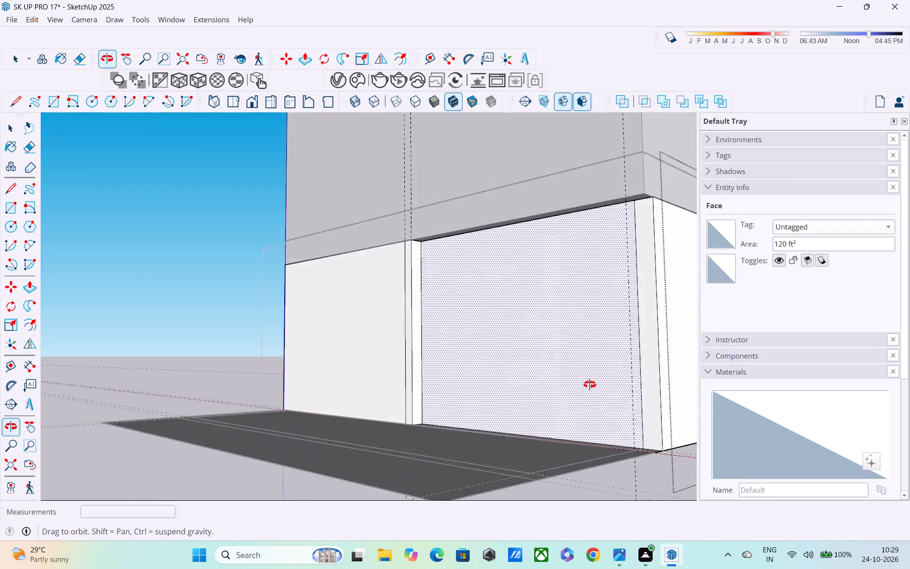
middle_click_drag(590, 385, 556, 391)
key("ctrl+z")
Push the wide panel beside the 6" strip 9" into the lower front face.
left_click(530, 394)
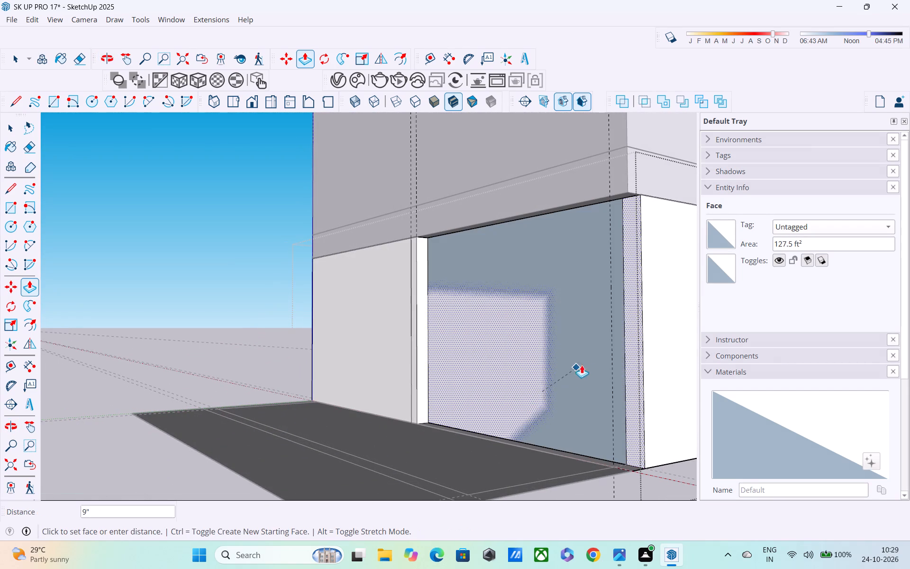
left_click(590, 357)
Push the recessed panel of the lower front face about 10' 8 5/8" further into the building and close the group.
middle_click_drag(562, 372, 540, 433)
left_click(536, 351)
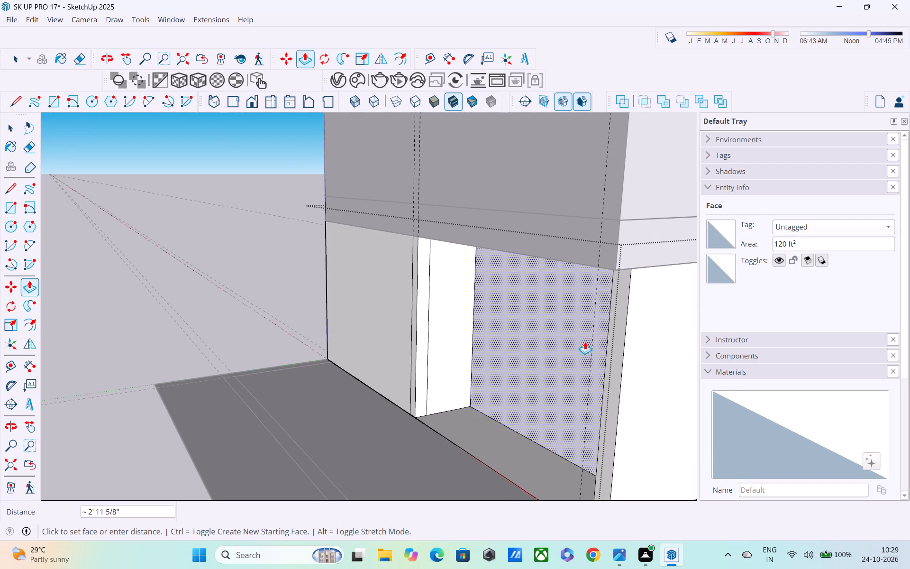
middle_click_drag(576, 344, 675, 289)
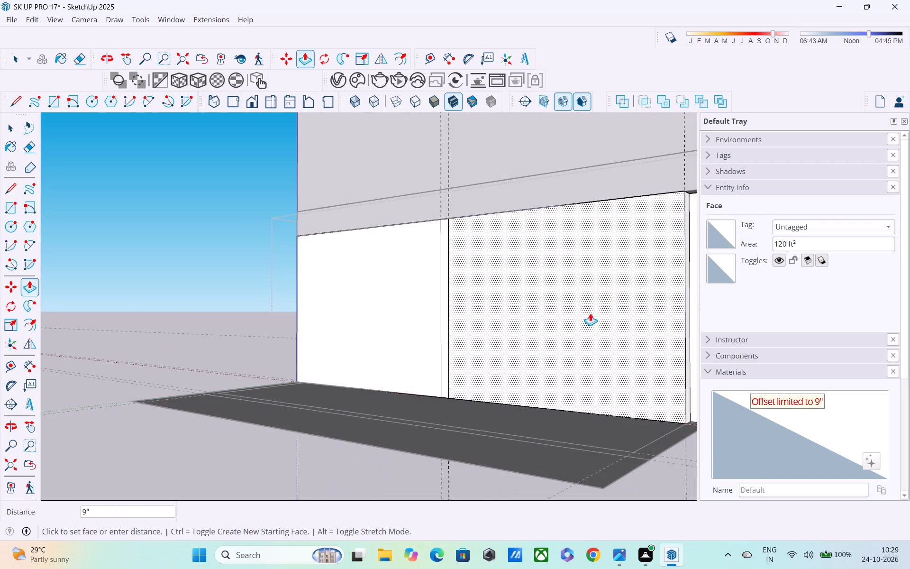
middle_click_drag(643, 263, 704, 211)
middle_click_drag(584, 331, 587, 353)
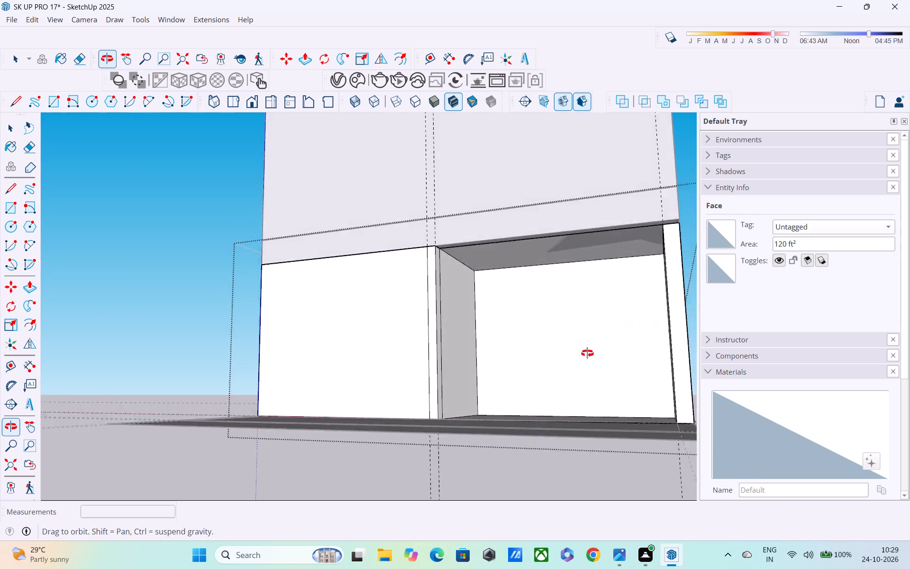
middle_click_drag(587, 353, 615, 393)
scroll(604, 410, "down", 3)
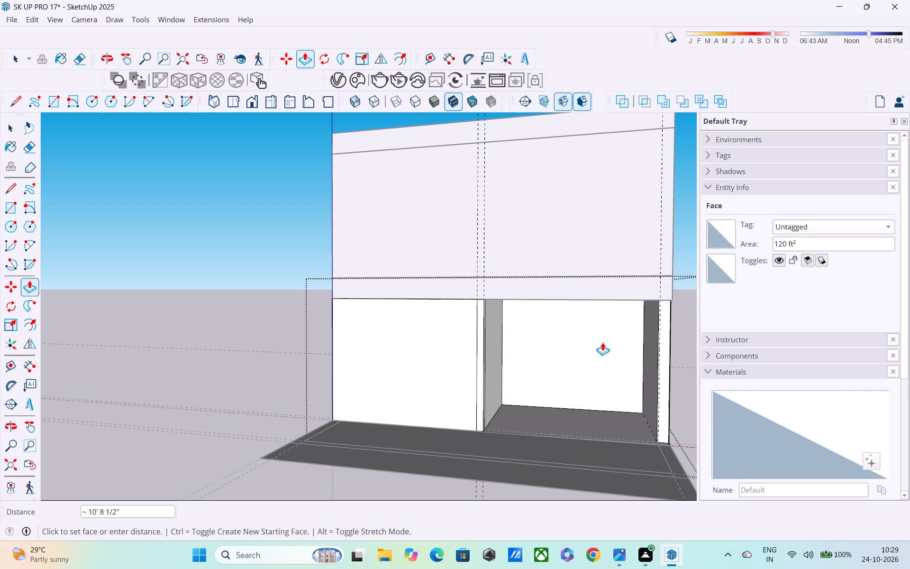
middle_click_drag(602, 342, 559, 358)
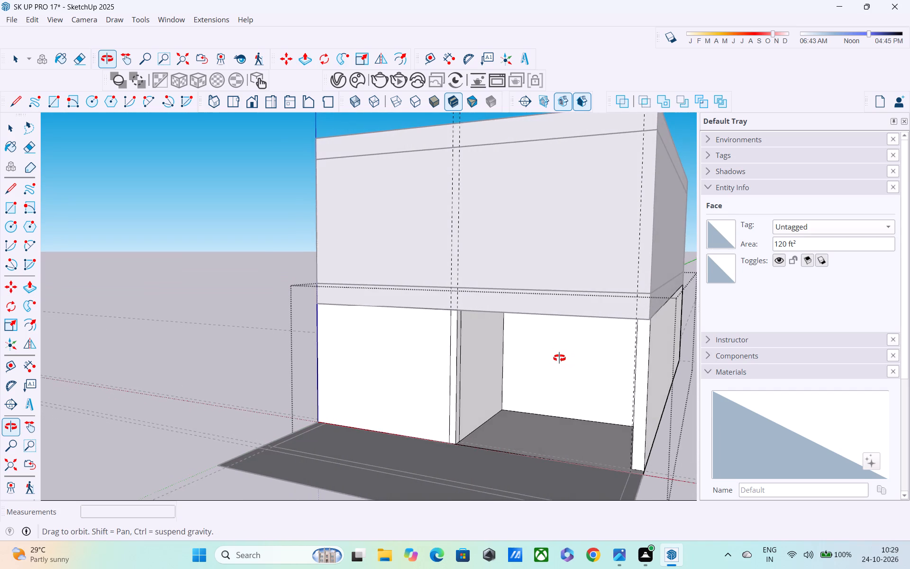
middle_click_drag(559, 358, 591, 343)
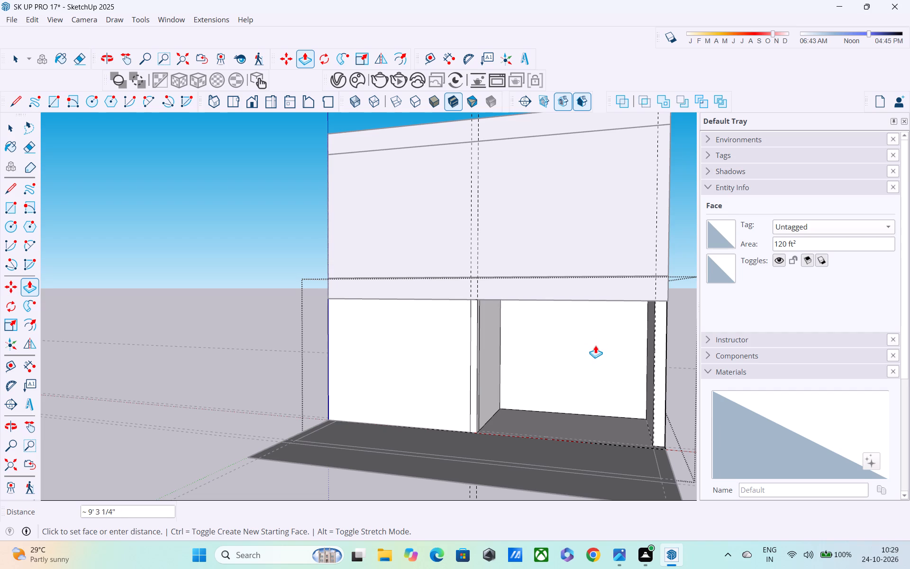
left_click(596, 344)
middle_click_drag(500, 422, 321, 464)
scroll(321, 463, "down", 2)
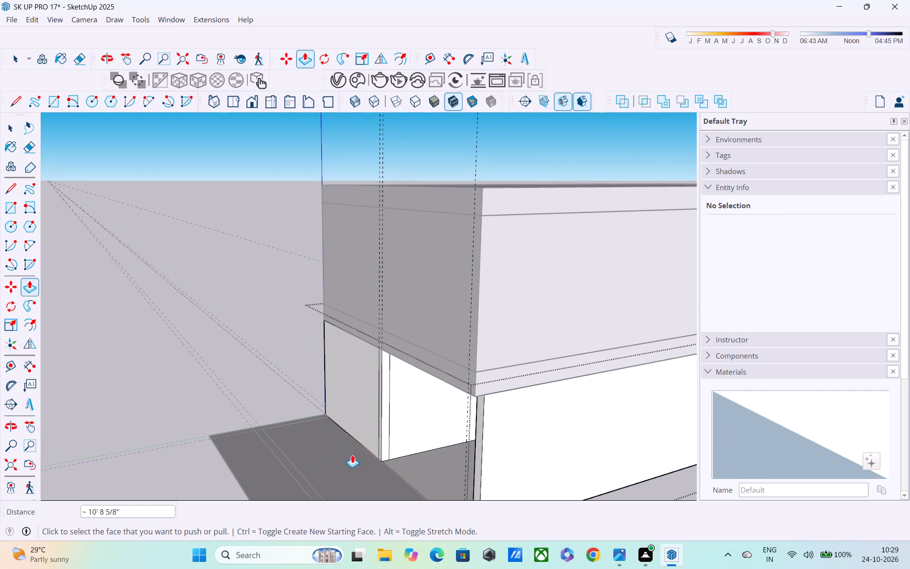
scroll(389, 451, "down", 2)
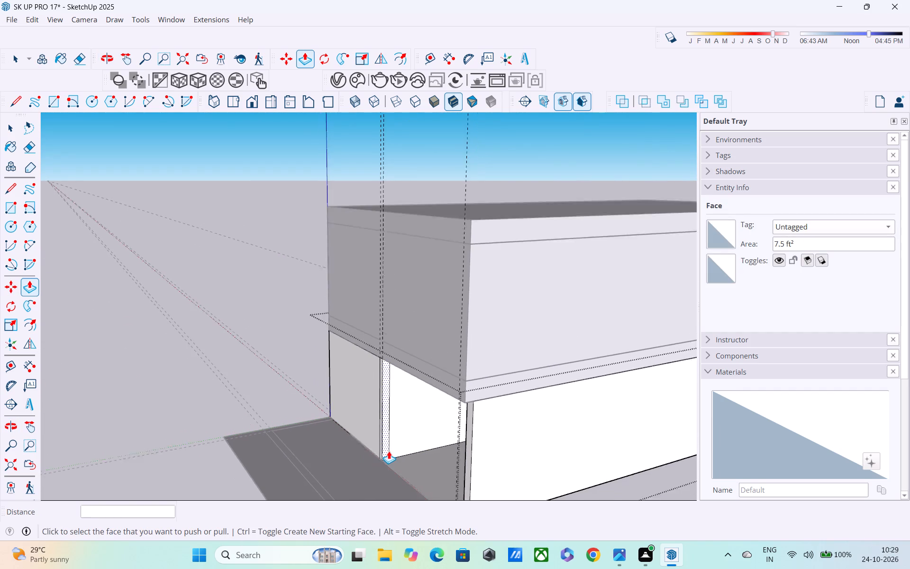
middle_click_drag(388, 448, 532, 395)
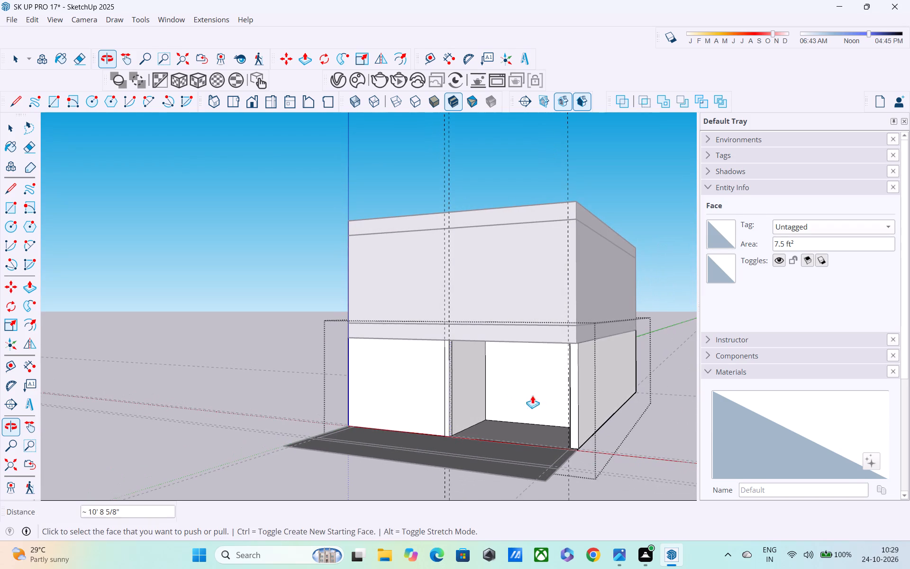
key("space")
left_click(197, 288)
Open the slab band between the two storeys for editing with Push/Pull.
middle_click_drag(625, 320, 692, 319)
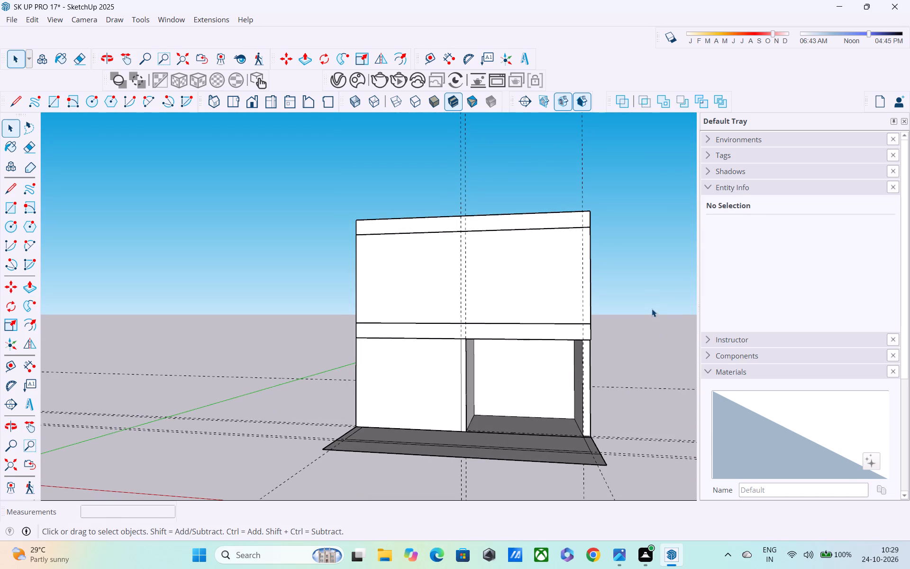
scroll(659, 304, "down", 3)
middle_click_drag(588, 343, 630, 388)
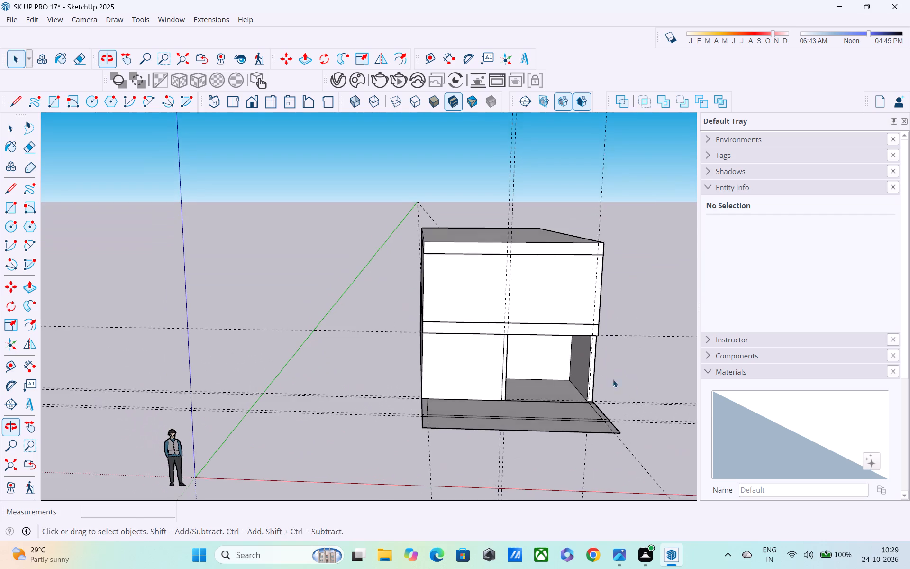
middle_click_drag(602, 369, 554, 420)
middle_click_drag(581, 395, 419, 434, "shift")
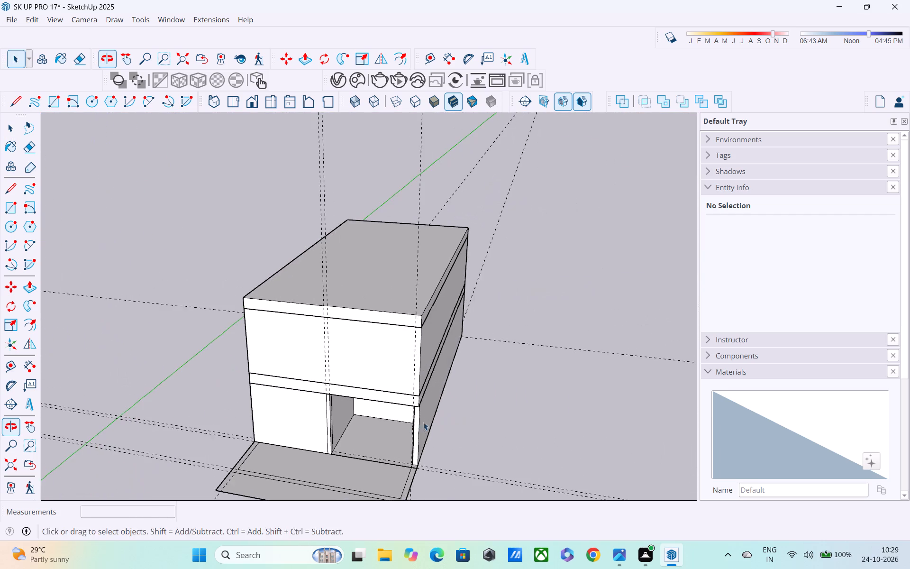
middle_click_drag(424, 422, 507, 355)
scroll(475, 341, "down", 1)
middle_click_drag(473, 344, 435, 372)
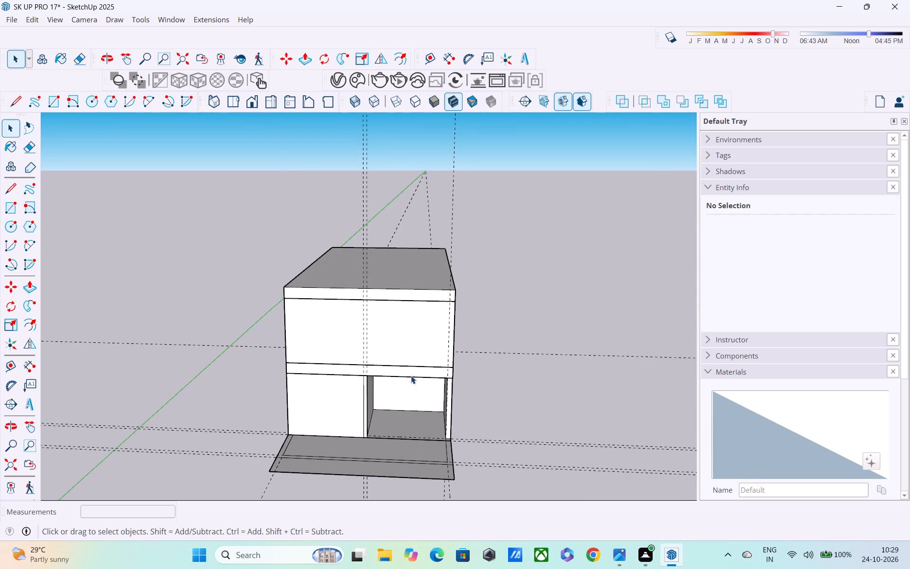
double_click(412, 370)
key("p")
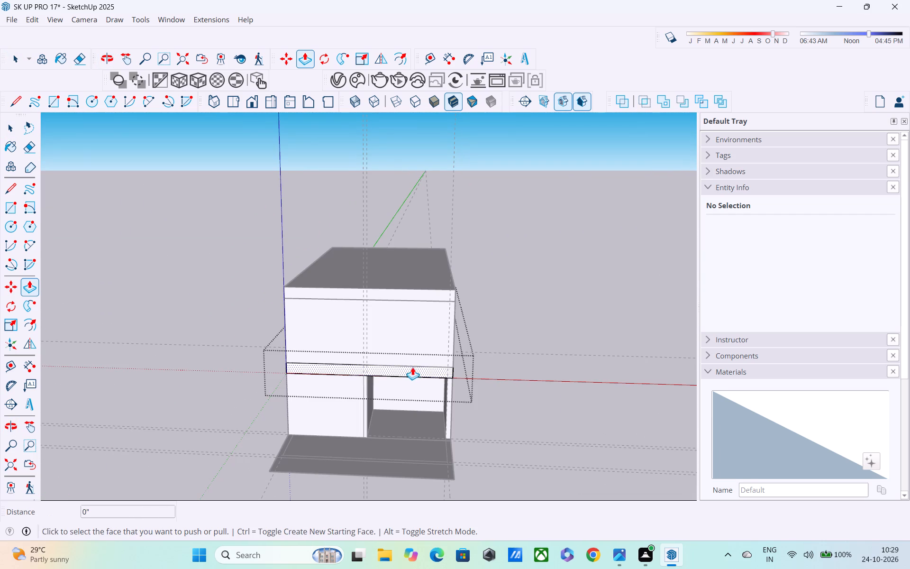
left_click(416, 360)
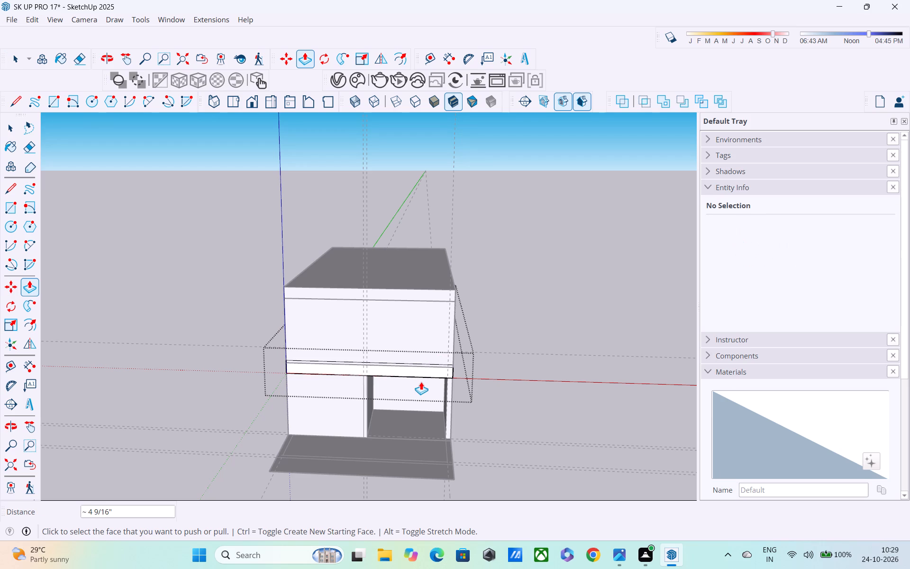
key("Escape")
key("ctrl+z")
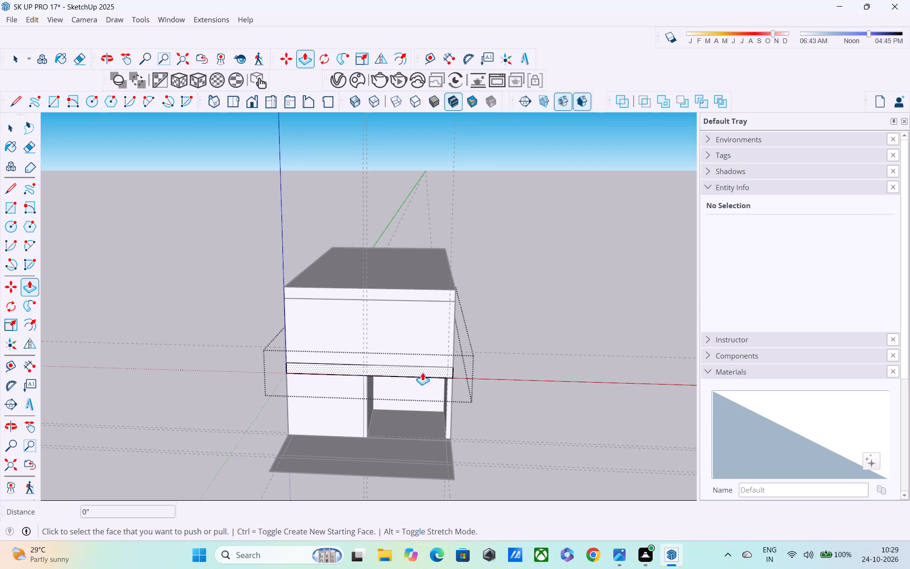
Pull the front face of the slab between the storeys outward 7' and close its group.
left_click(422, 372)
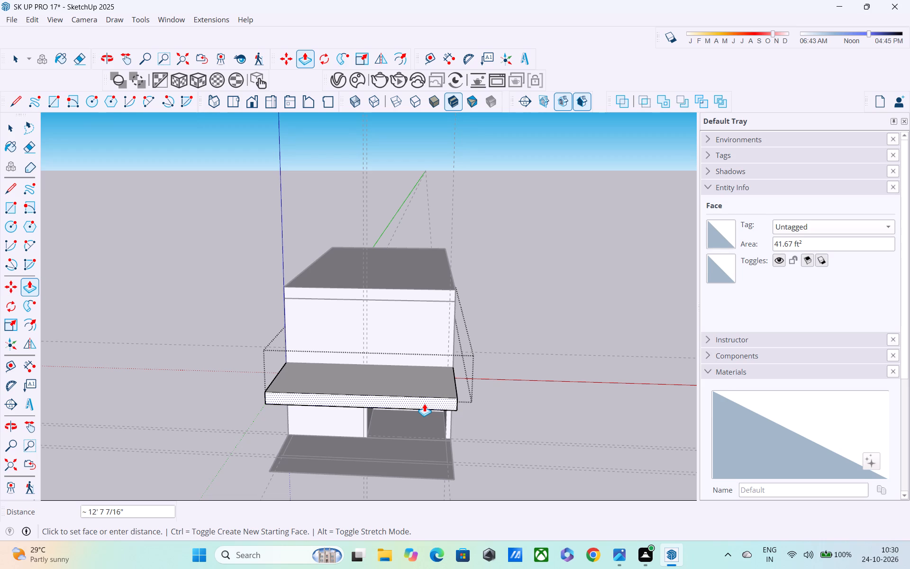
type("7'")
key("Return")
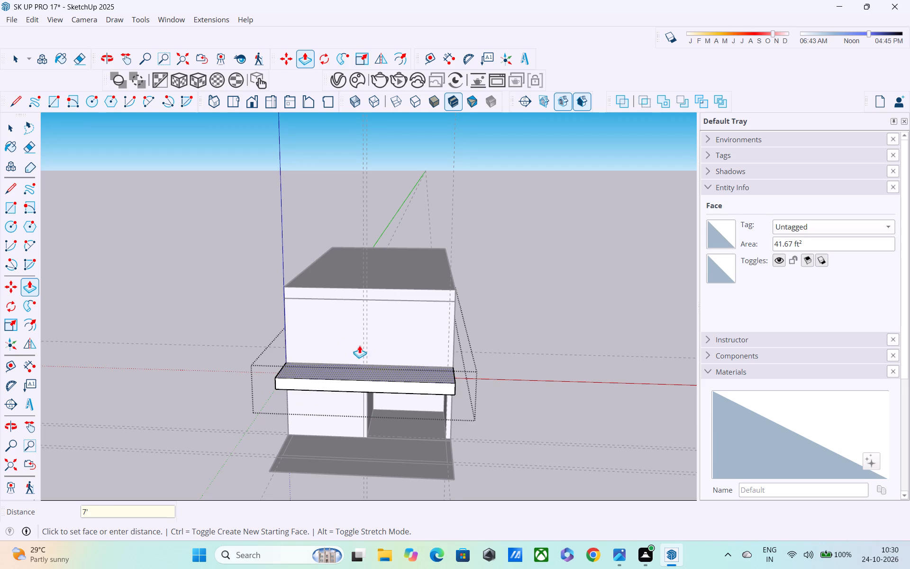
middle_click_drag(360, 346, 360, 416)
scroll(381, 376, "up", 5)
middle_click_drag(384, 369, 376, 333)
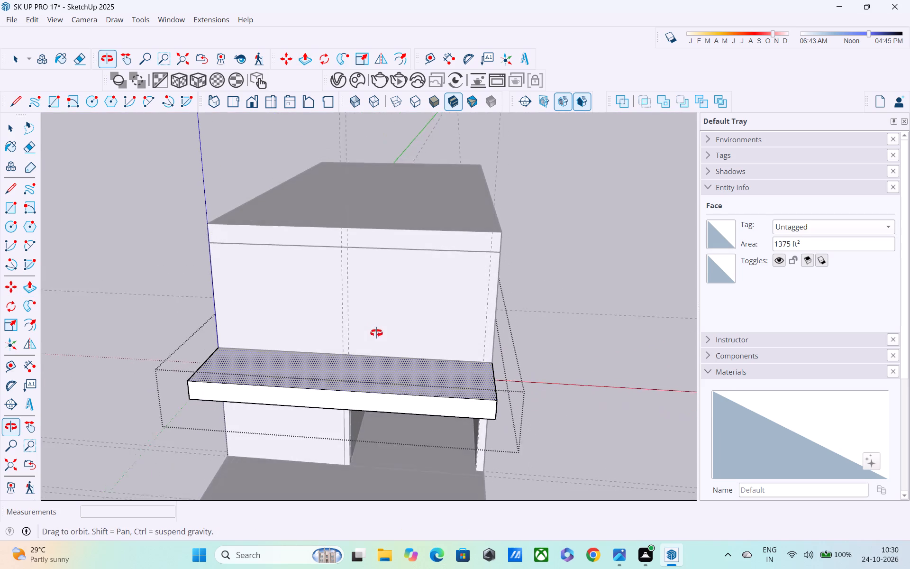
middle_click_drag(376, 333, 377, 336)
key("space")
left_click(553, 222)
Draw two 10' vertical edges on the upper storey's front face along the two closely spaced guides.
middle_click_drag(506, 312, 490, 234)
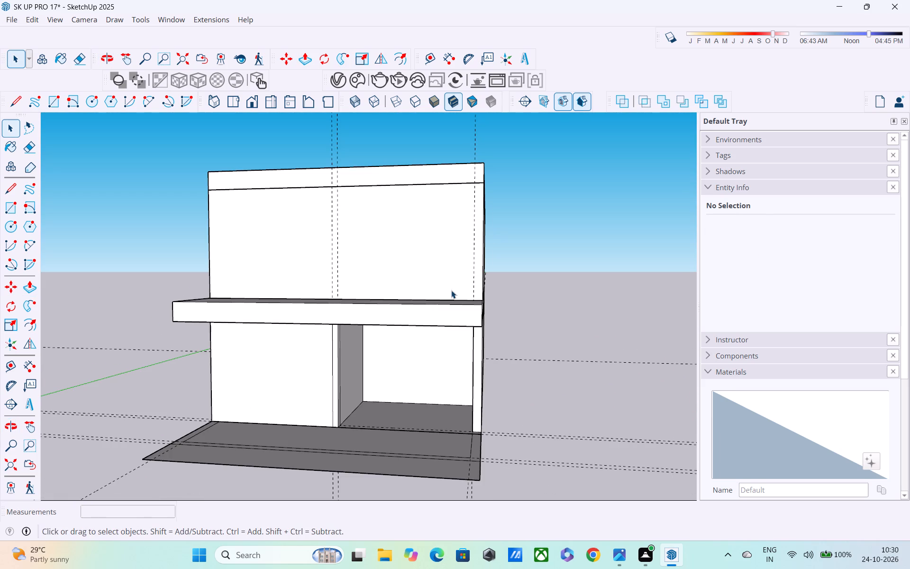
double_click(461, 256)
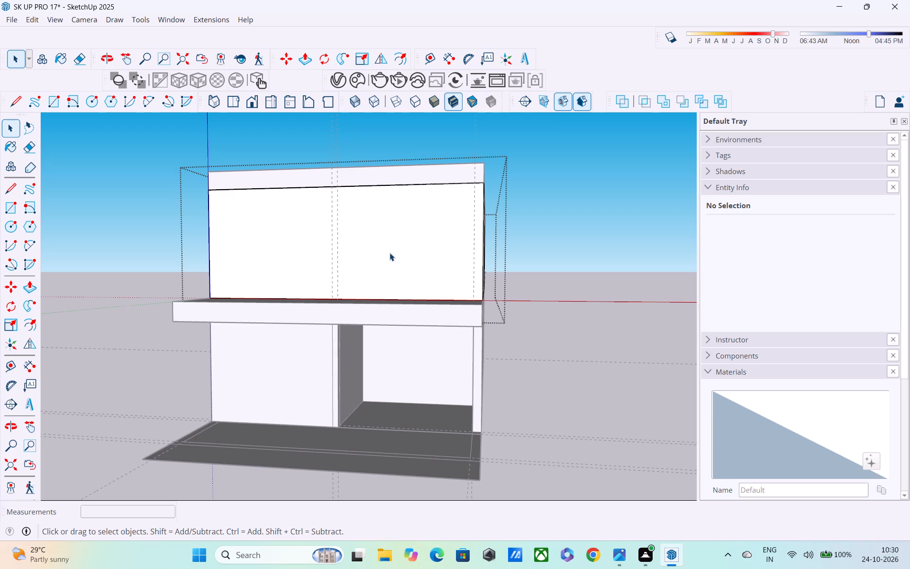
key("l")
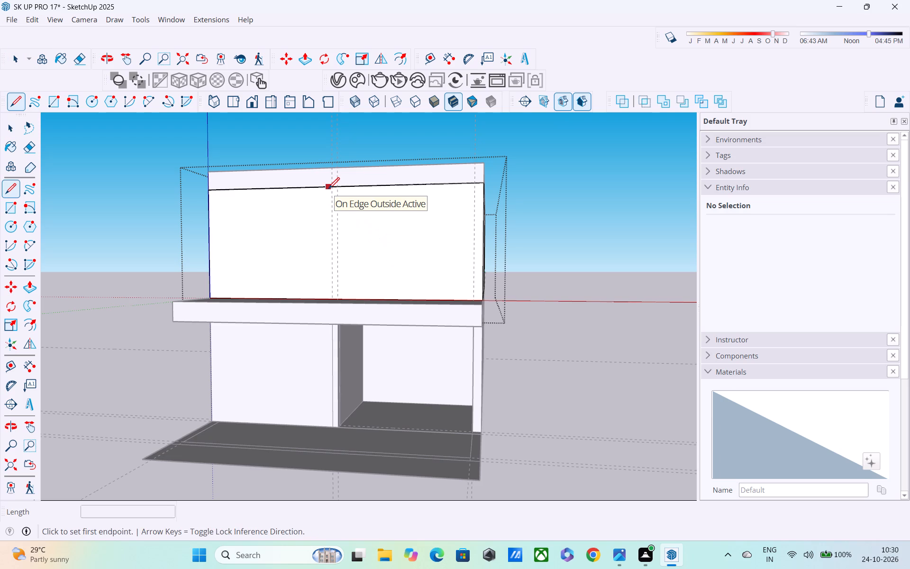
scroll(334, 201, "up", 4)
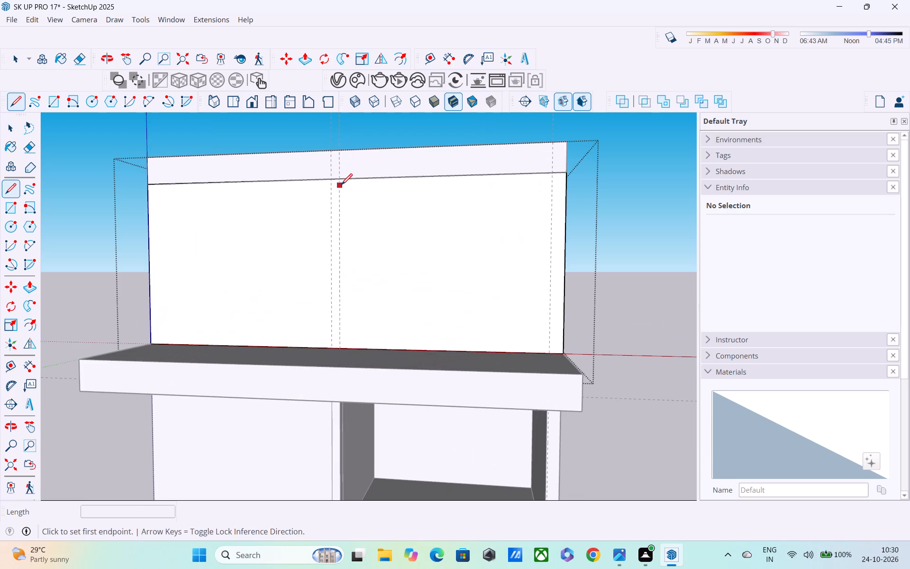
left_click(333, 181)
middle_click_drag(333, 360, 346, 507)
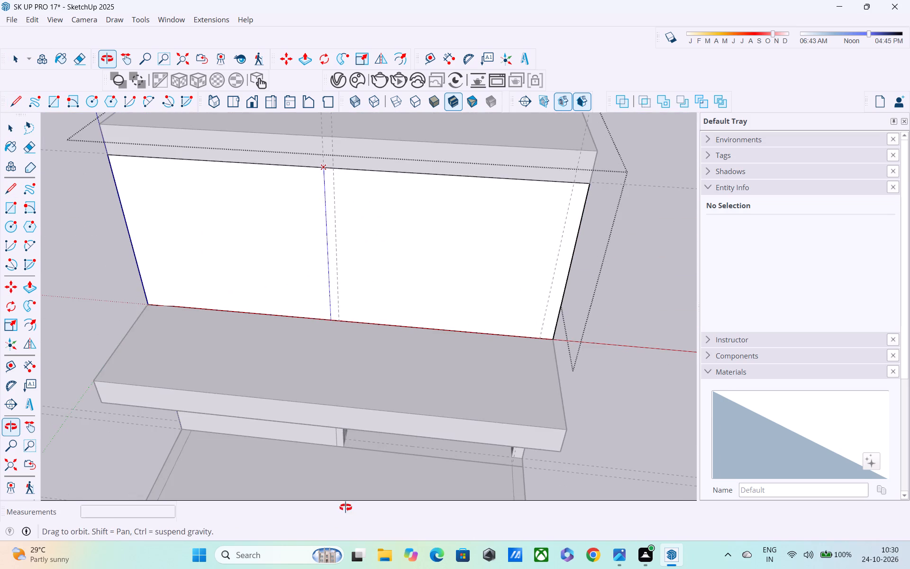
middle_click_drag(346, 507, 346, 507)
left_click(334, 320)
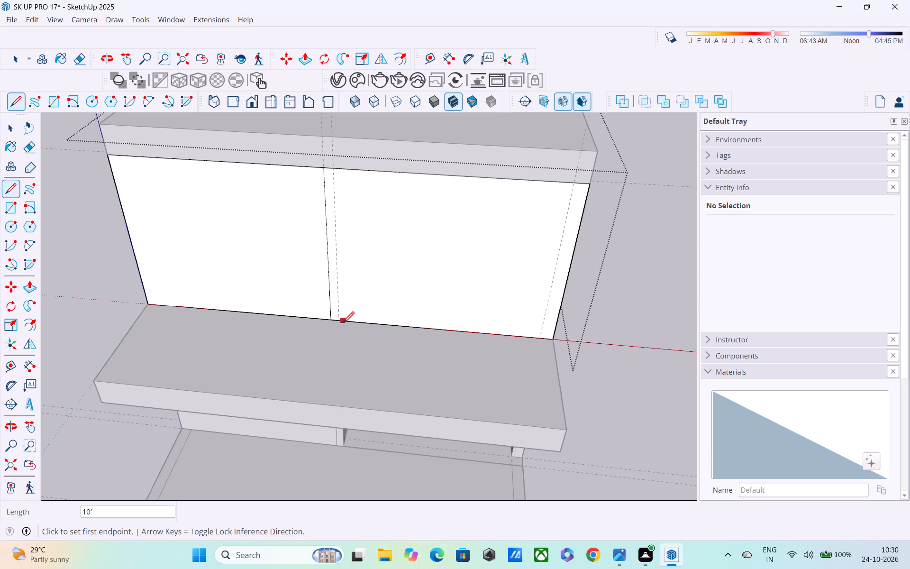
scroll(338, 318, "up", 8)
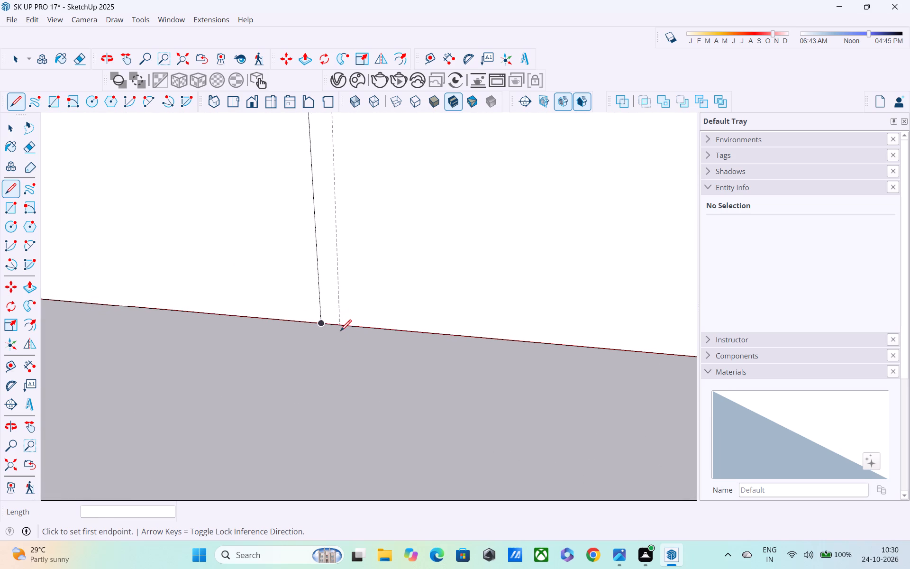
left_click(340, 325)
middle_click_drag(340, 233, 350, 516)
scroll(347, 415, "down", 3)
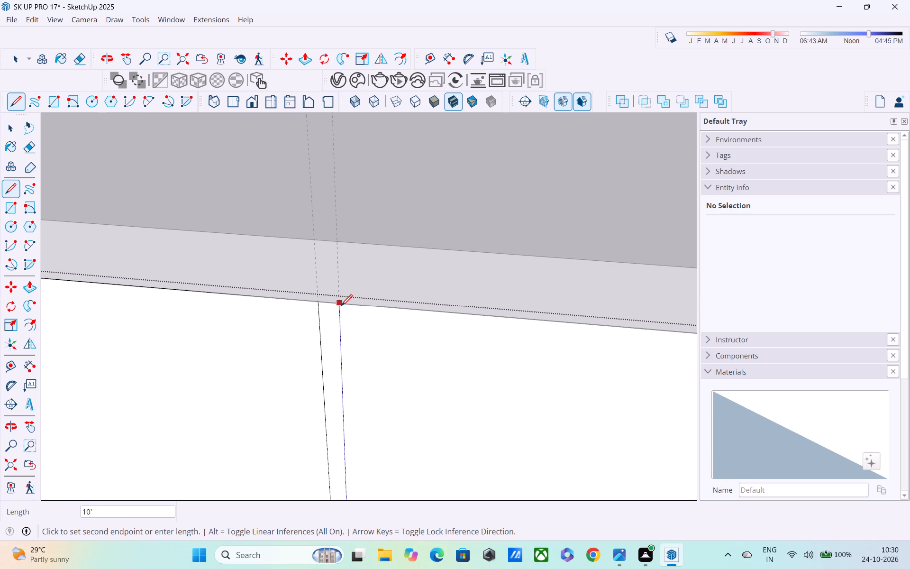
left_click(341, 307)
middle_click_drag(341, 355, 323, 220)
scroll(323, 222, "down", 3)
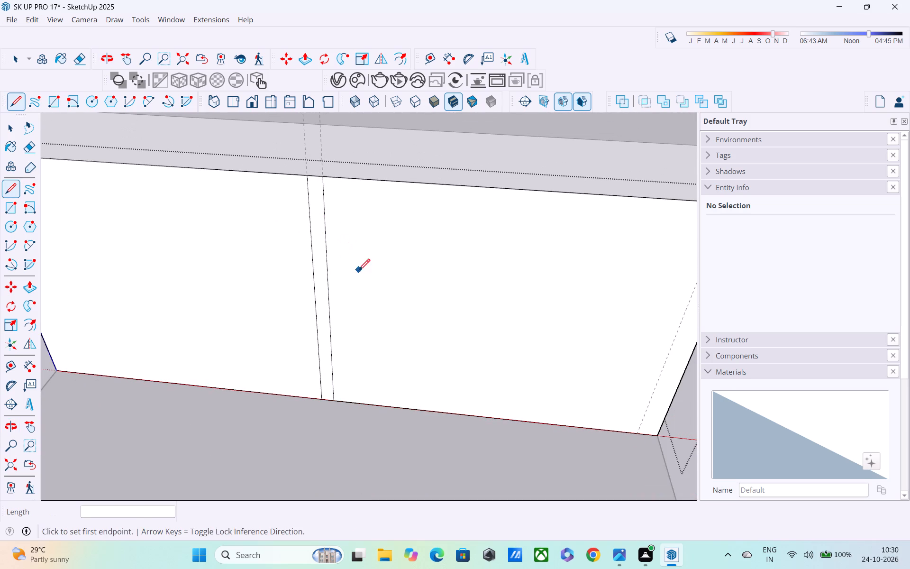
key("space")
Pull the upper storey's front panel above the recessed opening outward 3'.
key("p")
left_click(393, 298)
middle_click_drag(395, 343, 392, 240)
scroll(392, 240, "down", 3)
middle_click_drag(398, 286, 569, 300)
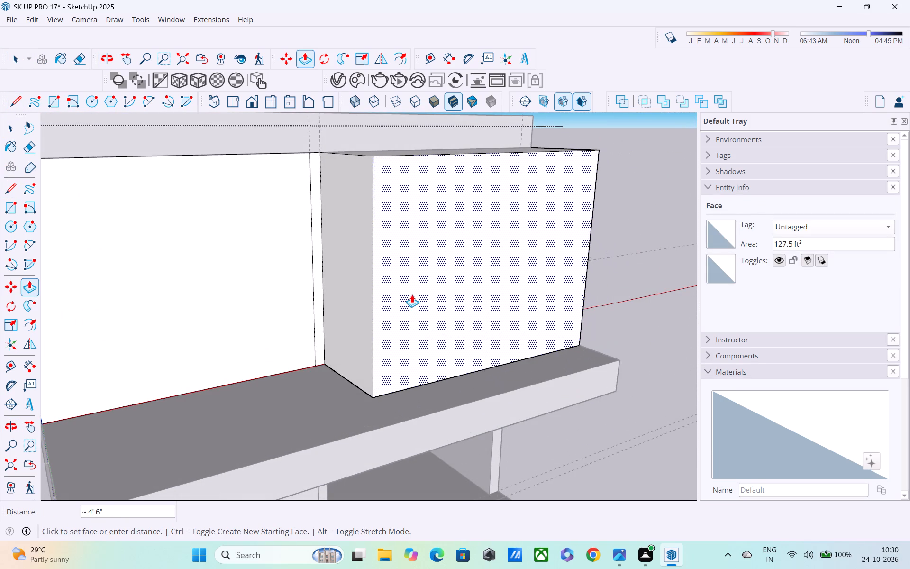
type("3'")
key("Return")
Open the roof slab group and pull its front face outward 7' with Push/Pull, matching the slab band below.
scroll(414, 211, "down", 2)
middle_click_drag(420, 238, 370, 247)
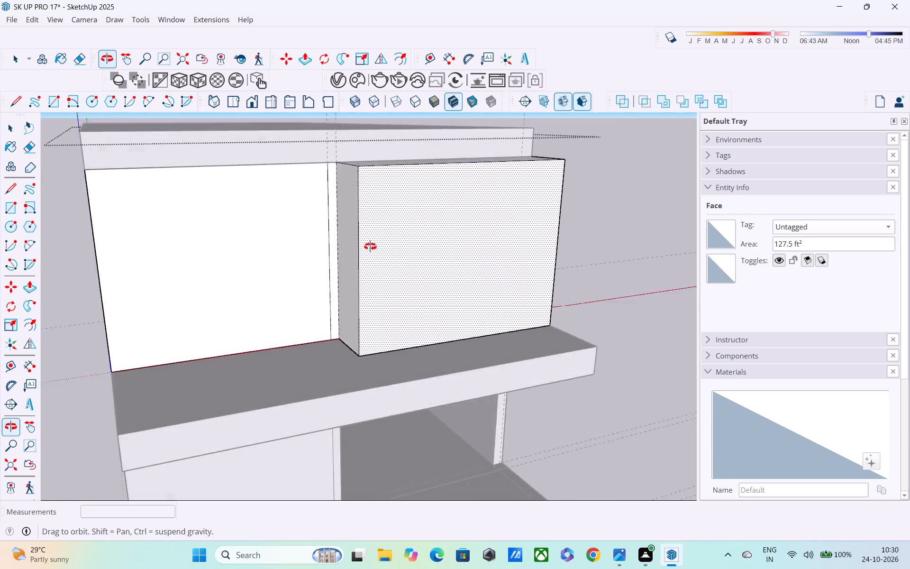
middle_click_drag(370, 247, 413, 238)
scroll(403, 251, "down", 1)
middle_click_drag(405, 258, 420, 236)
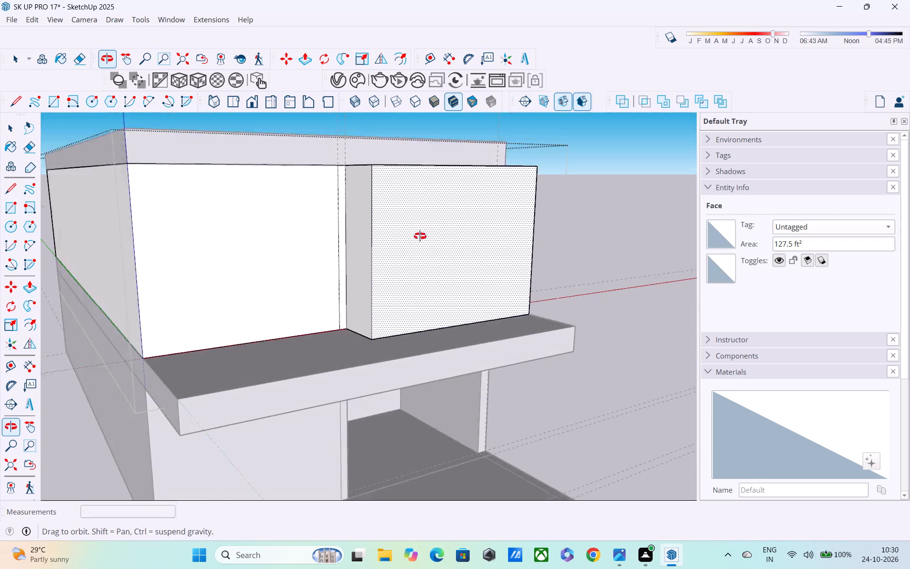
middle_click_drag(420, 236, 398, 267)
scroll(395, 252, "down", 3)
middle_click_drag(398, 257, 279, 297)
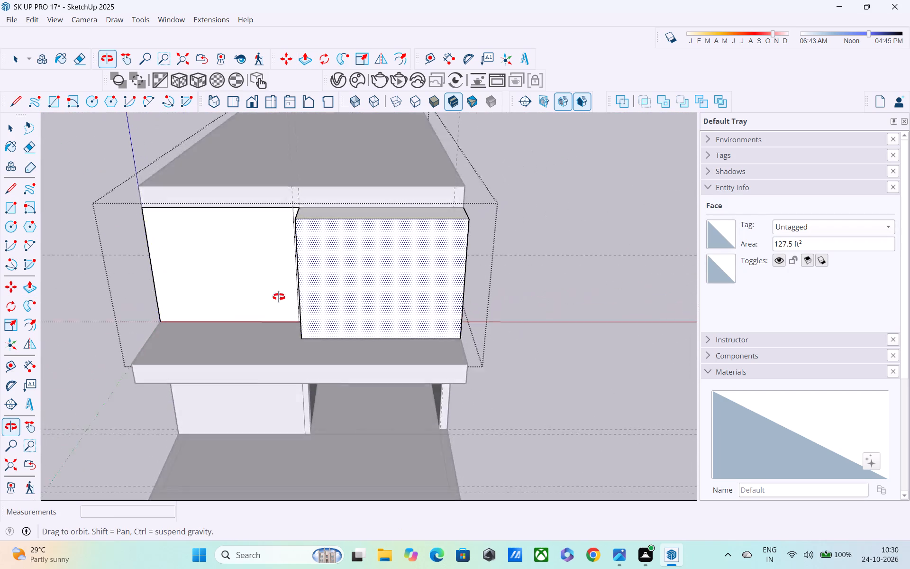
middle_click_drag(279, 297, 132, 313)
middle_click_drag(249, 268, 276, 299)
key("space")
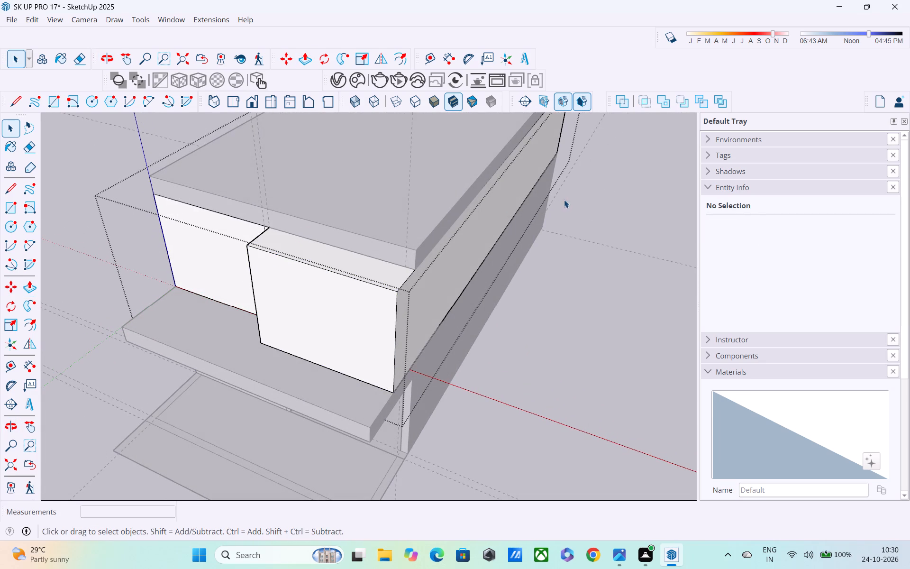
double_click(385, 251)
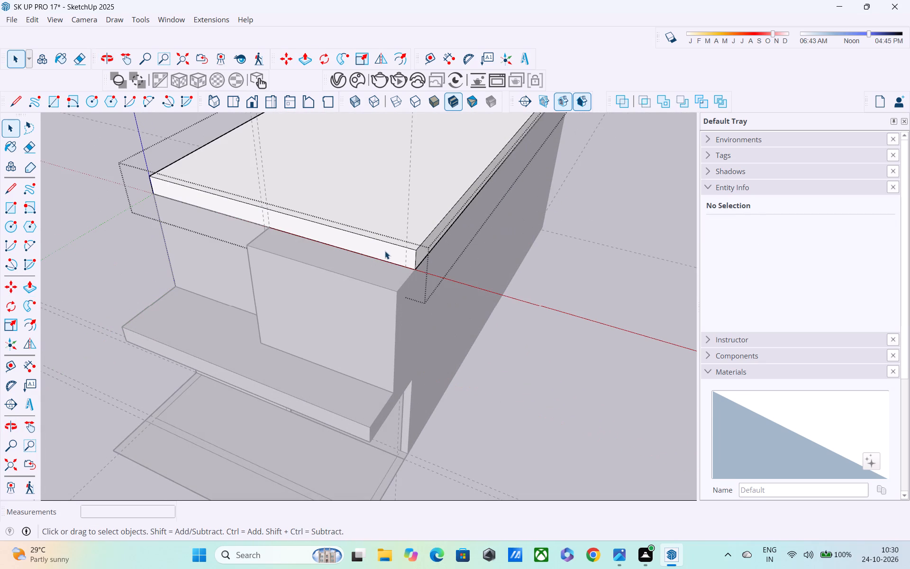
key("p")
left_click(372, 242)
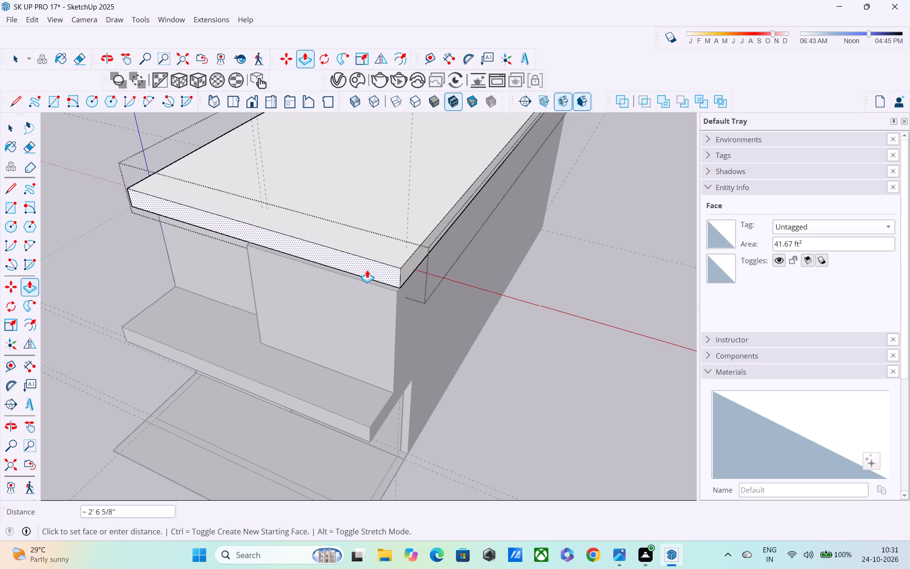
middle_click_drag(362, 286, 385, 209)
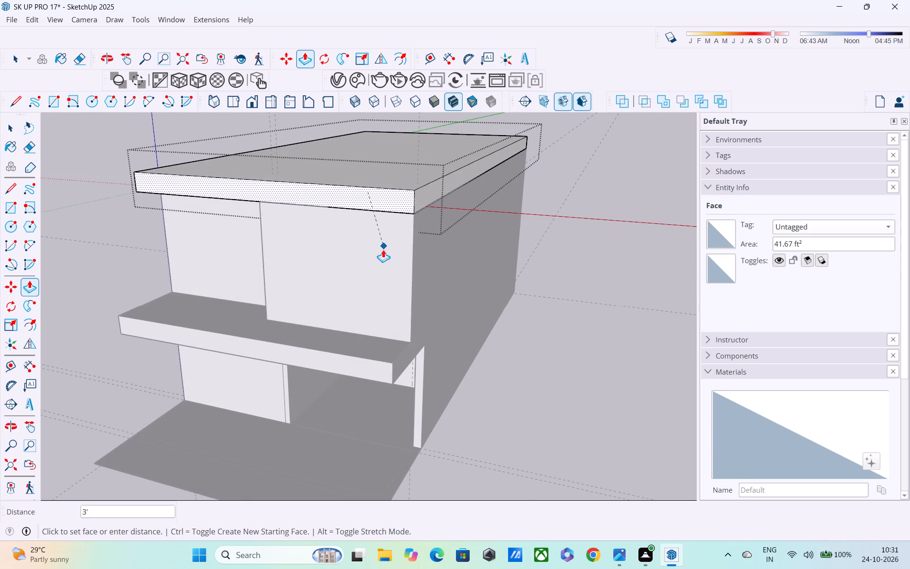
left_click(355, 360)
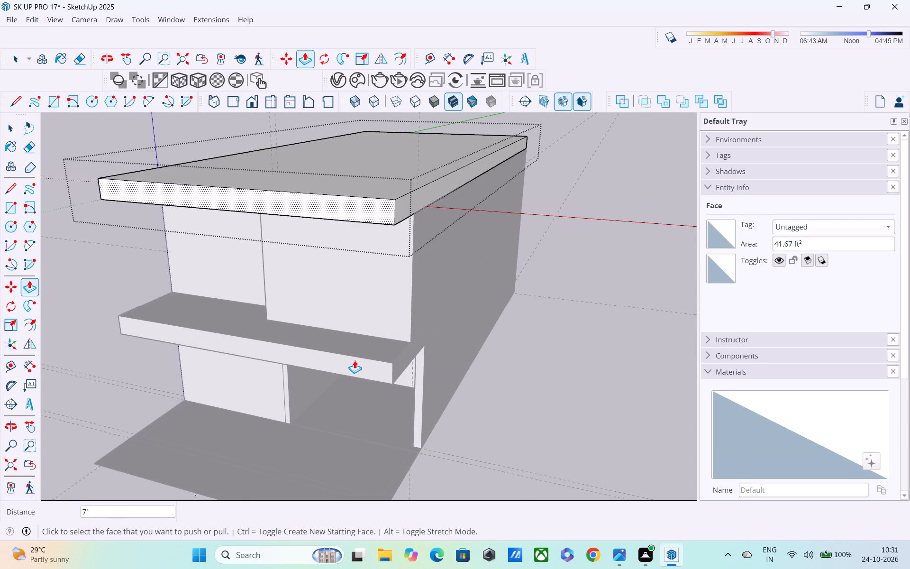
Examine the roof and mid-level slab overhangs from the front and sides, and close the roof slab's group.
middle_click_drag(356, 348, 455, 269)
scroll(457, 269, "down", 5)
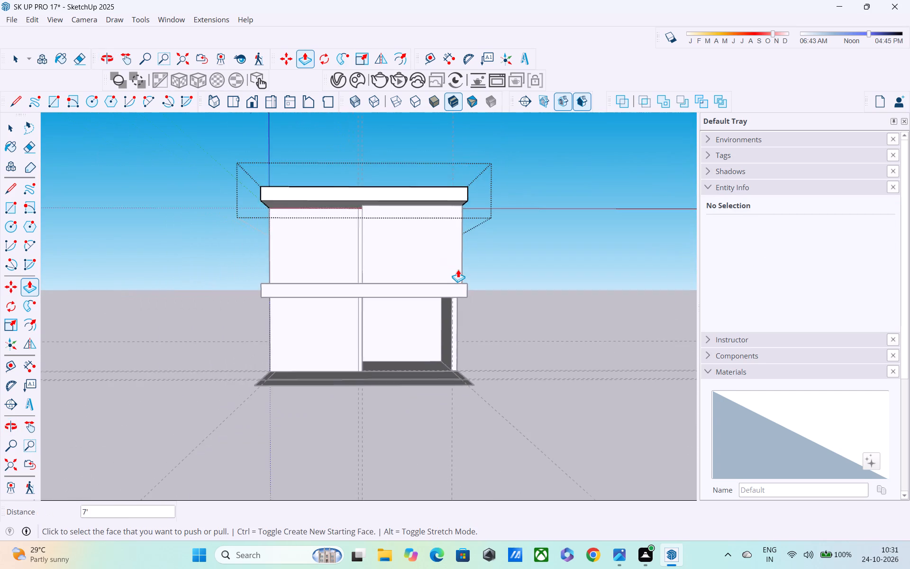
middle_click_drag(458, 269, 283, 323)
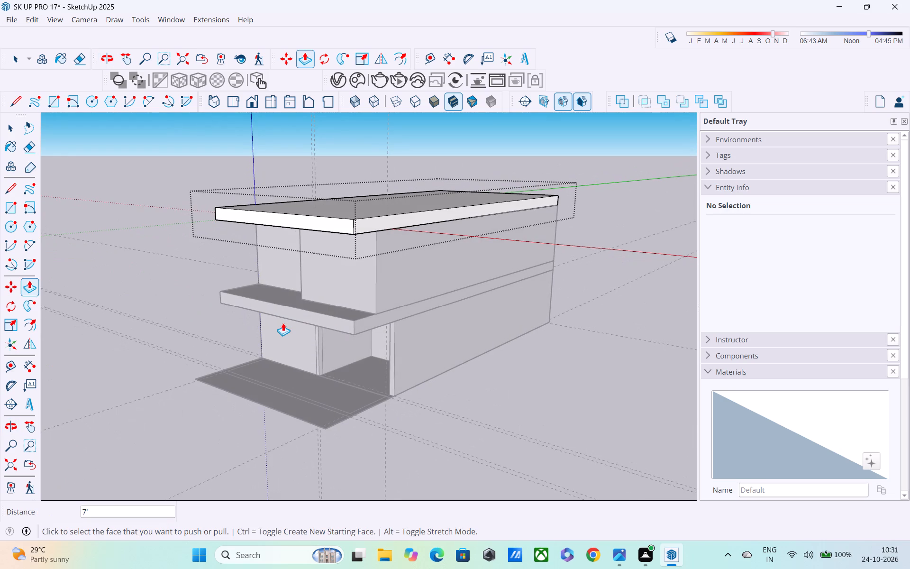
middle_click_drag(289, 314, 329, 311)
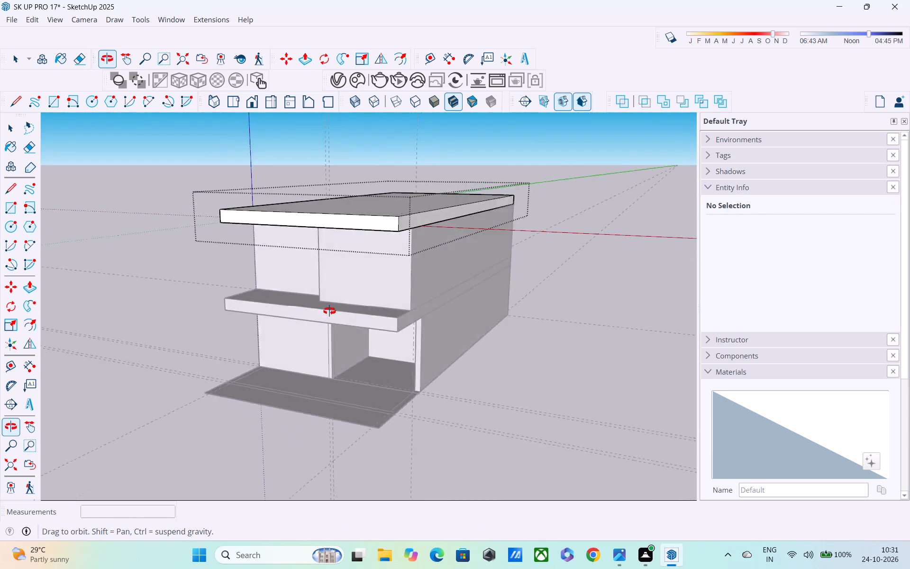
middle_click_drag(329, 311, 395, 306)
scroll(389, 291, "down", 4)
middle_click_drag(391, 309, 506, 251)
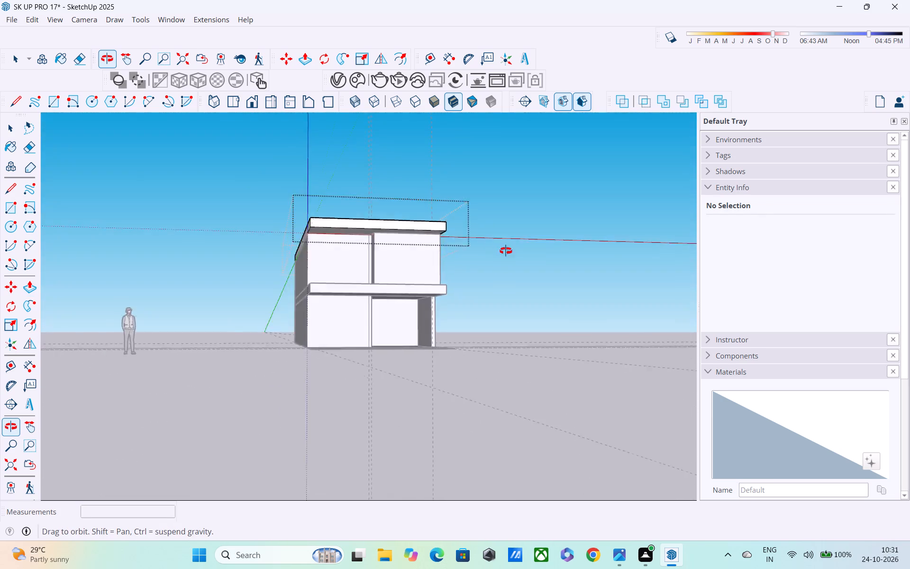
middle_click_drag(506, 251, 581, 309)
middle_click_drag(383, 304, 259, 344)
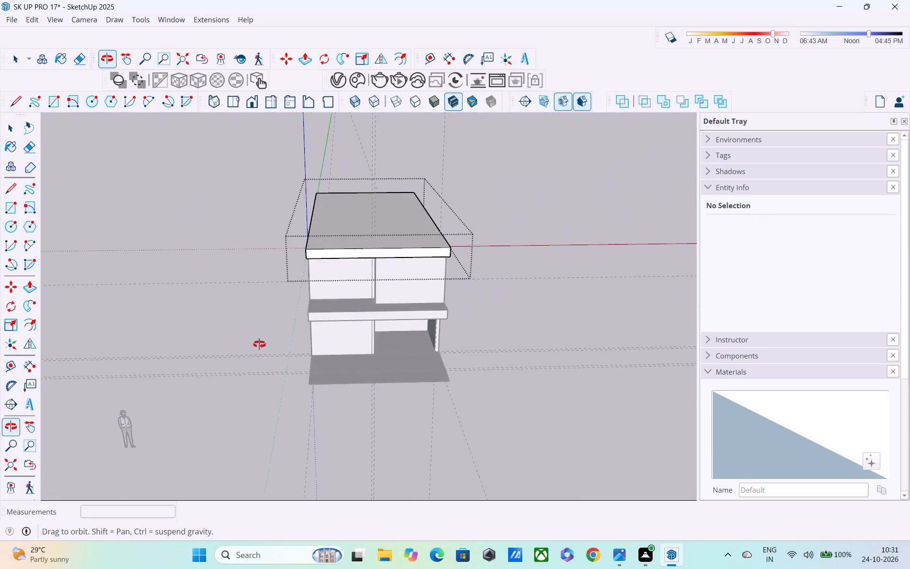
middle_click_drag(259, 344, 229, 344)
middle_click_drag(315, 322, 300, 267)
key("space")
left_click(164, 263)
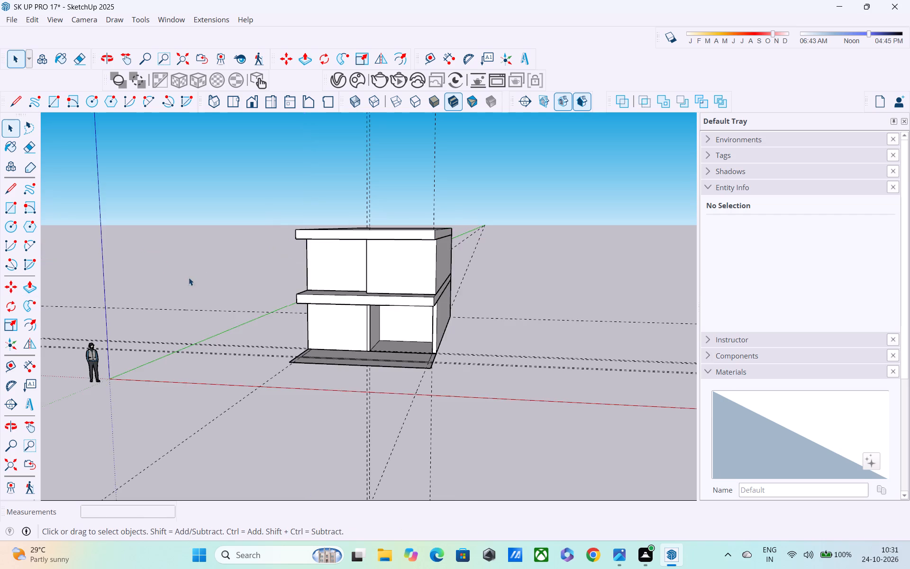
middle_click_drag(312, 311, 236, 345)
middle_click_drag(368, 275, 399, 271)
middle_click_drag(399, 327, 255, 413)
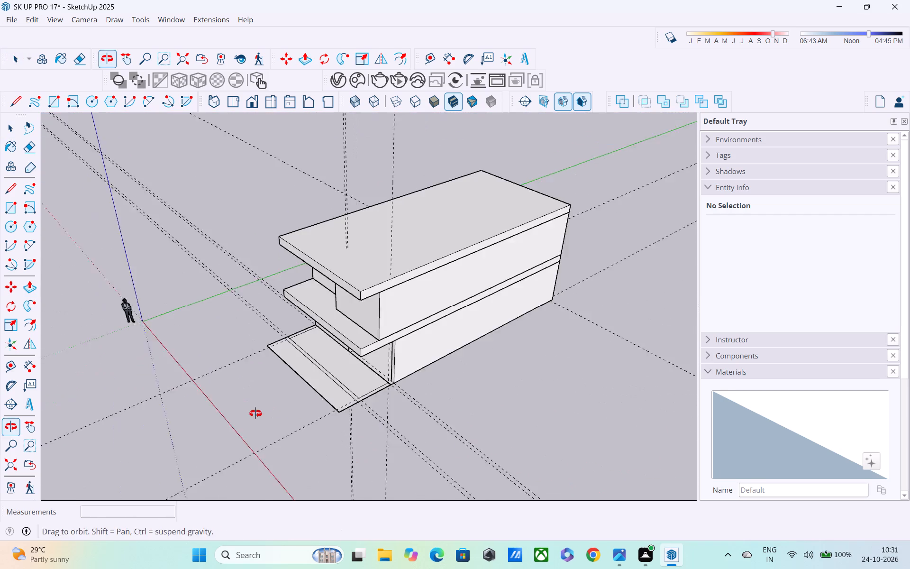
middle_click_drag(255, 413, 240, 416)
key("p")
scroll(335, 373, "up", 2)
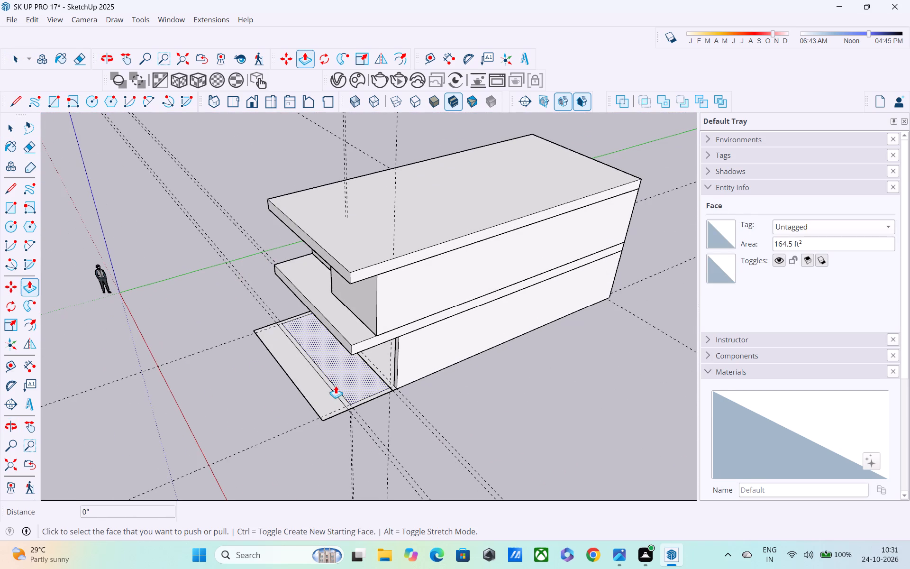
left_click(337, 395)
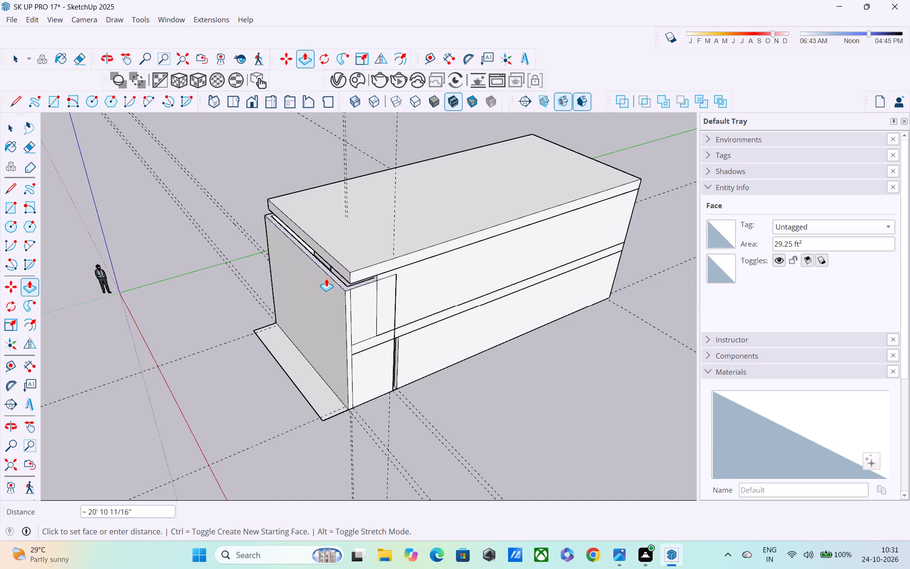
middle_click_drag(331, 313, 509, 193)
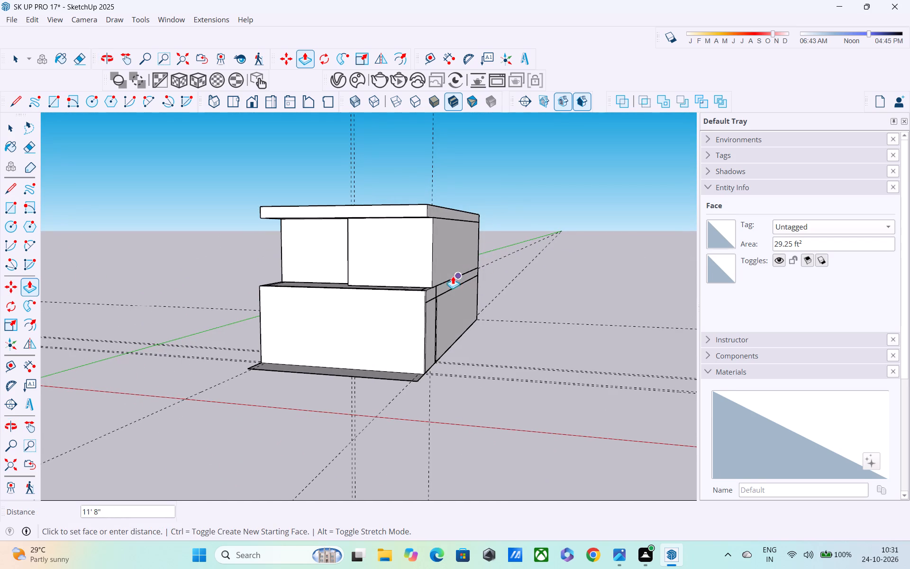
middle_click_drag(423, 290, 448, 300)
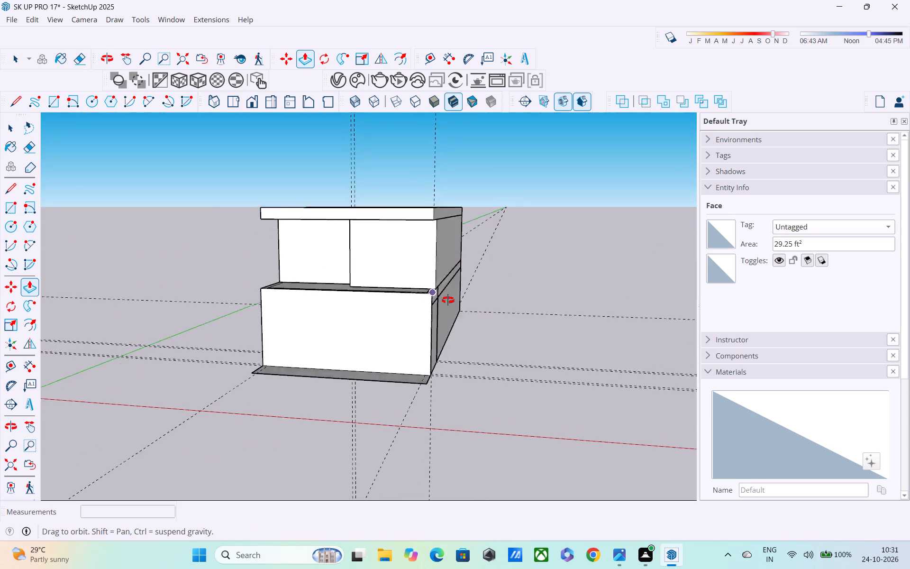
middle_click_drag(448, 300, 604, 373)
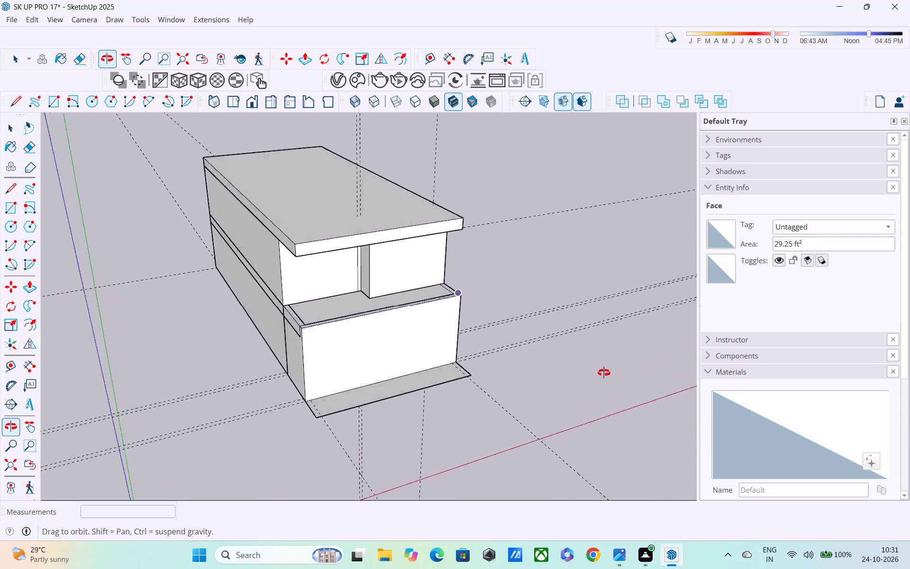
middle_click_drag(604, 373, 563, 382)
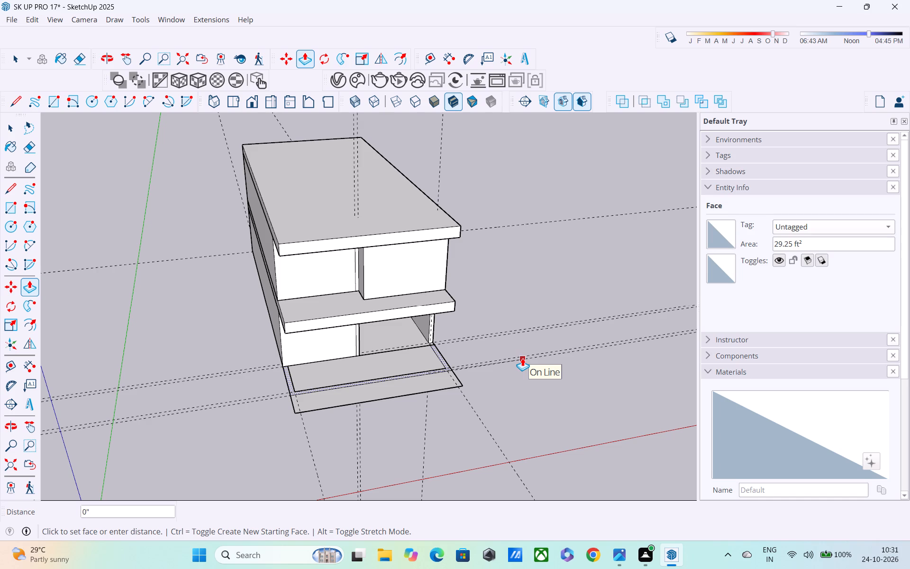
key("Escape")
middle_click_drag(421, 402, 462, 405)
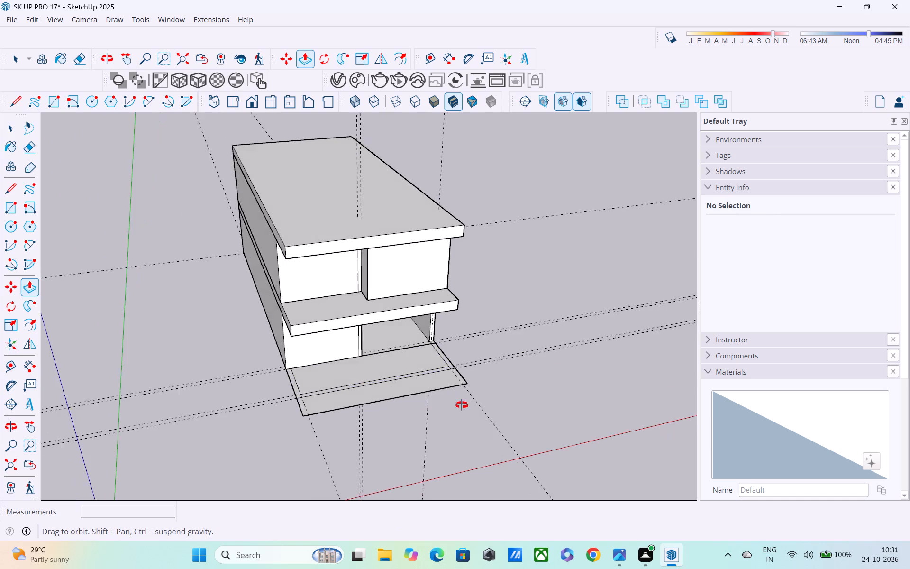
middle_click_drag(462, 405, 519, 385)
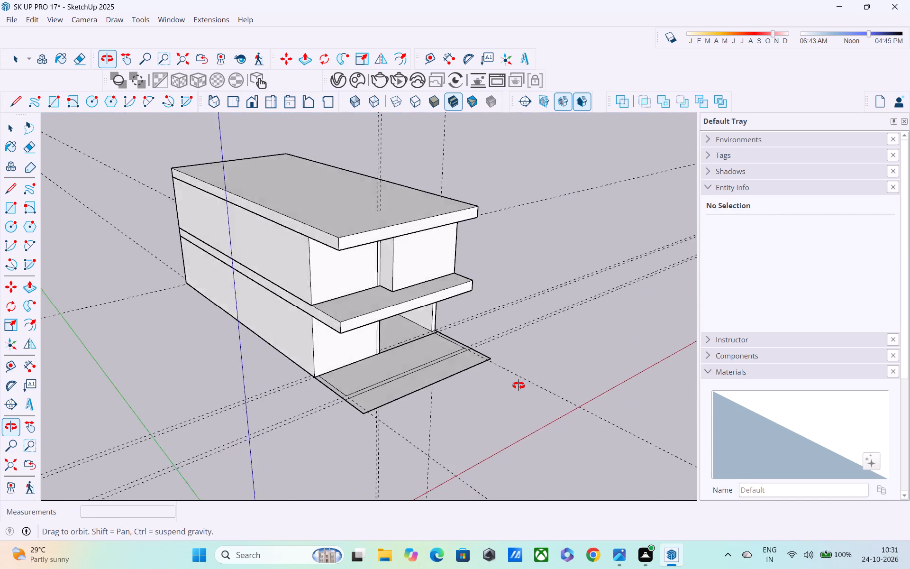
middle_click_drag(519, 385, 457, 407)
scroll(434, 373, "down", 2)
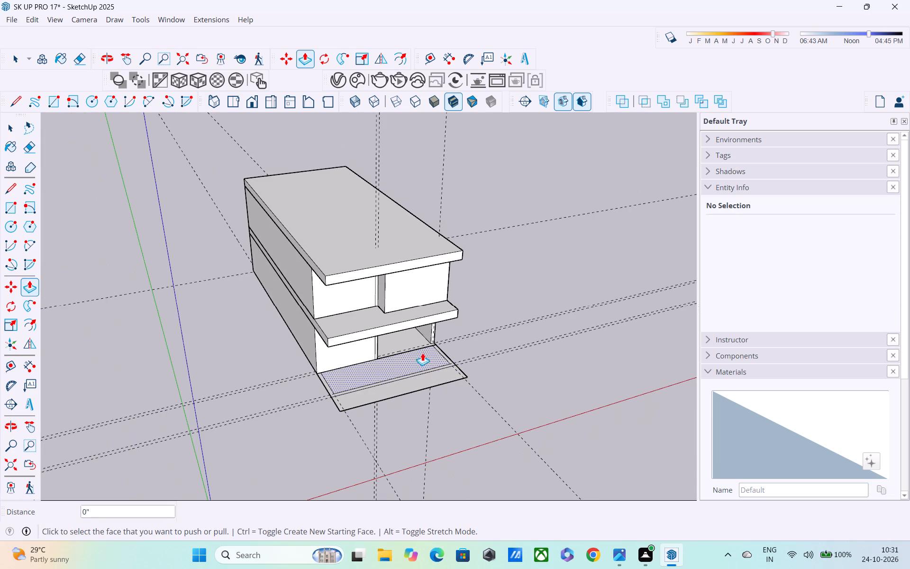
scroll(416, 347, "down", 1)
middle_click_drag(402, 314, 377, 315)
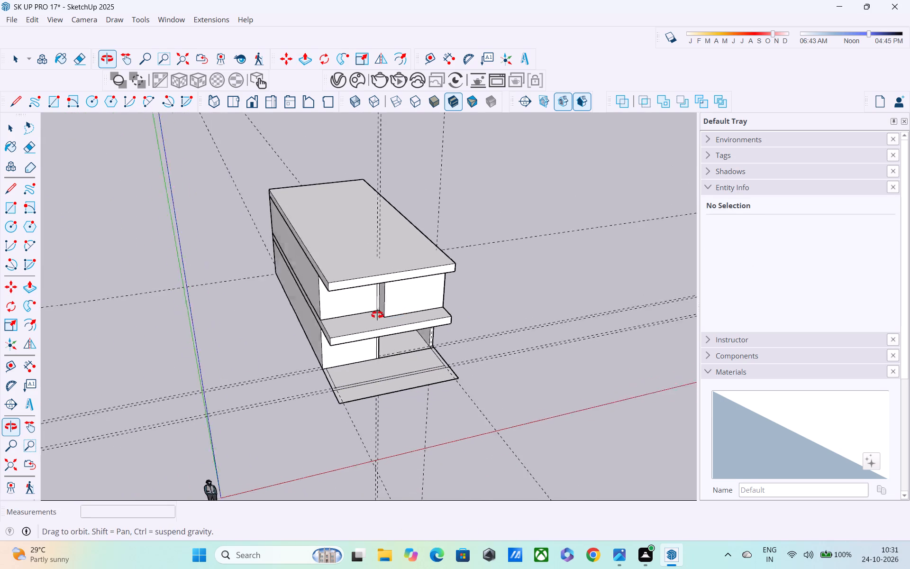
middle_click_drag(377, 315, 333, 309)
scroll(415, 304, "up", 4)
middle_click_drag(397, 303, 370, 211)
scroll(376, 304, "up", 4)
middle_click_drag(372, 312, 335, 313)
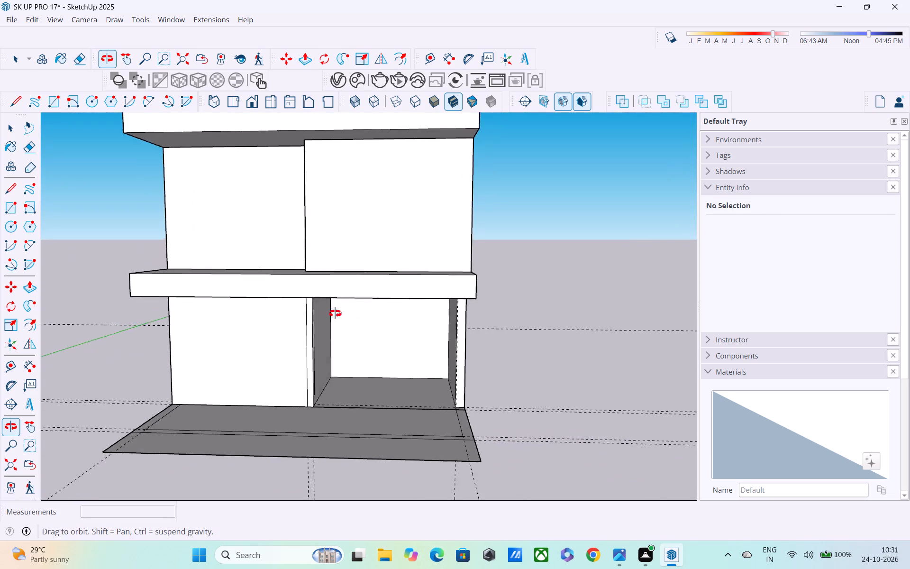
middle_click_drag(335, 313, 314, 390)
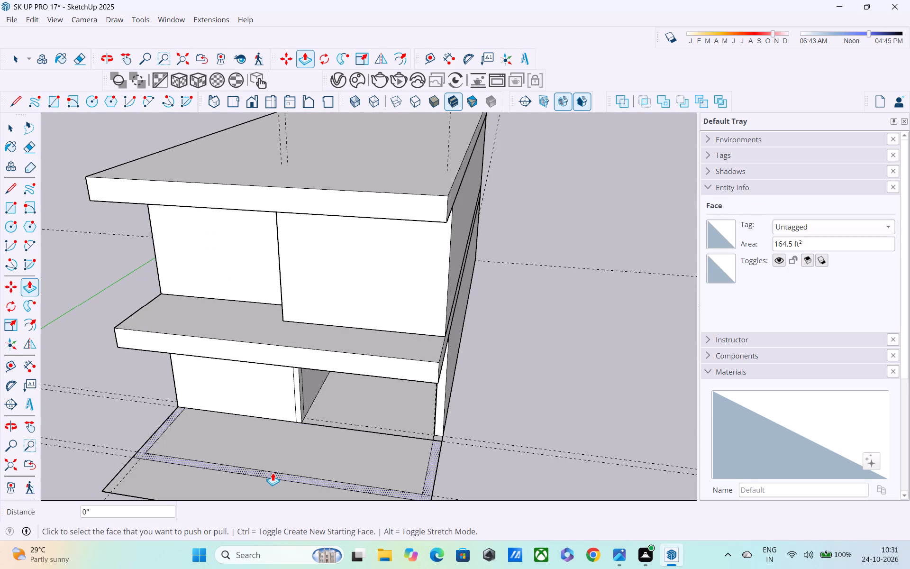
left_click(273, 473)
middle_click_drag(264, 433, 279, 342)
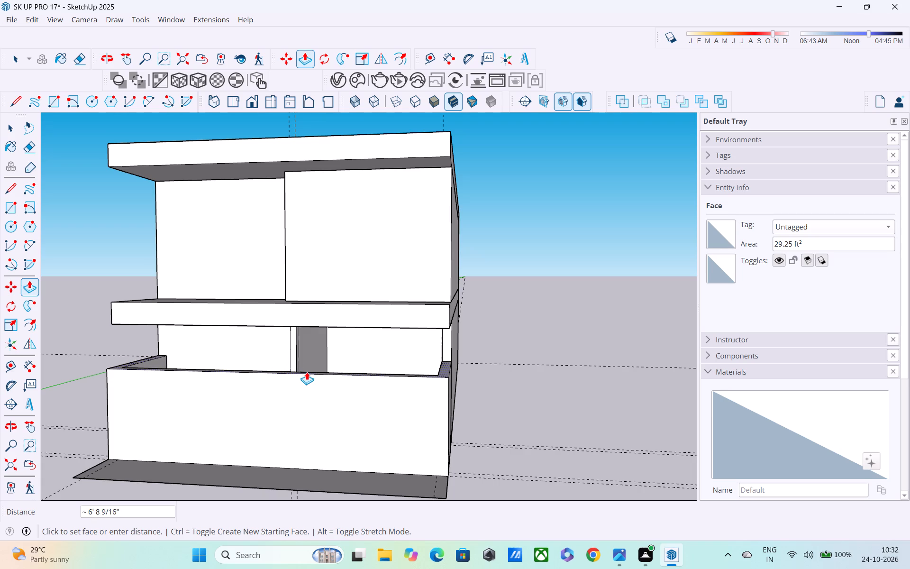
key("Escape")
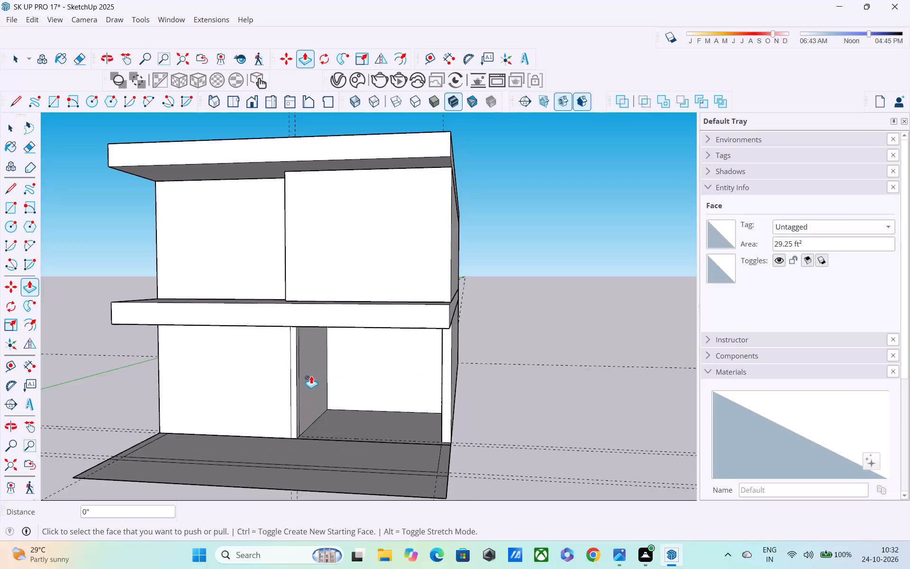
Examine the front facade, the slab overhangs and the narrow boundary strip on the ground from several angles.
middle_click_drag(315, 382, 320, 347)
middle_click_drag(318, 357, 322, 278, "shift")
scroll(329, 298, "down", 1)
middle_click_drag(330, 301, 316, 407)
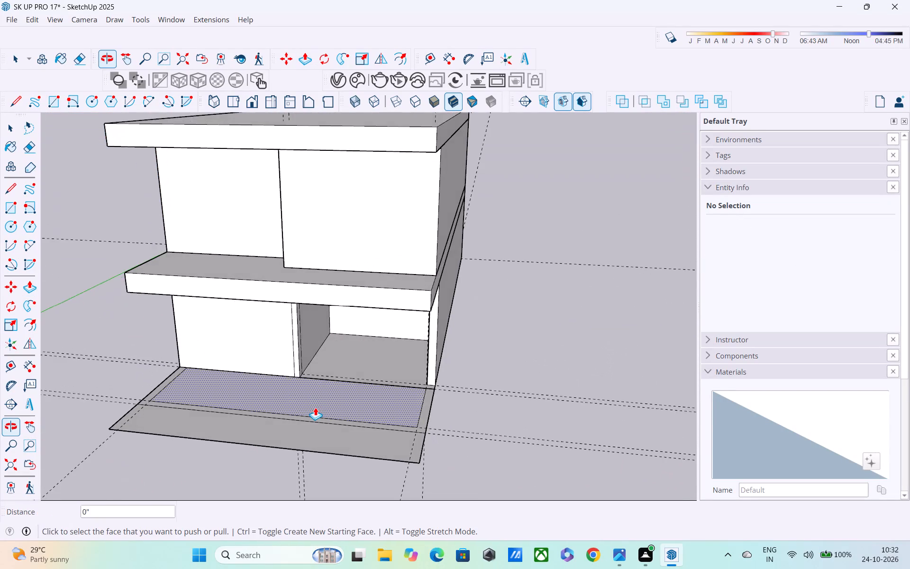
scroll(315, 407, "up", 2)
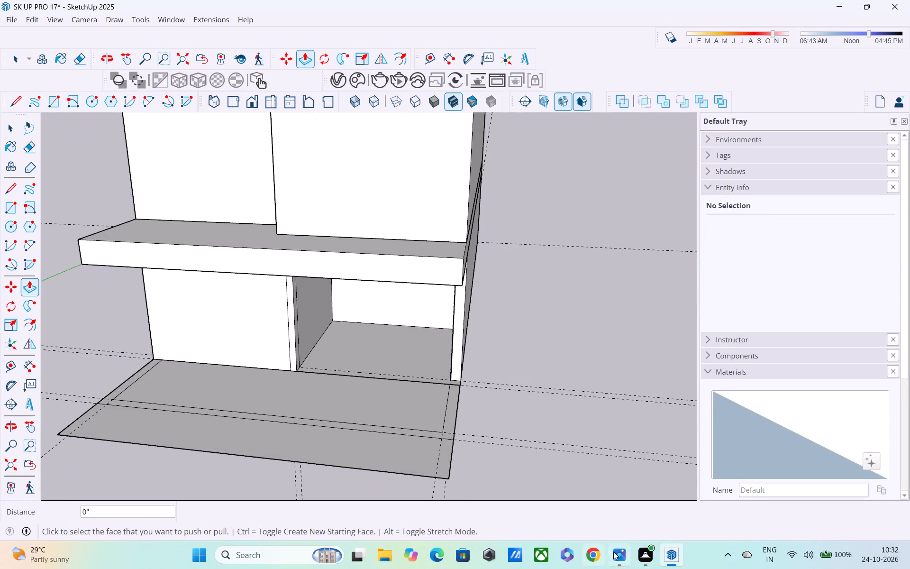
scroll(636, 553, "up", 1)
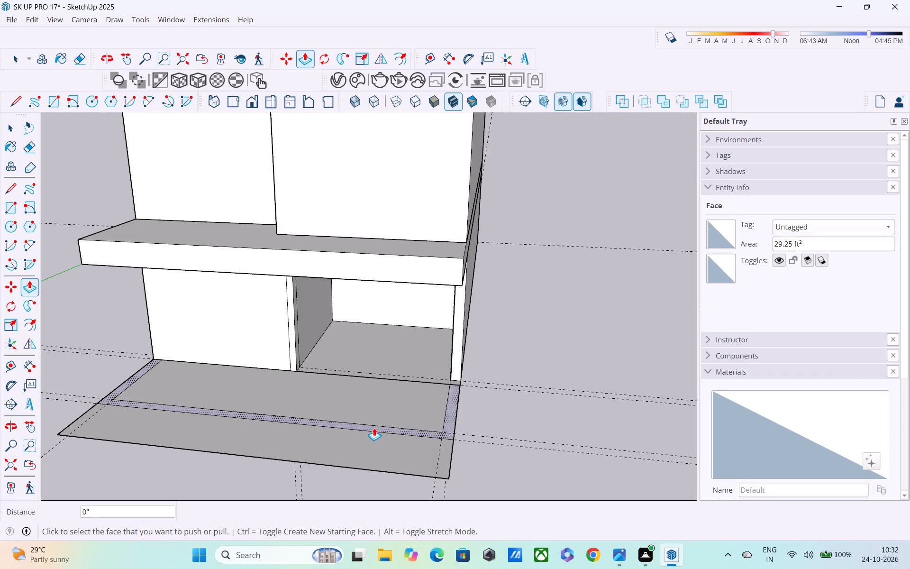
scroll(371, 410, "down", 2)
middle_click_drag(373, 404, 364, 452, "shift")
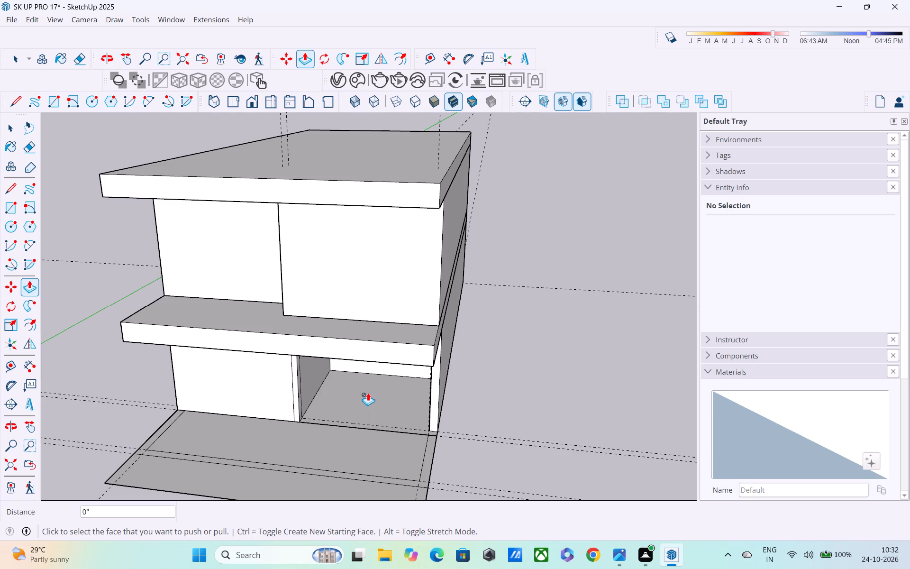
middle_click_drag(368, 386, 189, 473)
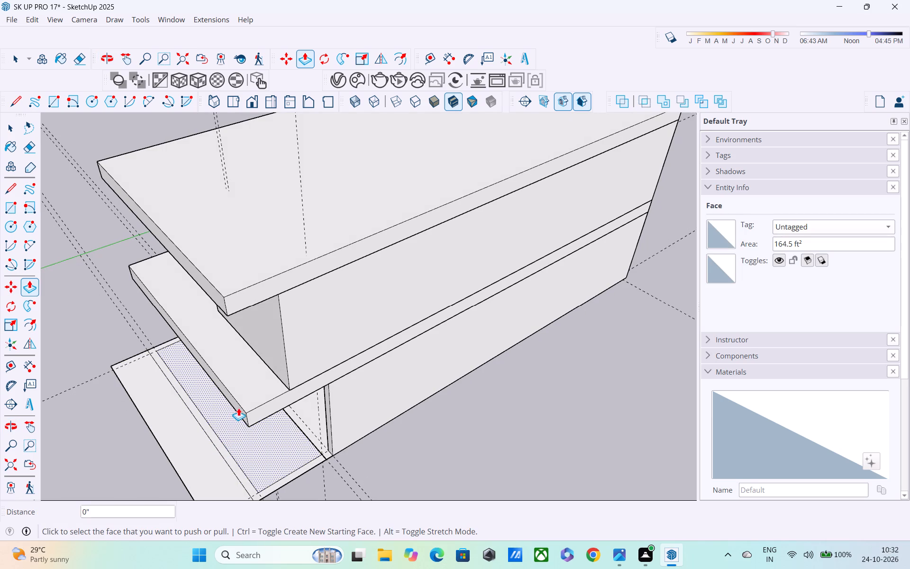
middle_click_drag(242, 409, 363, 356)
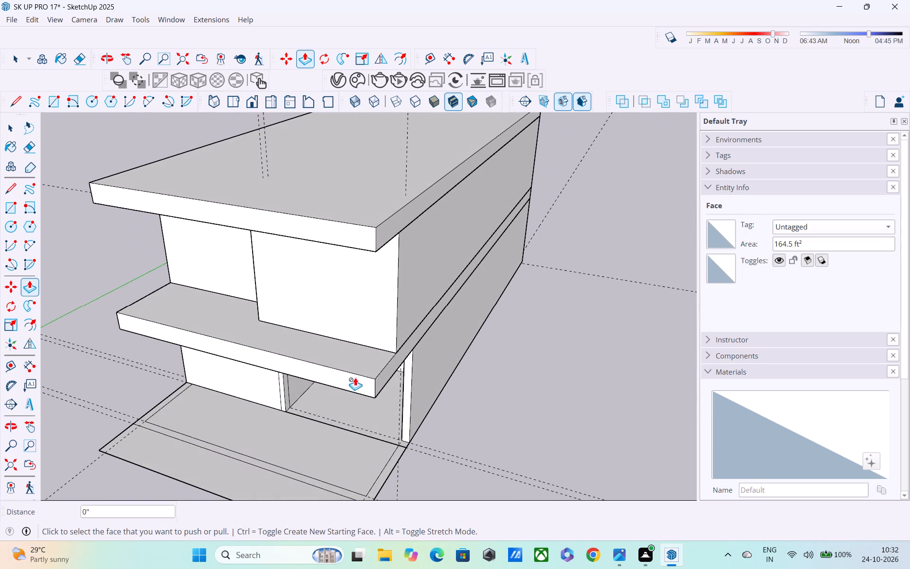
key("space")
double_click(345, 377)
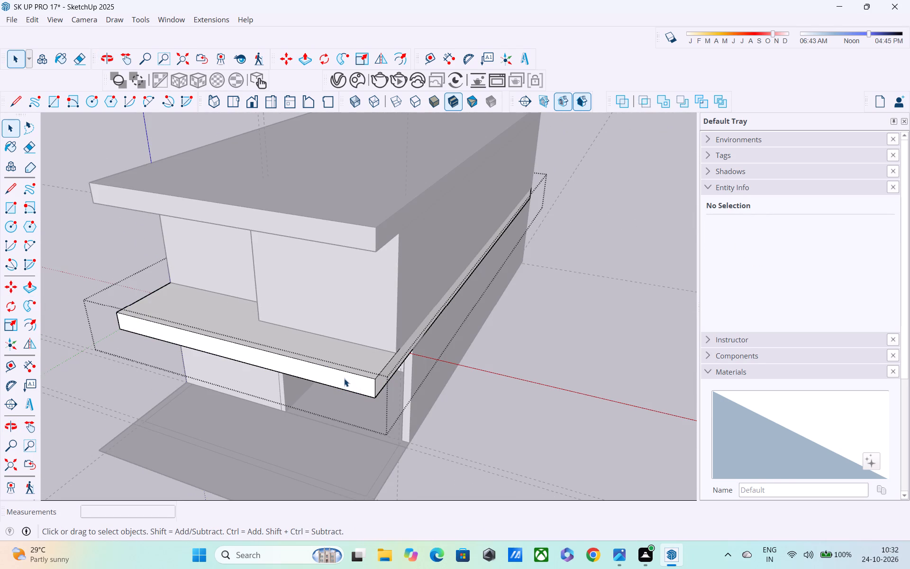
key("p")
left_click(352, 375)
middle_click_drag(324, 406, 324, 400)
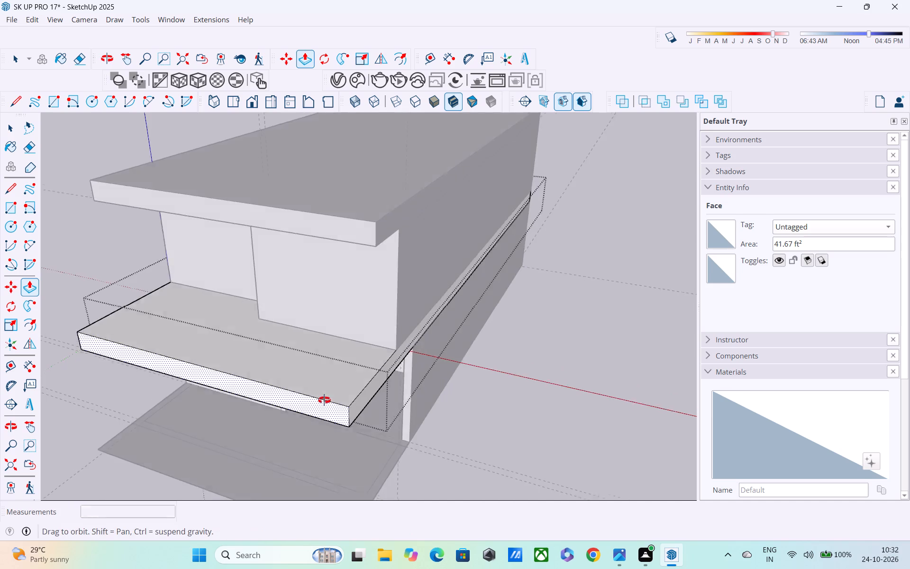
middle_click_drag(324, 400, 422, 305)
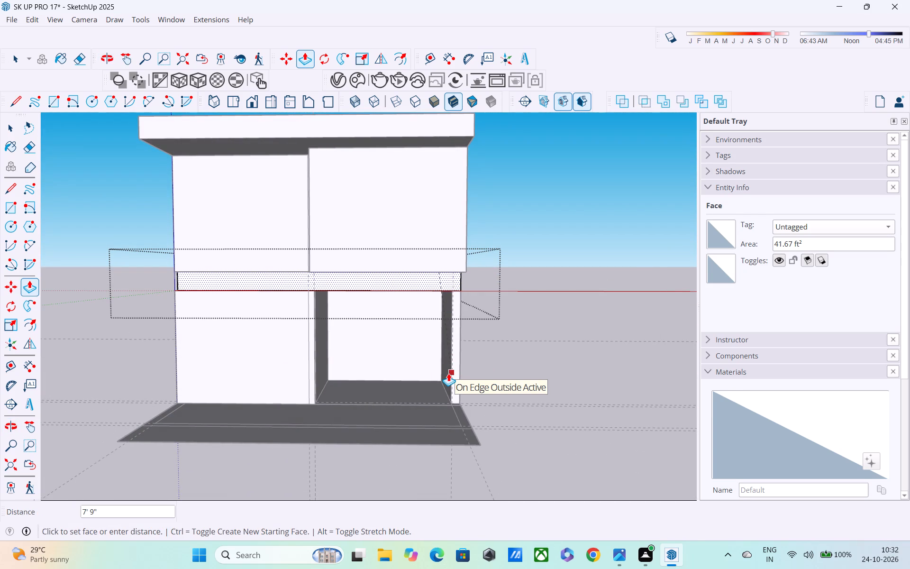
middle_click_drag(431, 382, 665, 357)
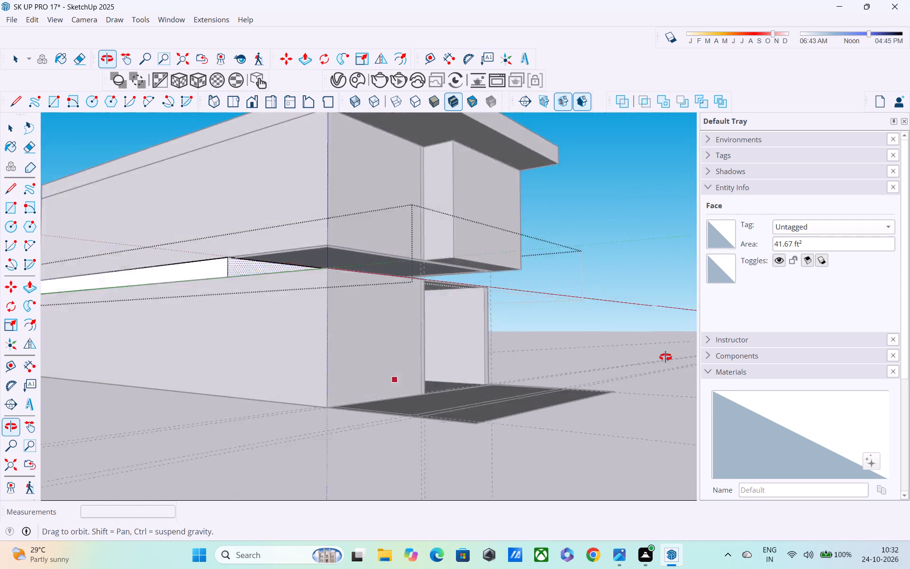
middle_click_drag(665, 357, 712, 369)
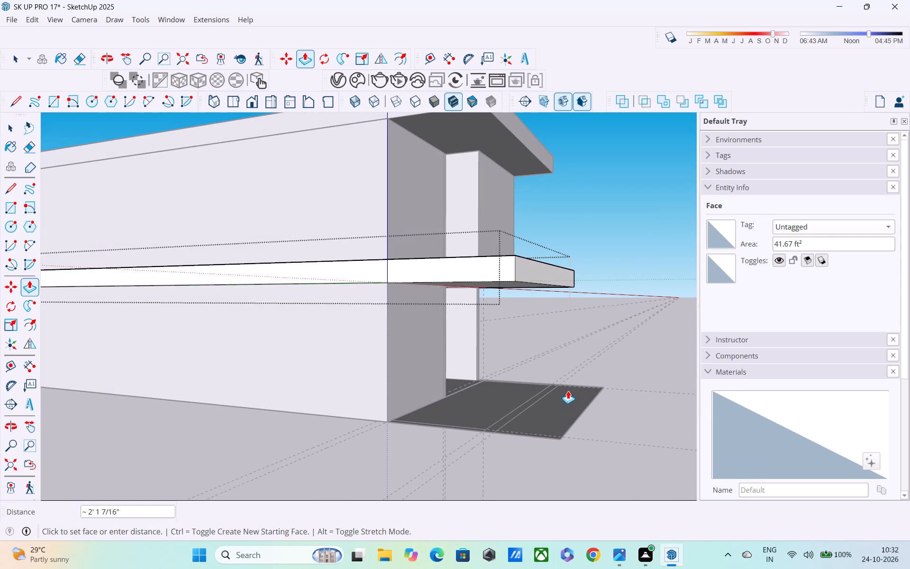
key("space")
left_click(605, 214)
Examine the front facade, the mid-level slab overhang and the ground strip from the sides and above.
middle_click_drag(591, 280, 547, 346)
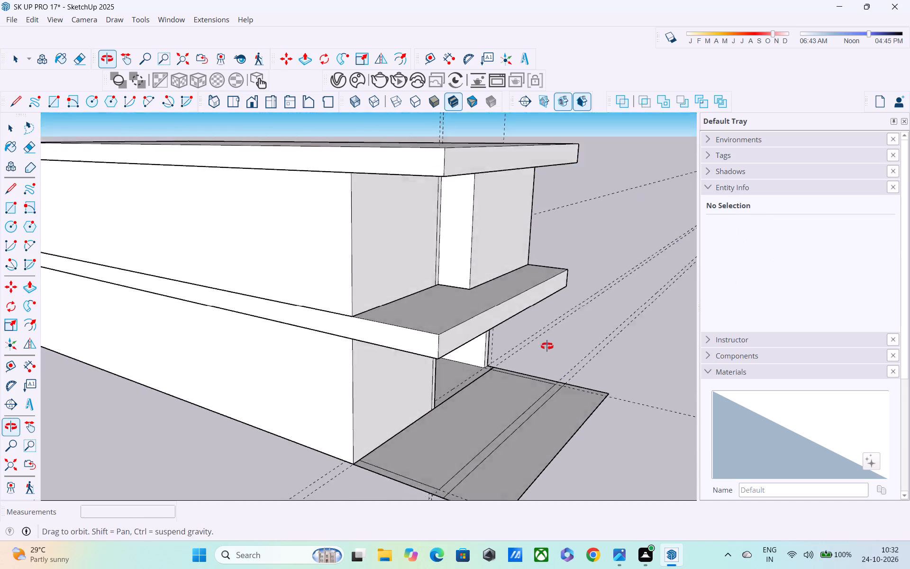
middle_click_drag(547, 346, 324, 310)
scroll(348, 387, "down", 1)
middle_click_drag(363, 405, 559, 382)
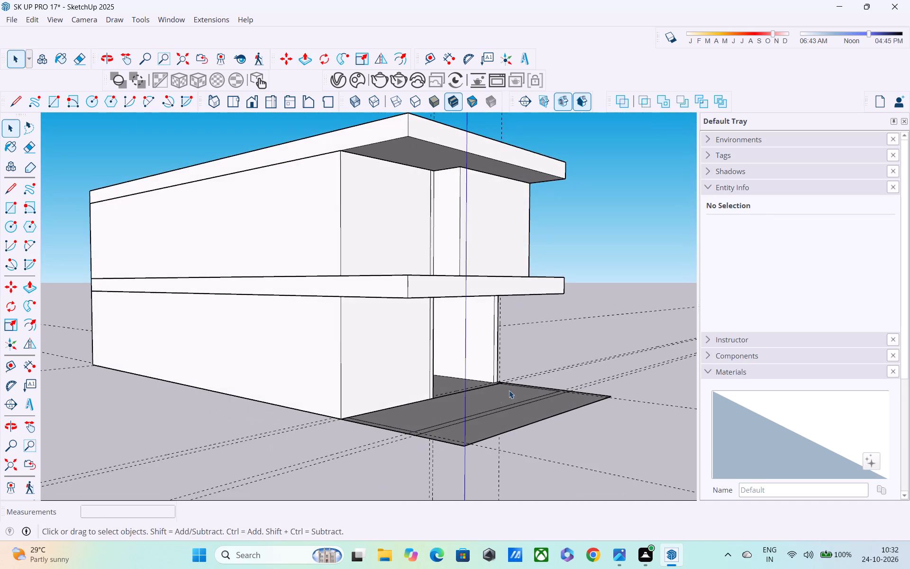
middle_click_drag(499, 394, 624, 449)
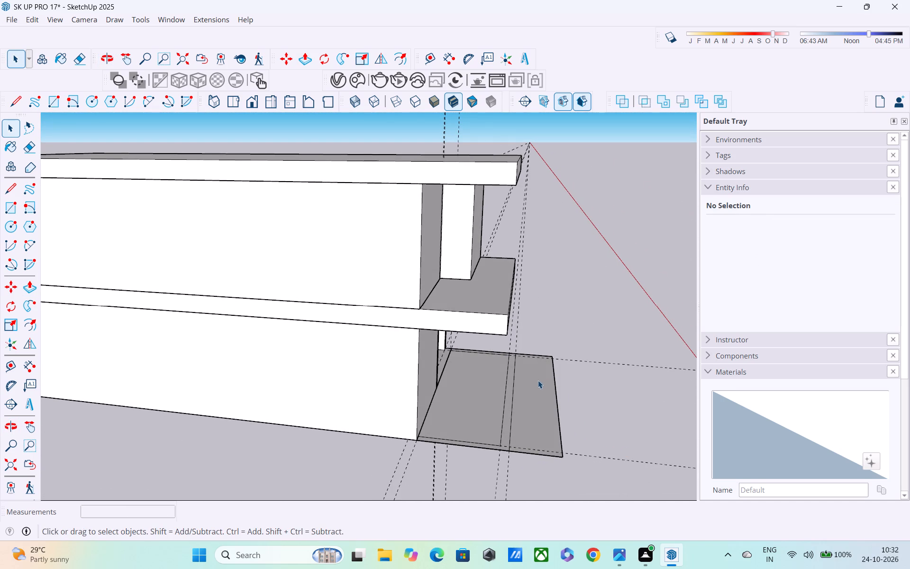
middle_click_drag(534, 383, 450, 382)
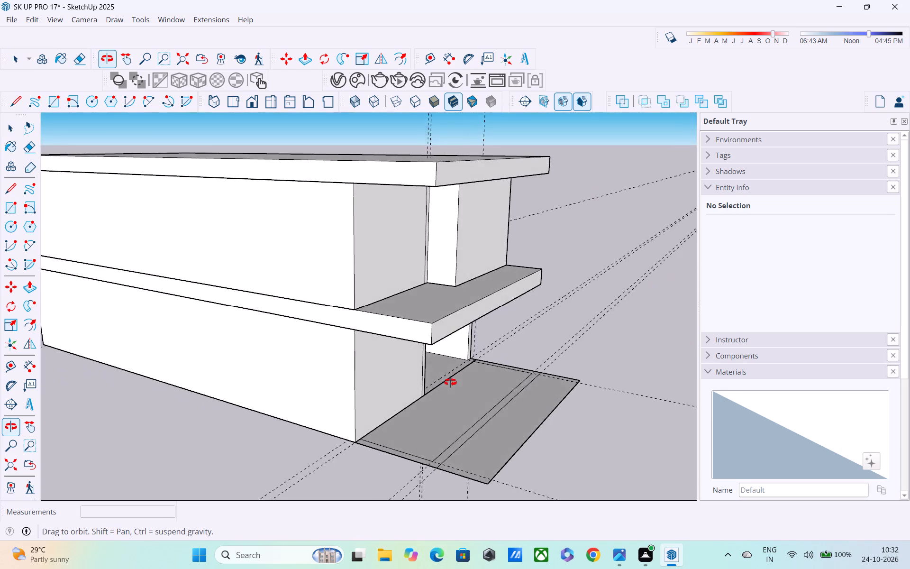
middle_click_drag(450, 382, 428, 472)
scroll(462, 320, "up", 3)
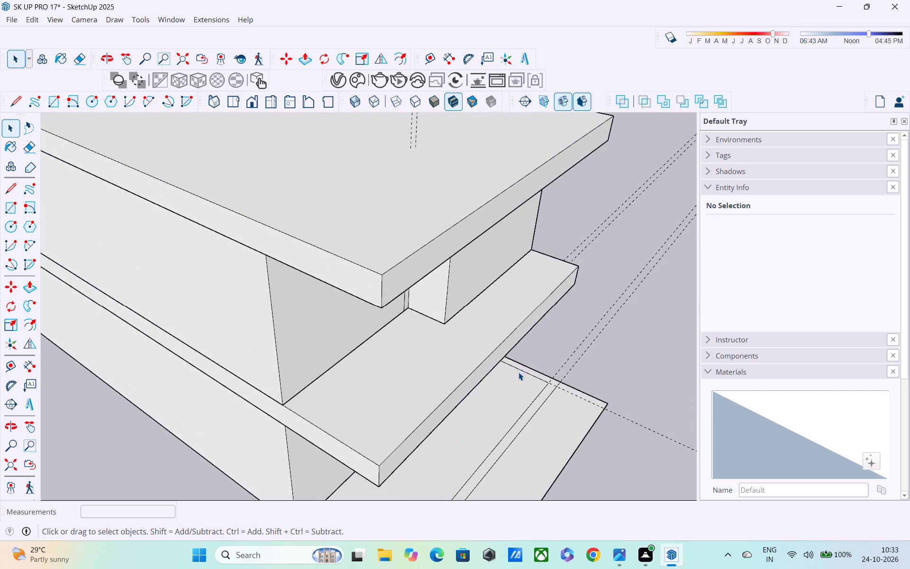
middle_click_drag(516, 381, 427, 331)
scroll(515, 385, "down", 1)
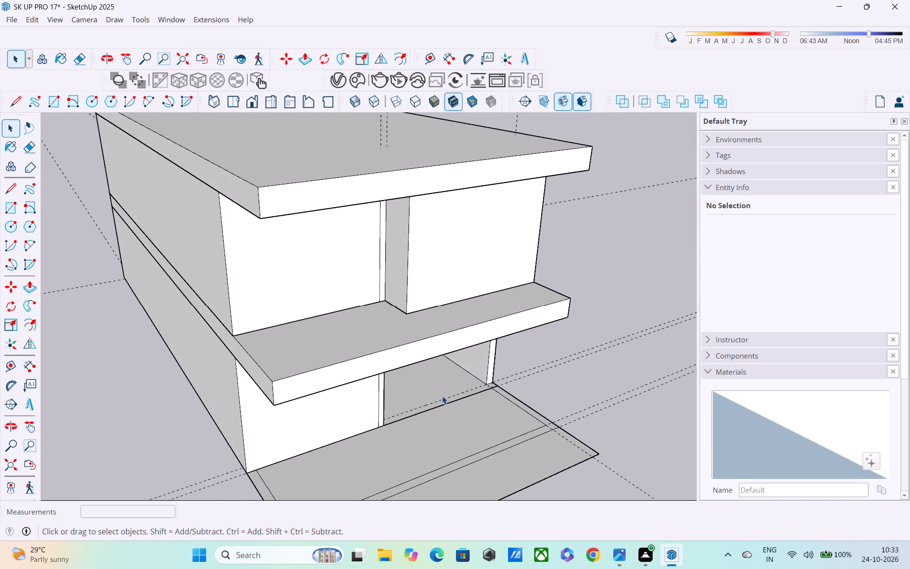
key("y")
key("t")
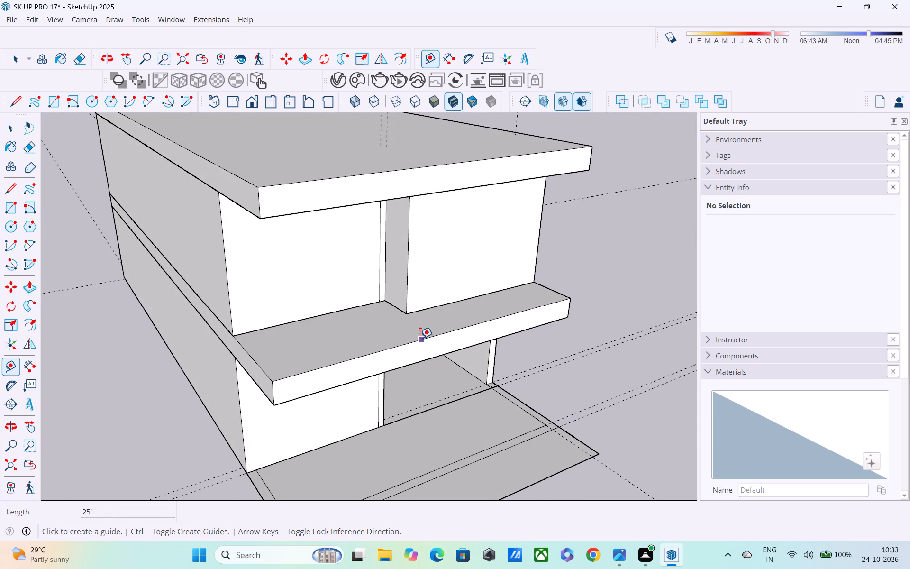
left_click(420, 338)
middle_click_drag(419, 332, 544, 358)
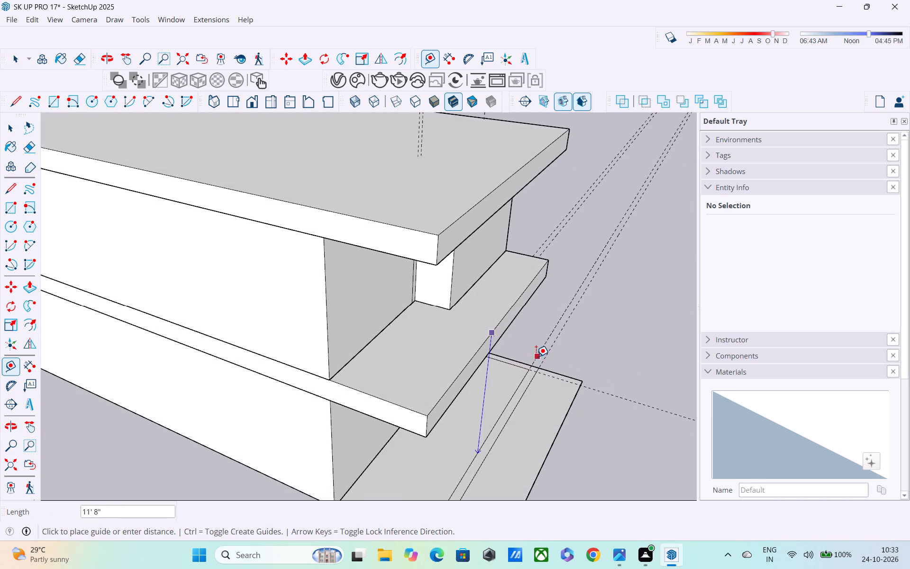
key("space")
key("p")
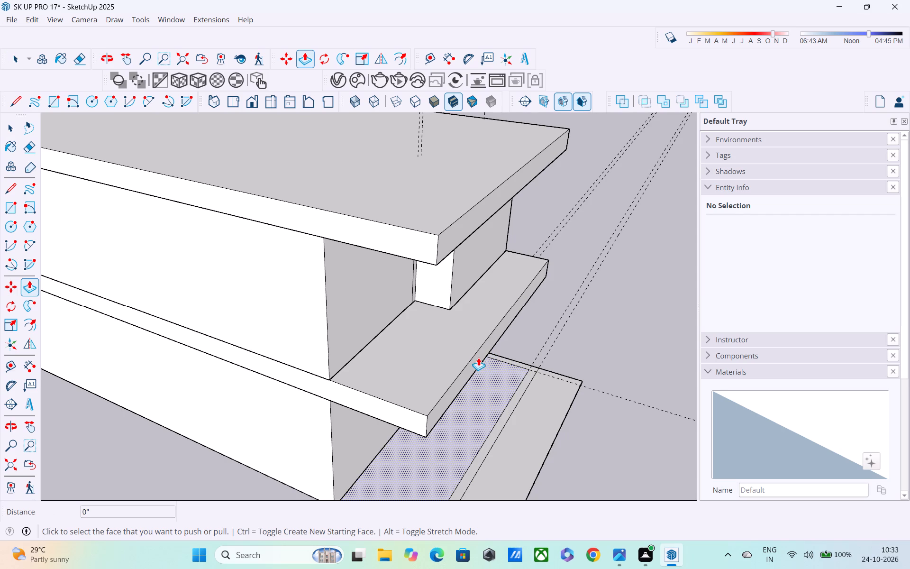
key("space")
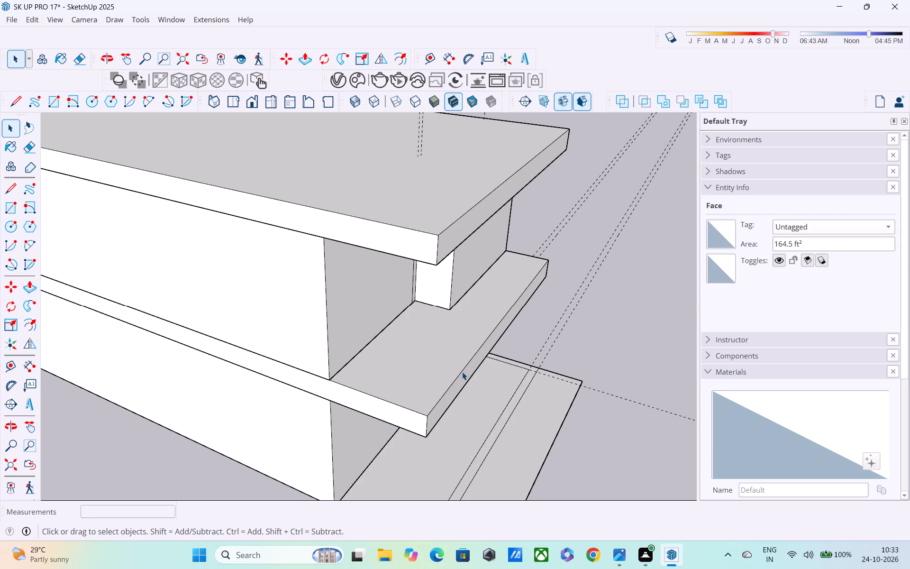
Open the mid-level slab group, pull its front face outward 1.5' with Push/Pull, and close the group.
double_click(462, 373)
key("p")
left_click(457, 386)
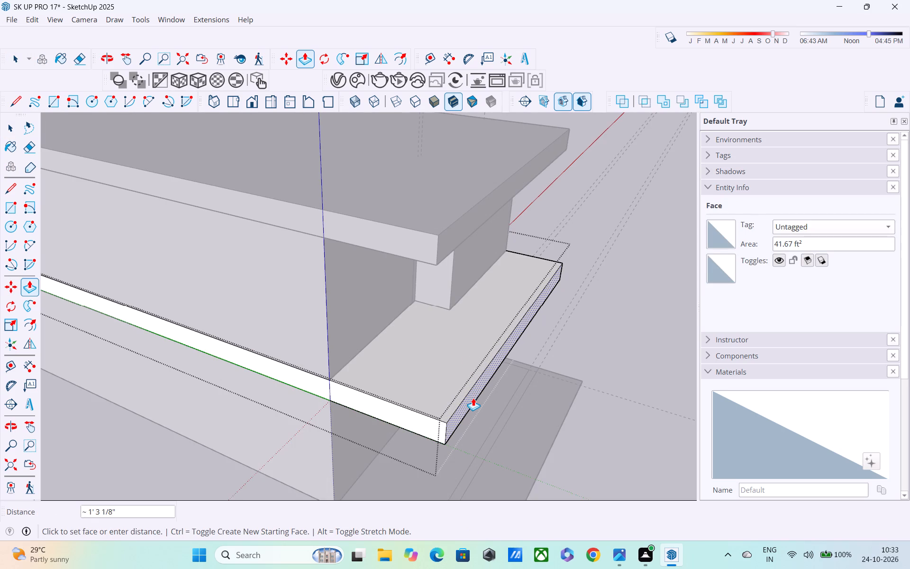
type("1.5")
key("apostrophe")
key("Return")
middle_click_drag(488, 429, 425, 298)
middle_click_drag(434, 333, 298, 364)
key("space")
middle_click_drag(356, 401, 379, 443)
left_click(610, 348)
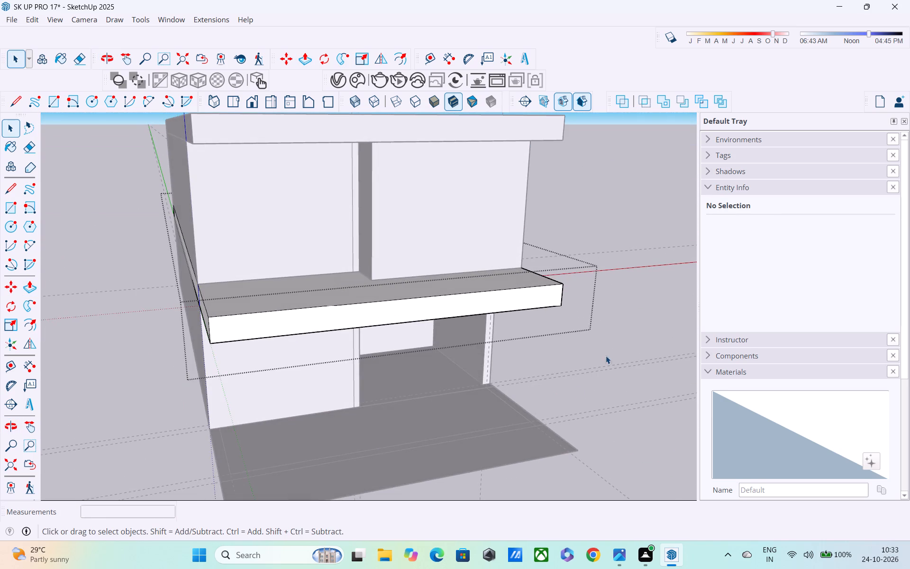
Pull the narrow boundary strip on the ground up to the underside of the mid-level slab, forming walls around the front area.
double_click(469, 434)
left_click(565, 378)
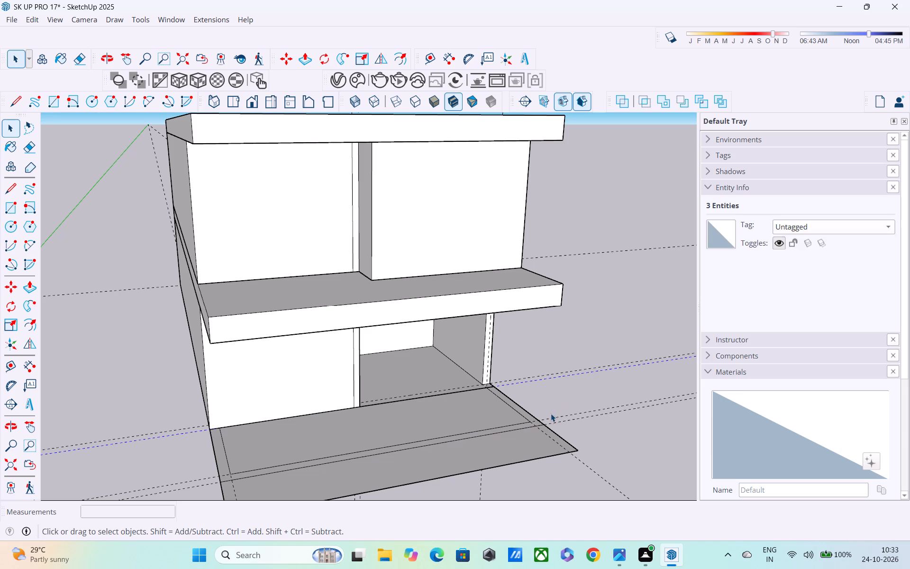
key("p")
left_click(520, 425)
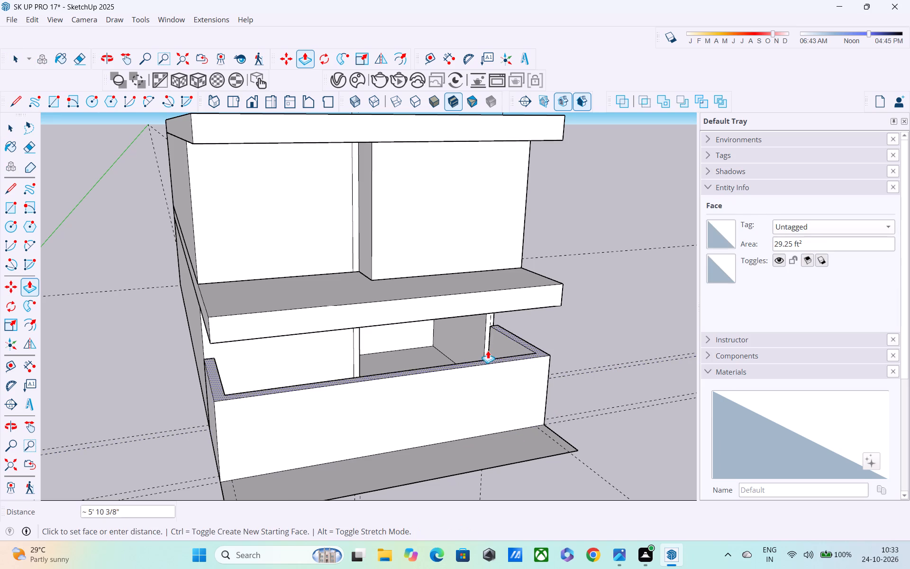
middle_click_drag(486, 348, 644, 266)
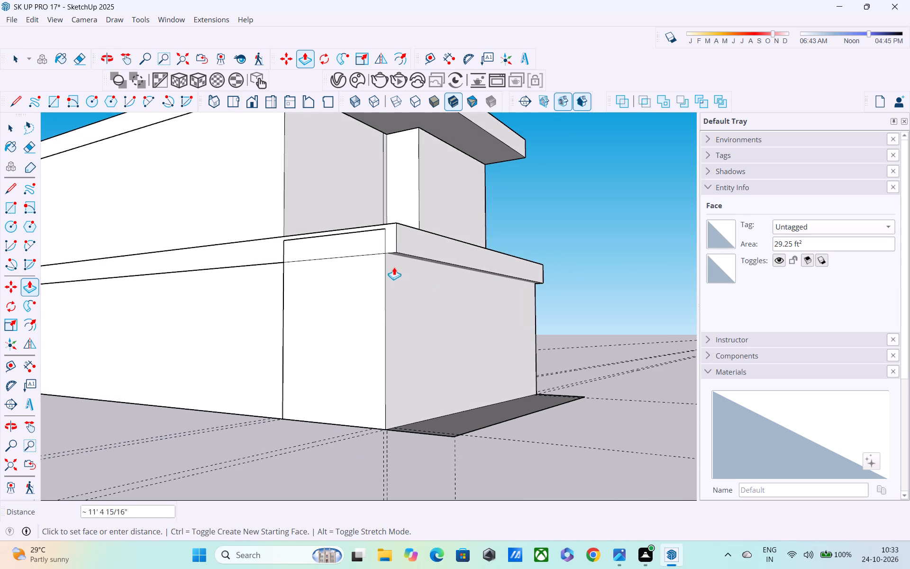
left_click(401, 252)
Open the mid-level slab group and pull its front face outward about 9" beyond the new front wall.
middle_click_drag(458, 270, 329, 219)
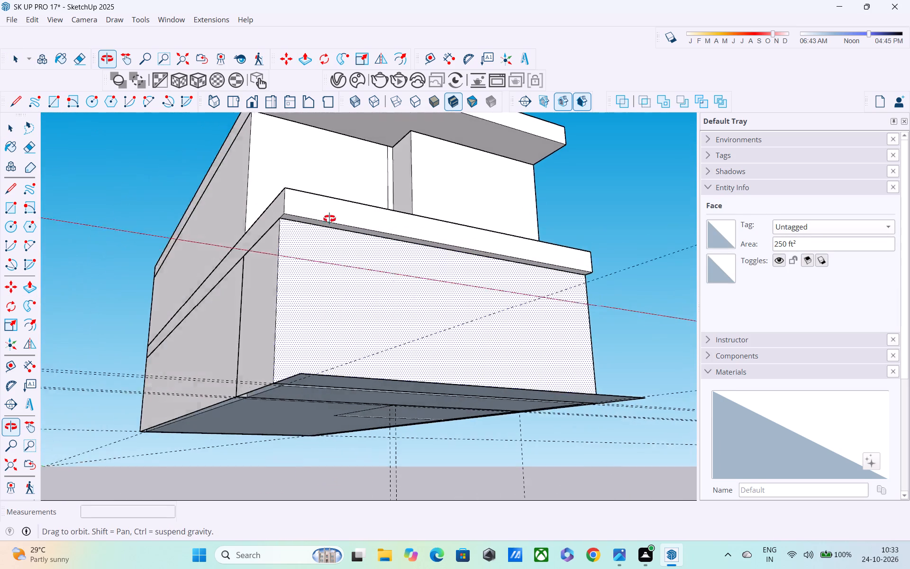
middle_click_drag(329, 219, 302, 412)
key("space")
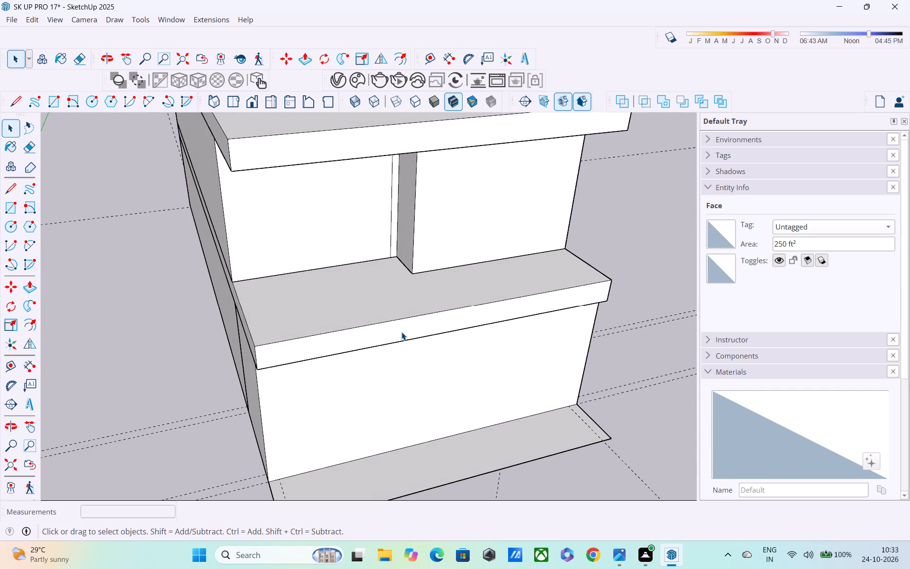
double_click(400, 331)
left_click(395, 335)
key("p")
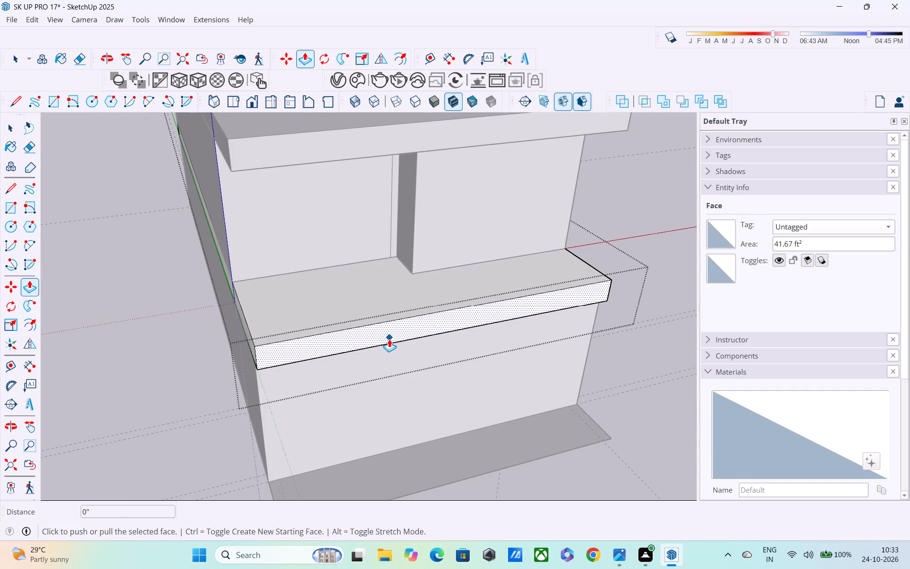
left_click(385, 337)
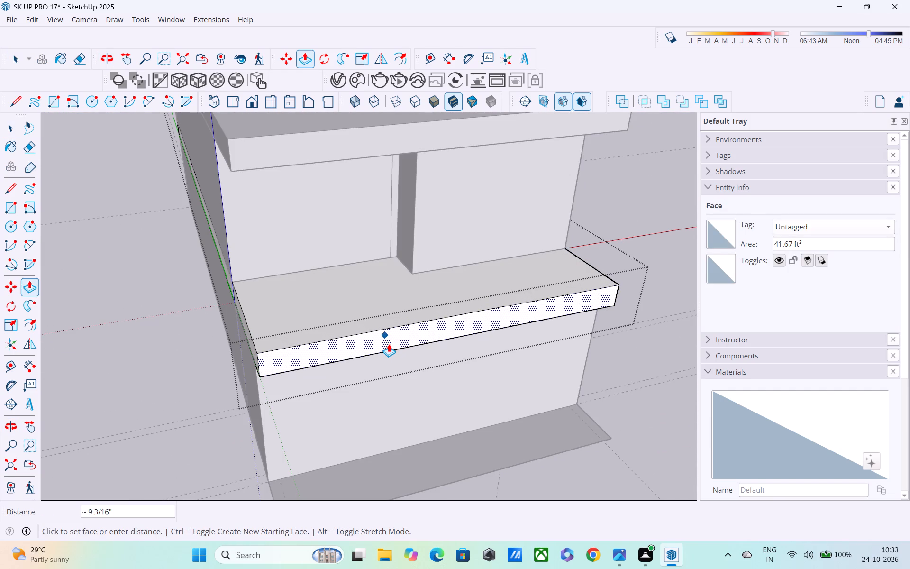
left_click(389, 344)
Examine the extended mid-level slab, the enclosed front walls and the roof overhang from the front, sides and below.
middle_click_drag(359, 279, 349, 183)
middle_click_drag(387, 313, 328, 221)
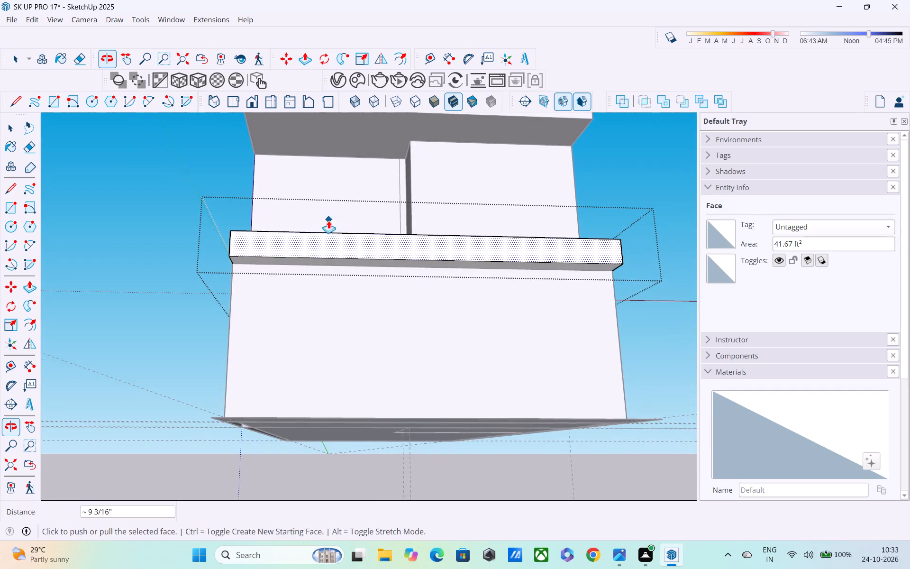
scroll(383, 286, "down", 2)
middle_click_drag(408, 306, 280, 382)
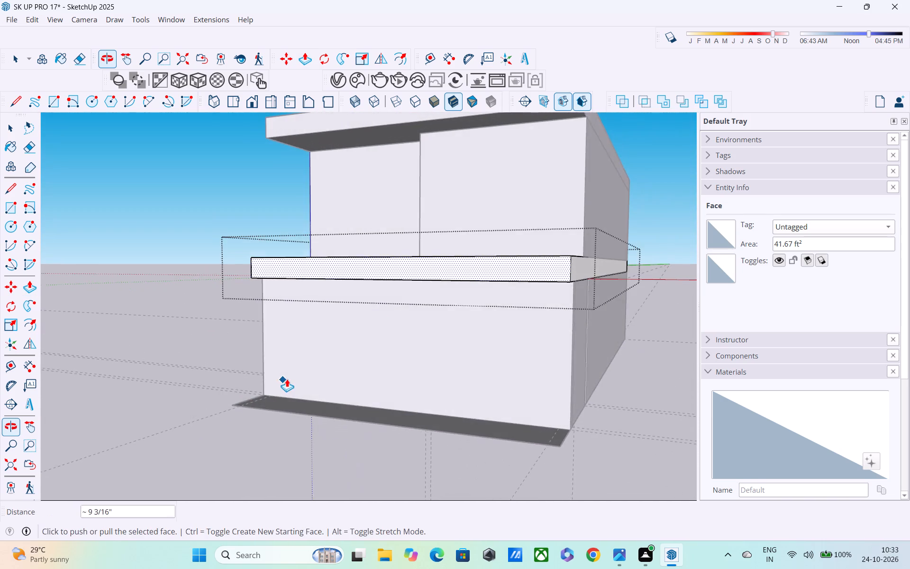
scroll(288, 378, "down", 4)
scroll(299, 376, "up", 1)
middle_click_drag(300, 375, 102, 457)
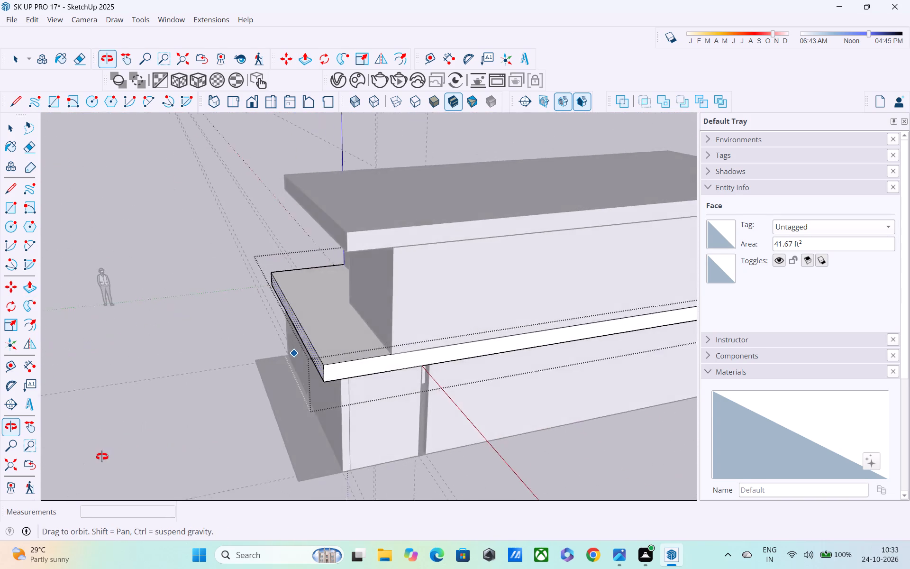
middle_click_drag(102, 457, 424, 405)
scroll(424, 405, "down", 1)
scroll(470, 375, "down", 1)
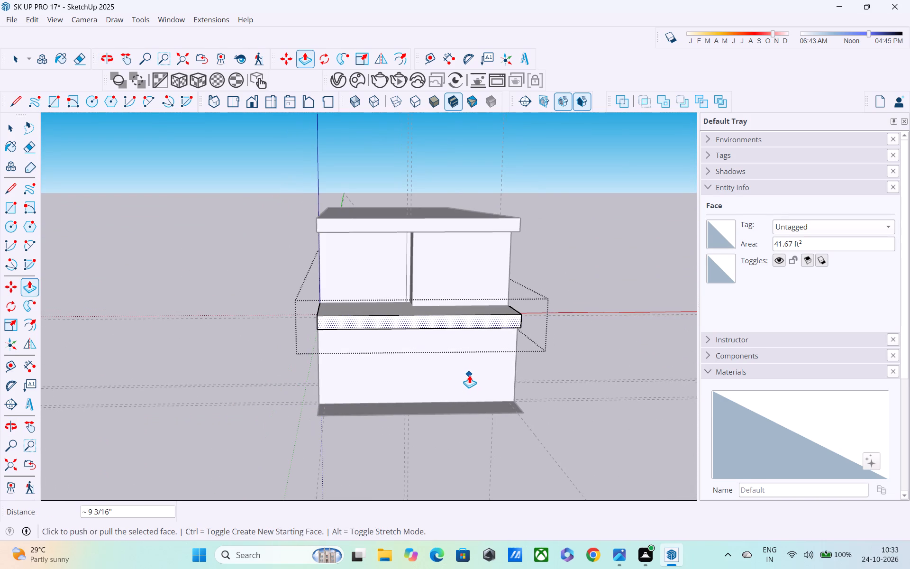
middle_click_drag(457, 403, 426, 460)
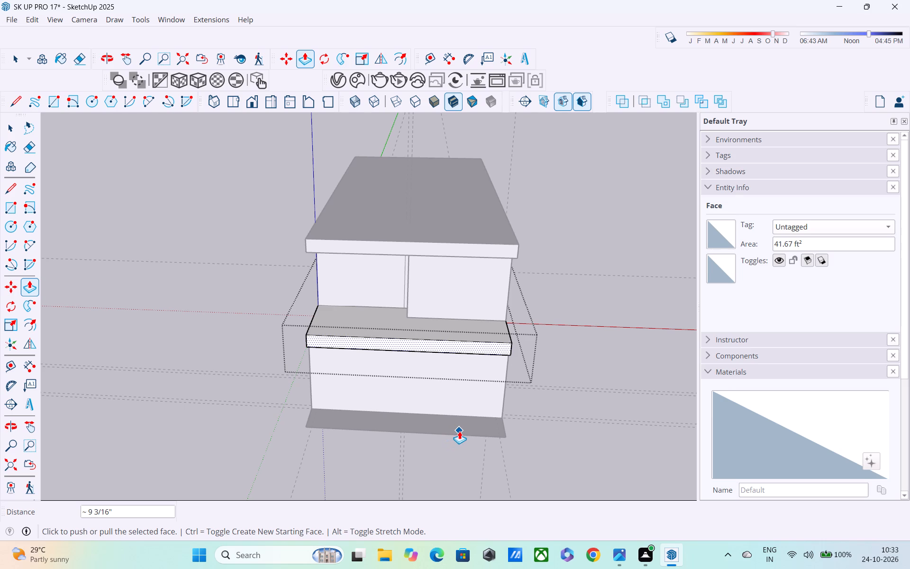
scroll(462, 431, "down", 2)
middle_click_drag(463, 431, 220, 391)
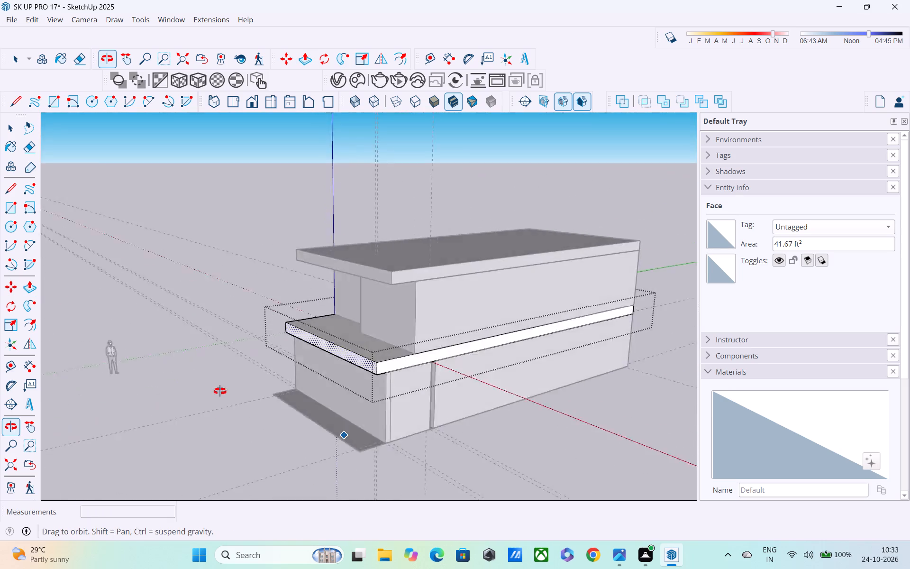
middle_click_drag(220, 391, 553, 369)
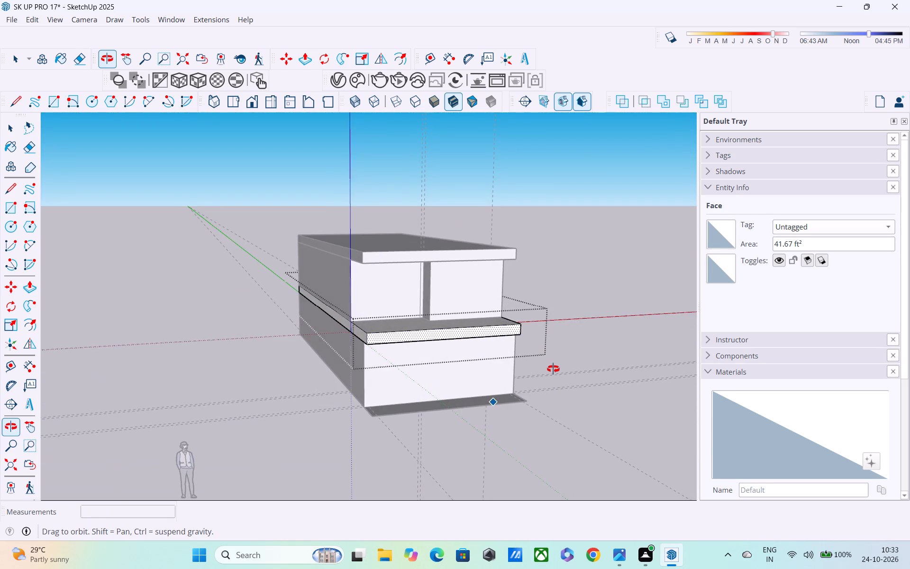
middle_click_drag(553, 369, 550, 370)
scroll(549, 369, "down", 1)
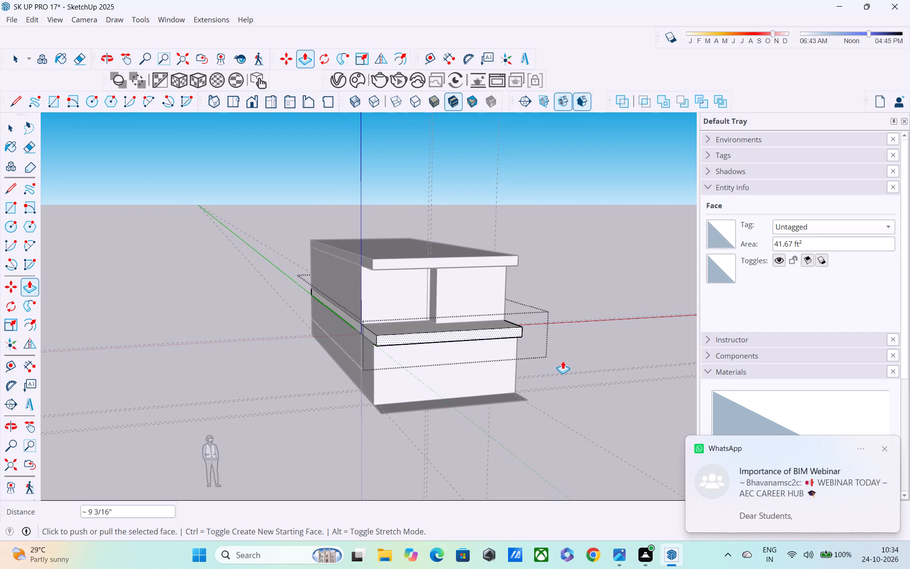
middle_click_drag(487, 312, 300, 250)
scroll(449, 324, "up", 4)
middle_click_drag(466, 323, 327, 287)
middle_click_drag(397, 377, 323, 315)
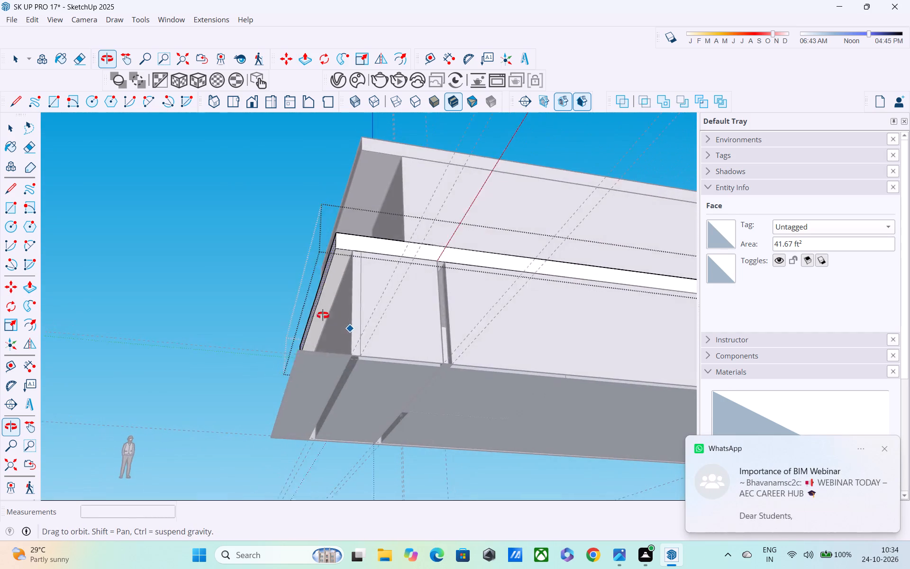
middle_click_drag(323, 315, 311, 317)
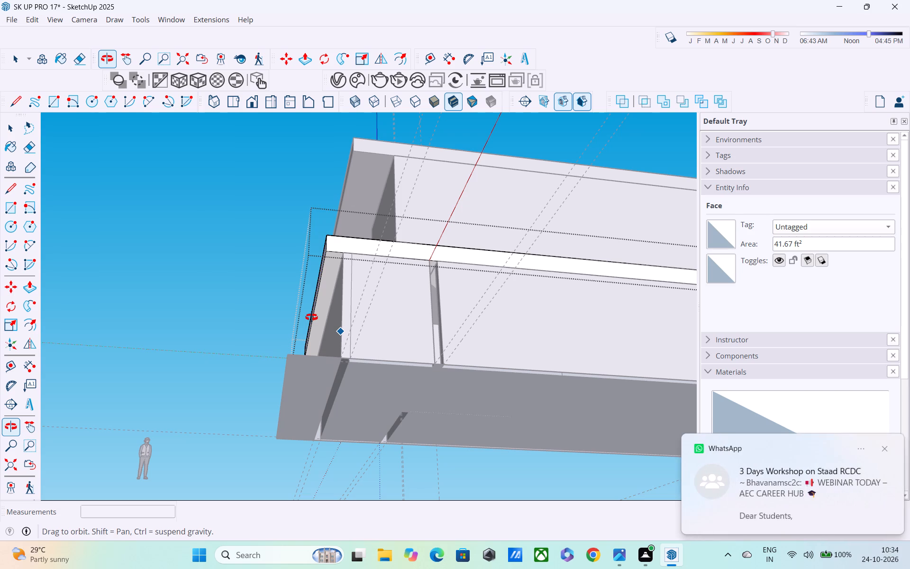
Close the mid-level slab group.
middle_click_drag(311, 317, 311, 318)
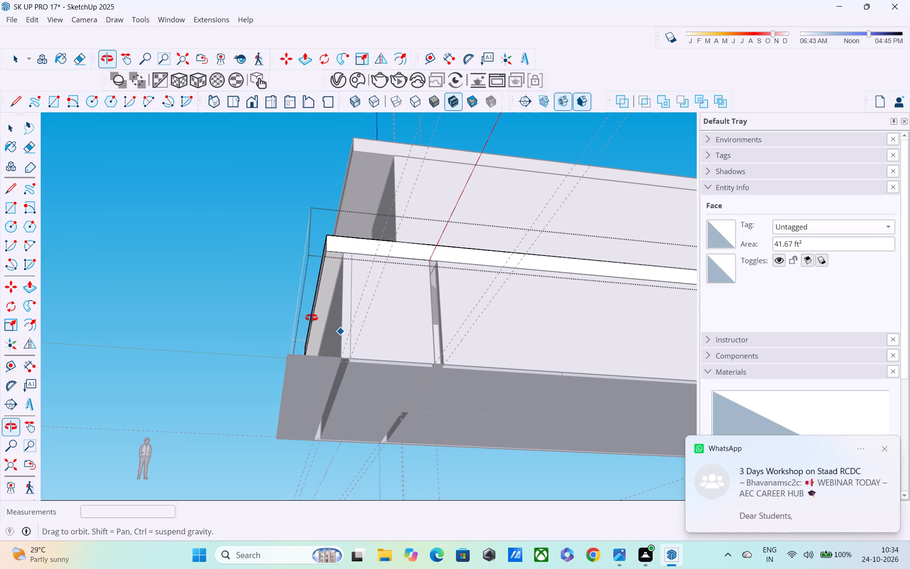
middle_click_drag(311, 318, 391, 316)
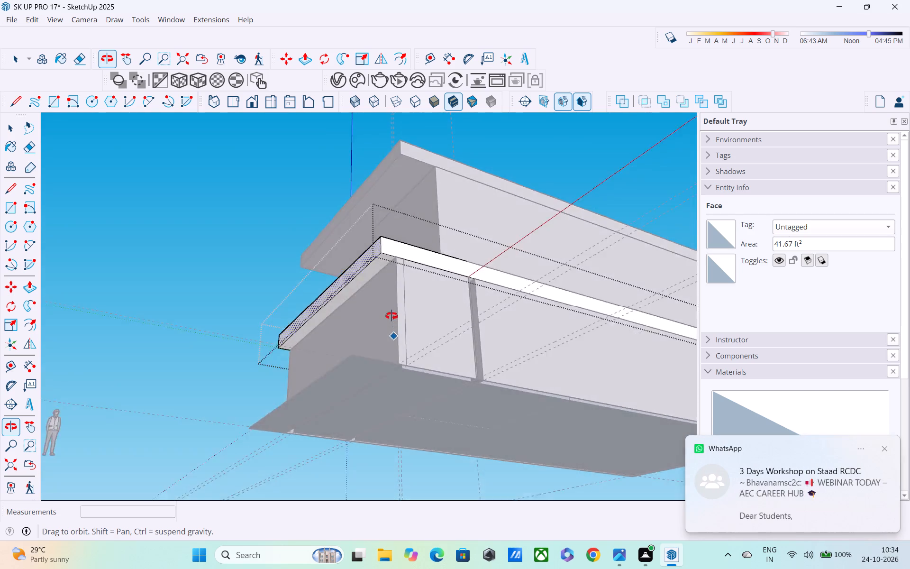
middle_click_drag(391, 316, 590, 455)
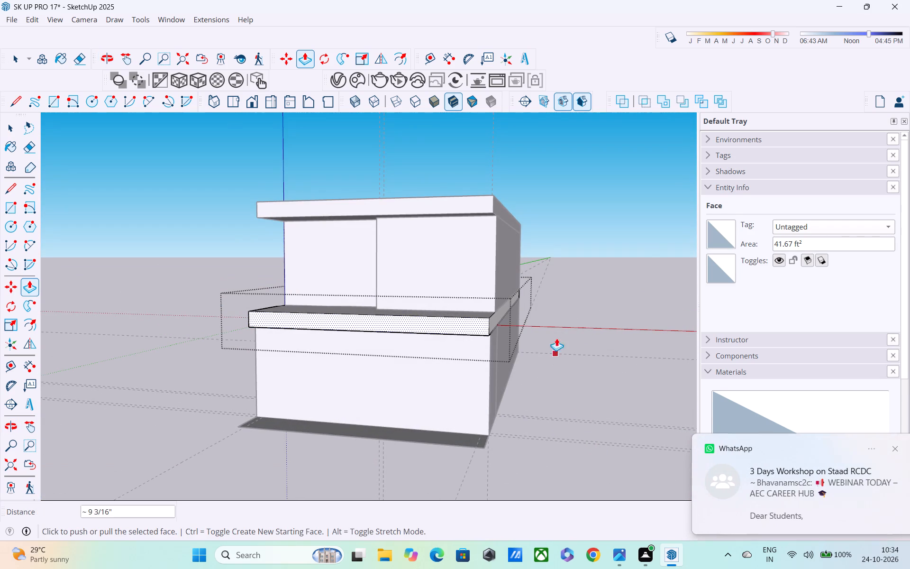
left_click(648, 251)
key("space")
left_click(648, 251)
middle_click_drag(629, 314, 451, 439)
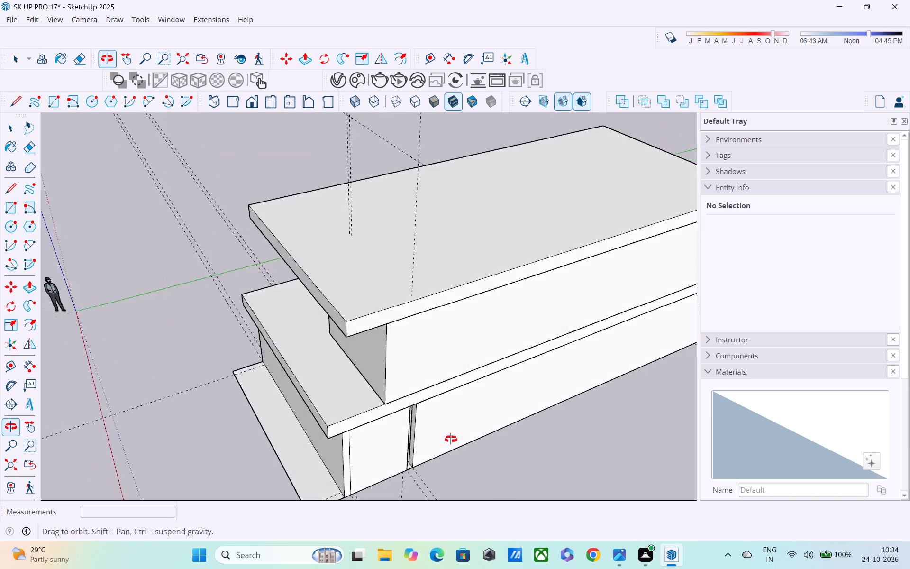
Undo the mid-level slab's latest front extension and the walls pulled up around the front area.
middle_click_drag(451, 439, 626, 266)
key("ctrl+z")
key("ctrl+z")
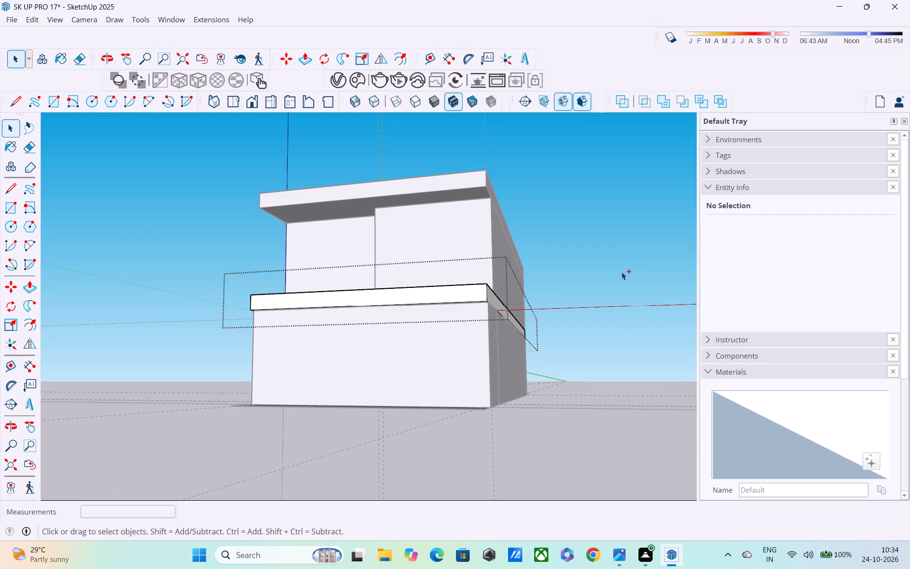
key("ctrl+z")
middle_click_drag(512, 372, 529, 437)
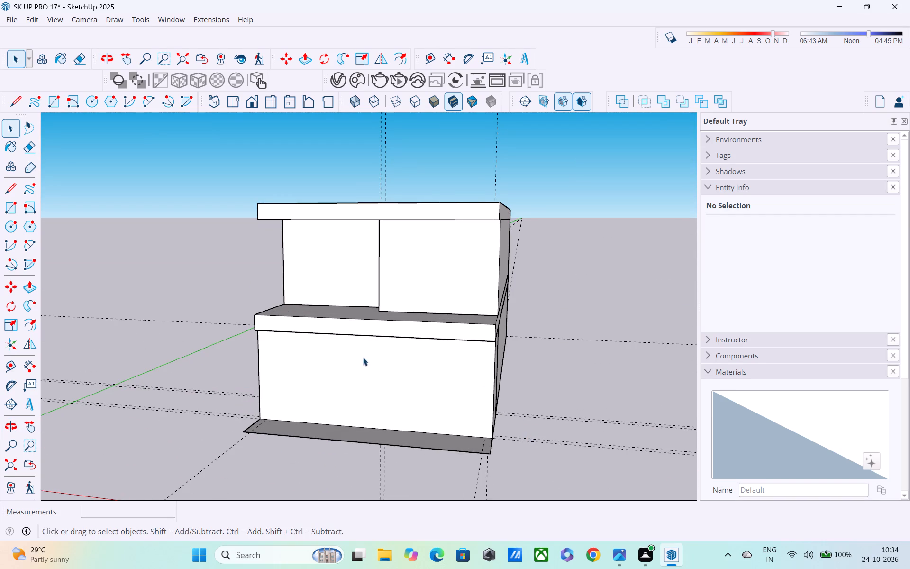
key("ctrl+z")
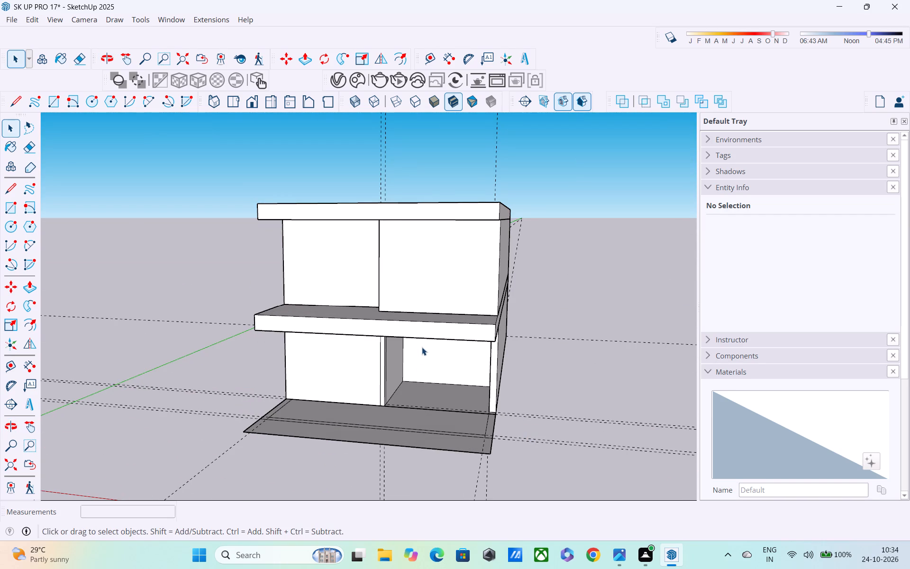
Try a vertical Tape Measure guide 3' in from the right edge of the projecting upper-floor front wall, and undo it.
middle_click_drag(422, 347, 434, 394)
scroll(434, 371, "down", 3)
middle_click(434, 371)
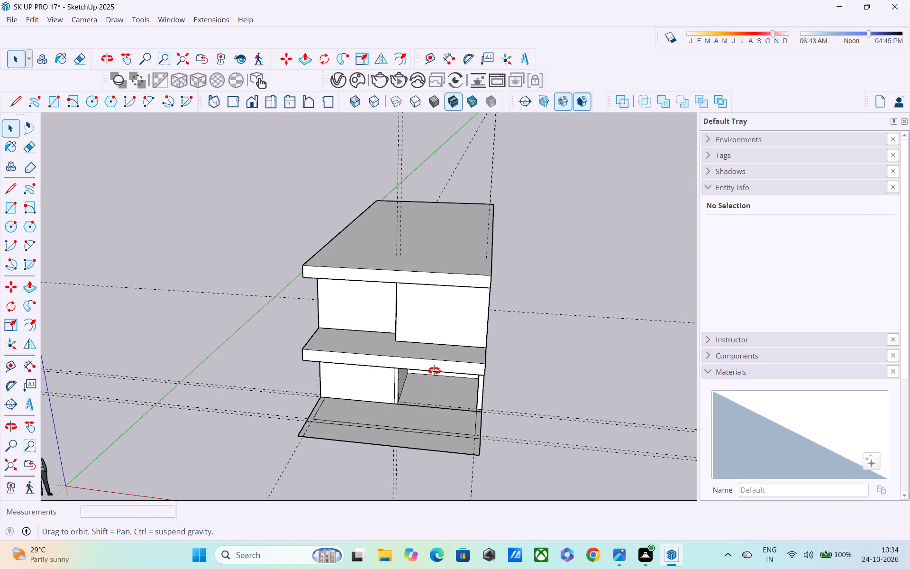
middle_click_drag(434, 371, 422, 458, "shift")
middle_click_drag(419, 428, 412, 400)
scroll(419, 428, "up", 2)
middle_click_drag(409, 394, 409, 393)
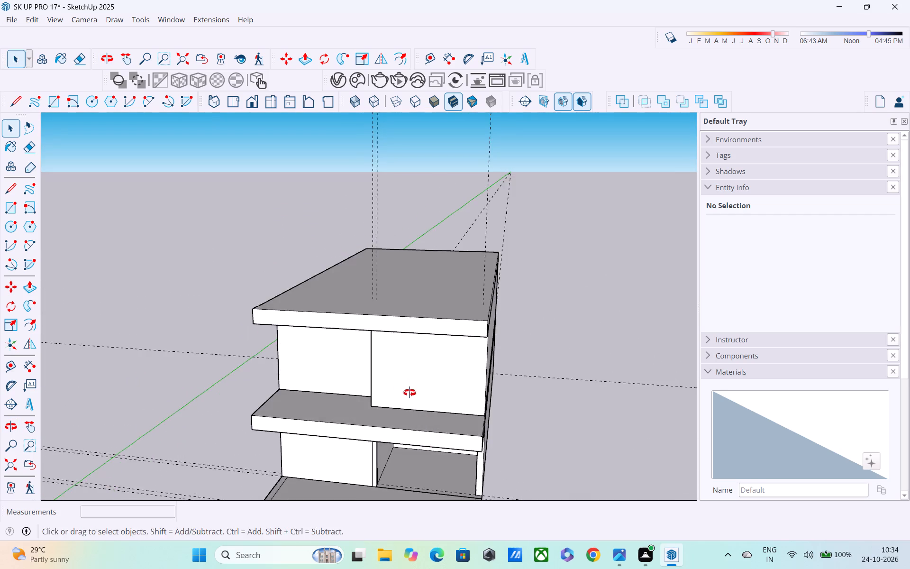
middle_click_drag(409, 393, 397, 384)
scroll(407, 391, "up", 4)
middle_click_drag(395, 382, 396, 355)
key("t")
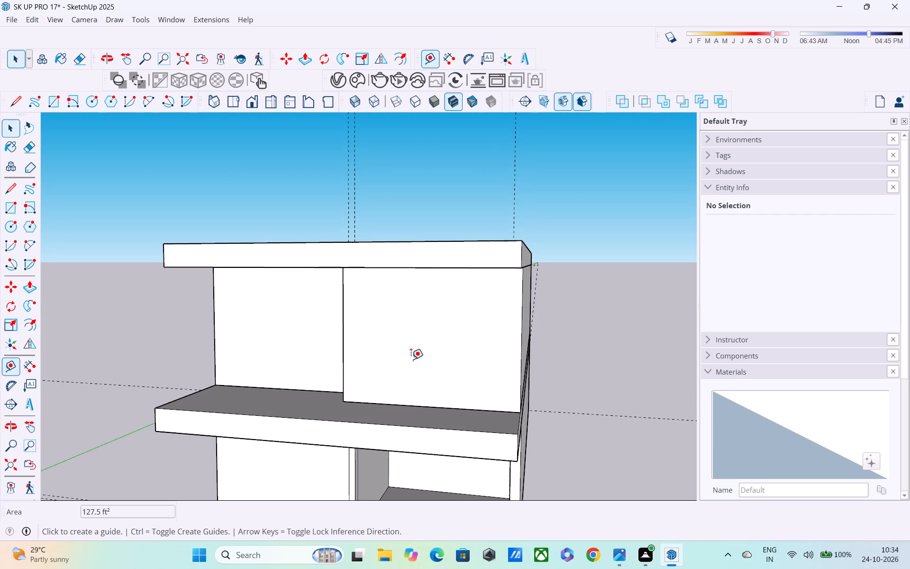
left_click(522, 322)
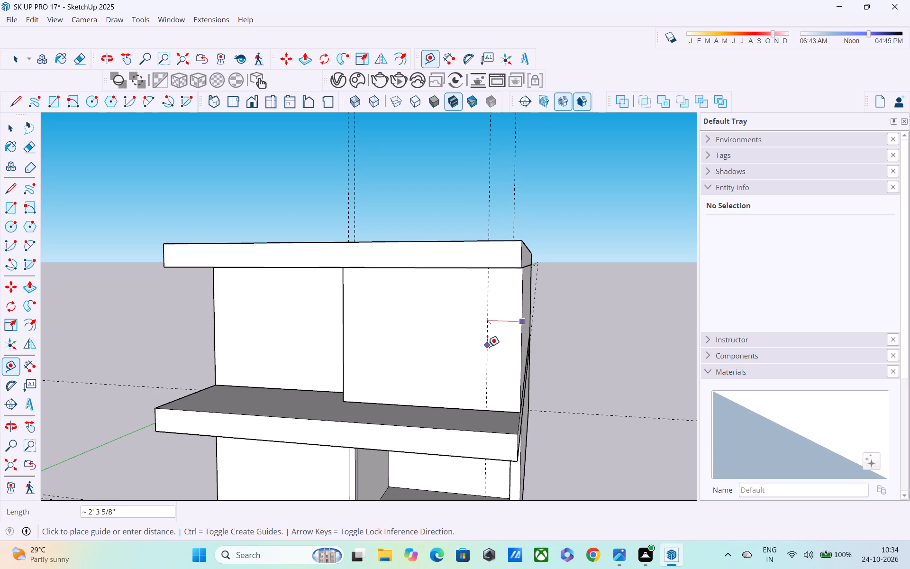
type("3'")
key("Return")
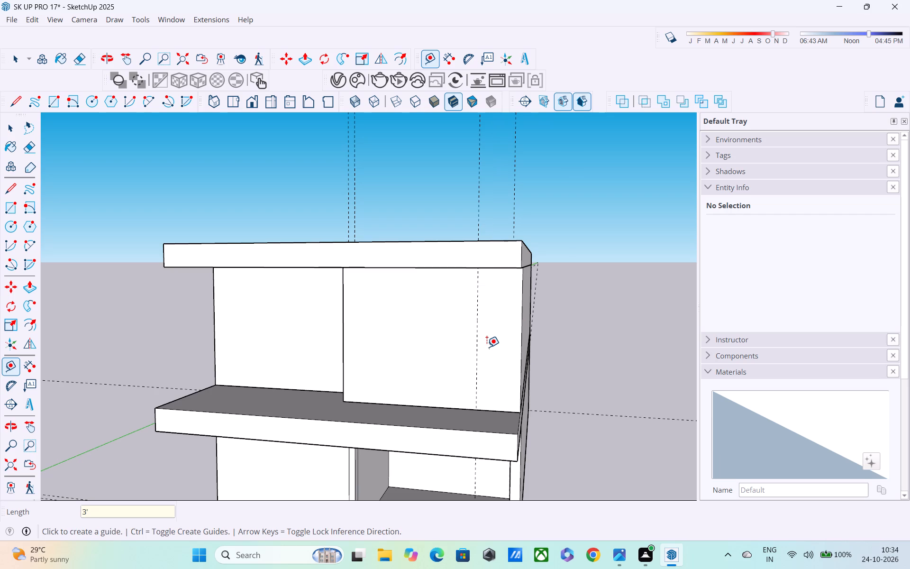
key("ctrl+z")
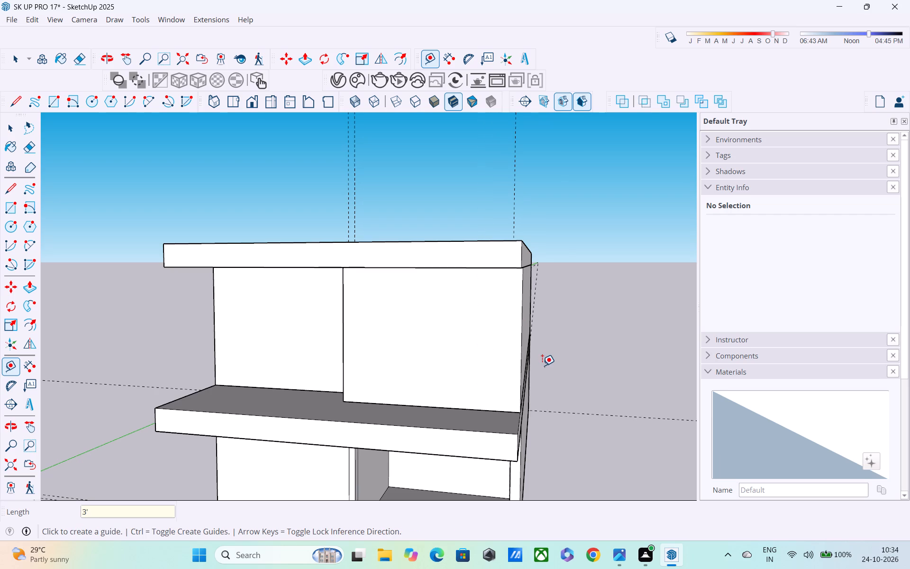
Place a vertical guide 2.5' in from the right edge of the projecting upper-floor front wall.
left_click(522, 319)
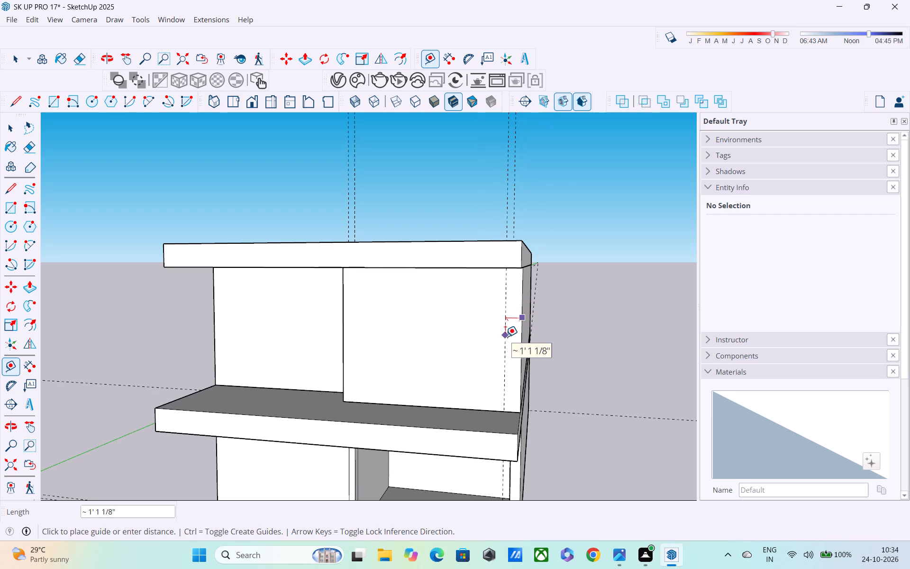
type("2.")
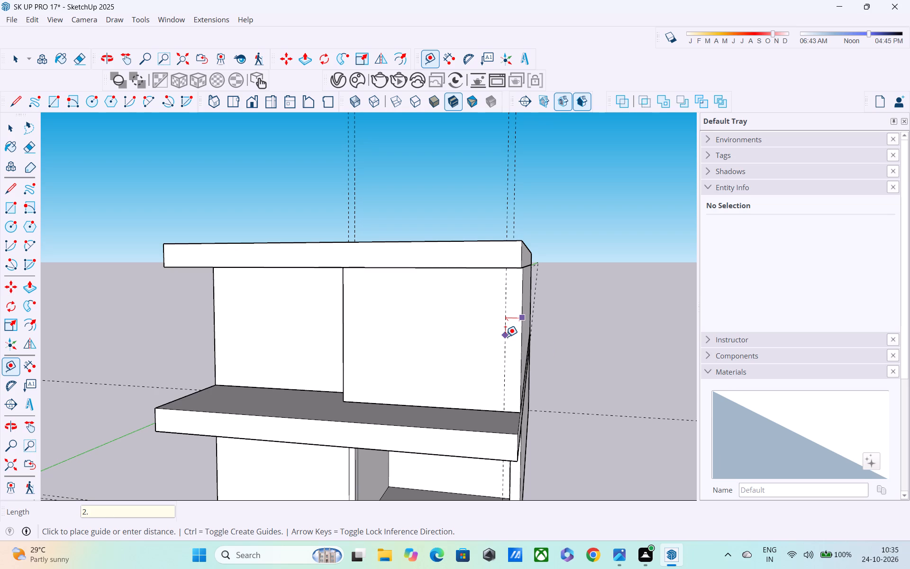
type("5'")
key("Return")
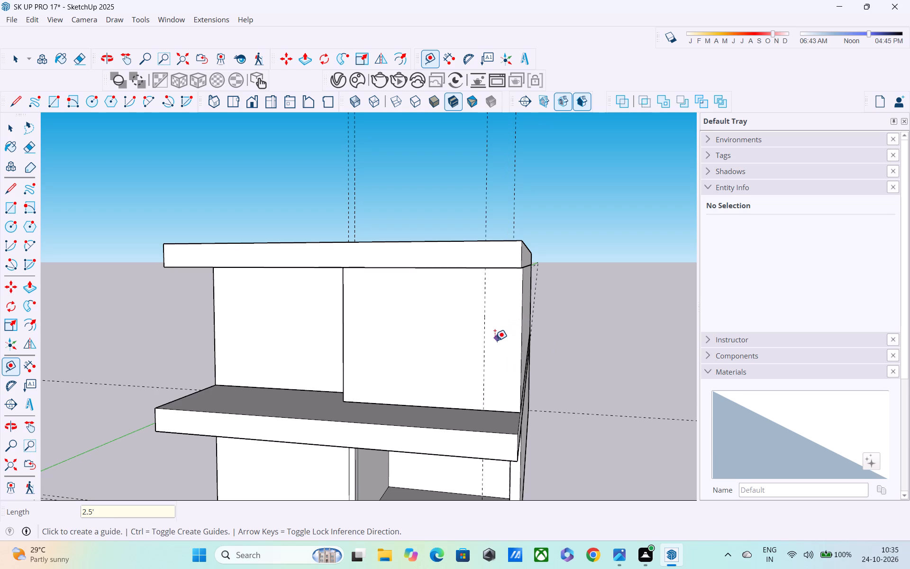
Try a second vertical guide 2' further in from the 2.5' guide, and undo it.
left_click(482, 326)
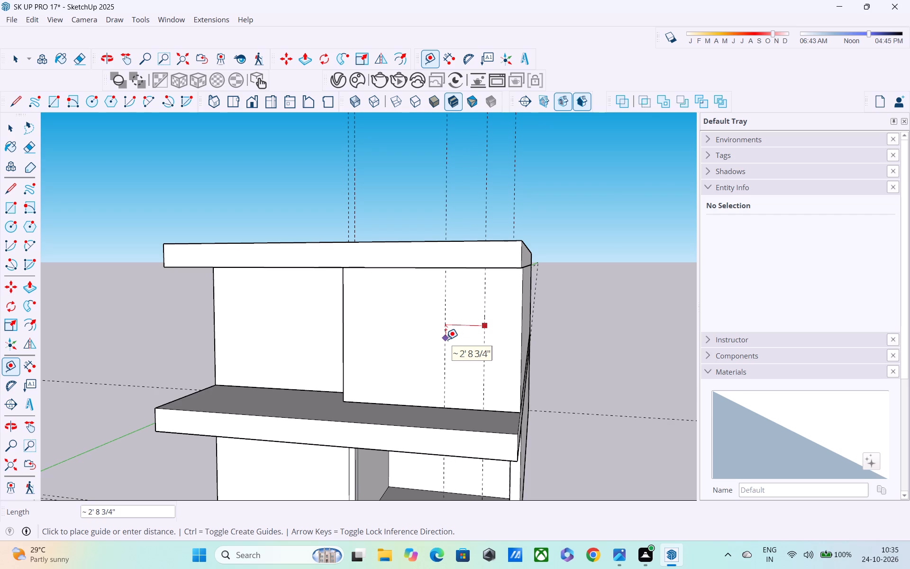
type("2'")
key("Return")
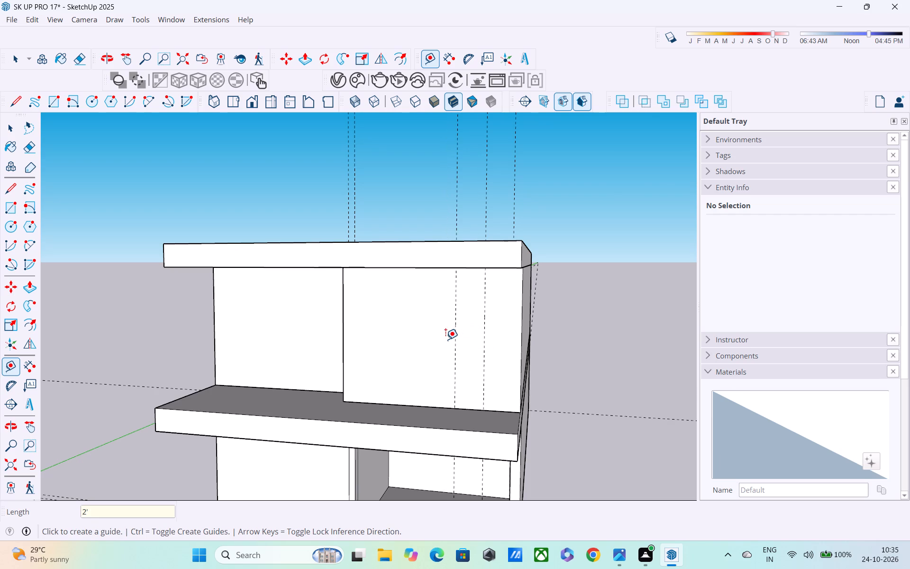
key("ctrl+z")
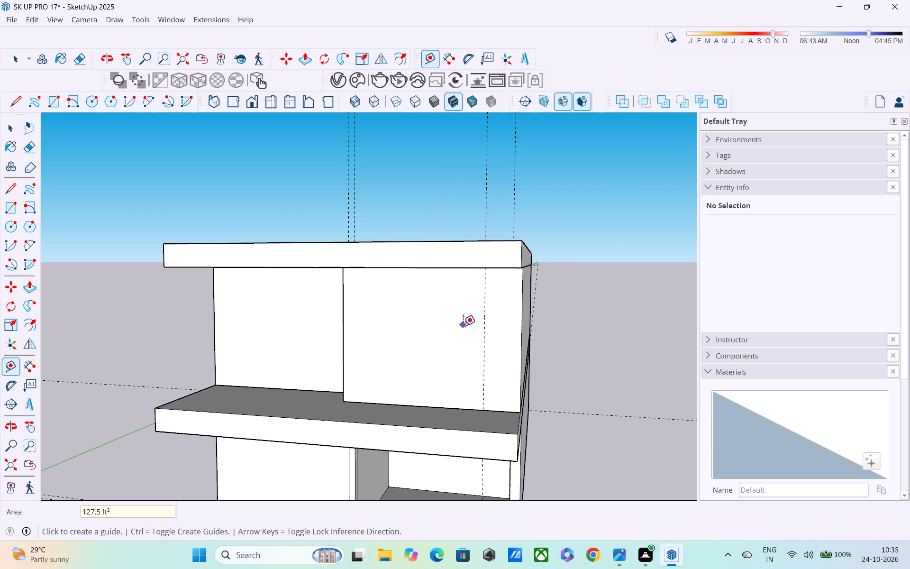
Place a second vertical guide 1' further in from the 2.5' guide on the upper front wall.
left_click(484, 329)
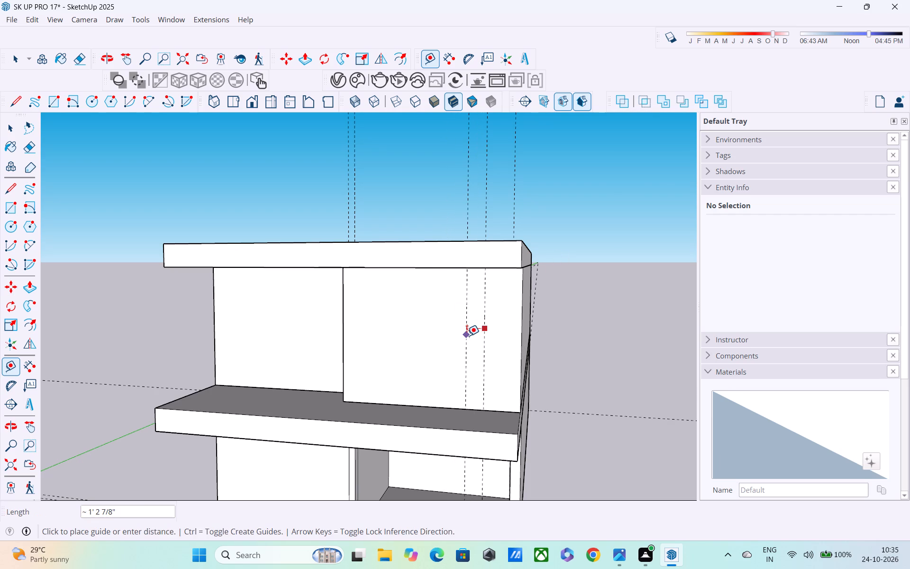
type("1'")
key("Return")
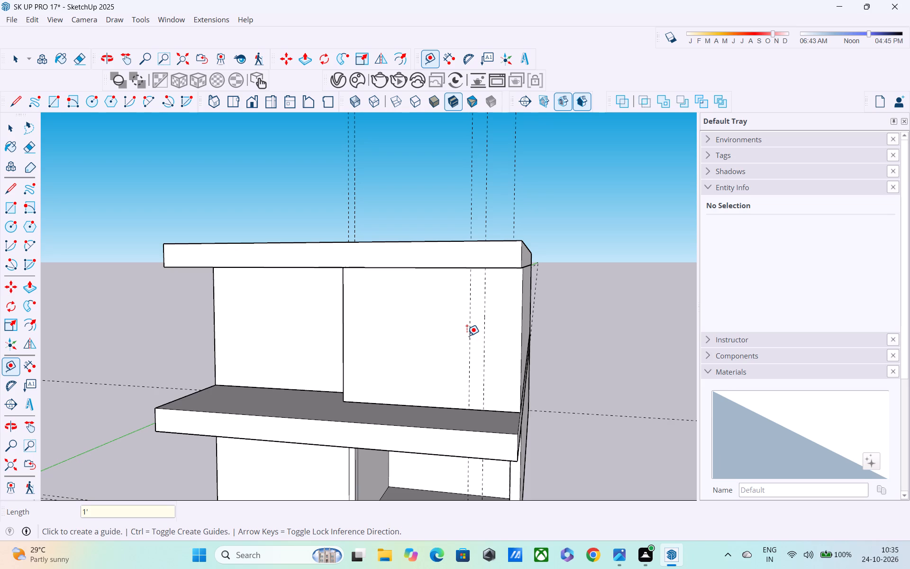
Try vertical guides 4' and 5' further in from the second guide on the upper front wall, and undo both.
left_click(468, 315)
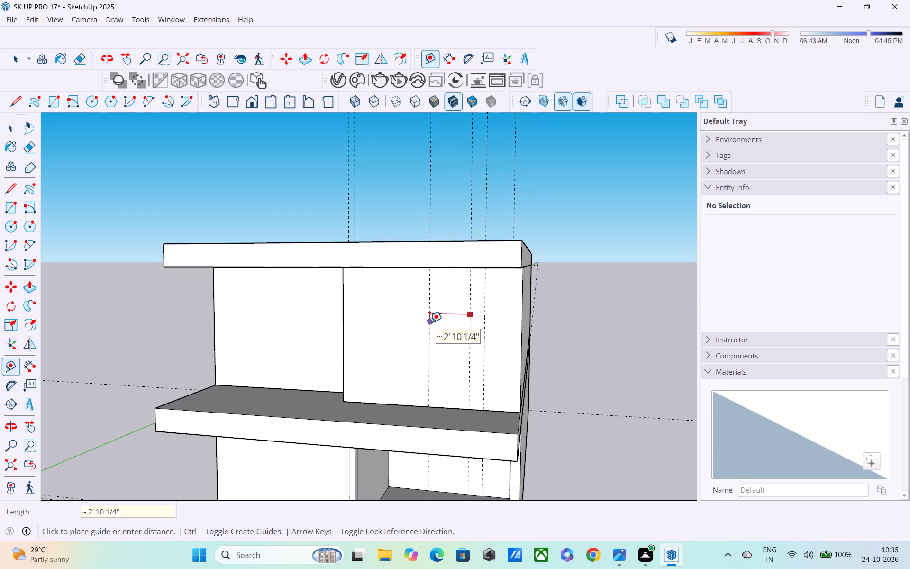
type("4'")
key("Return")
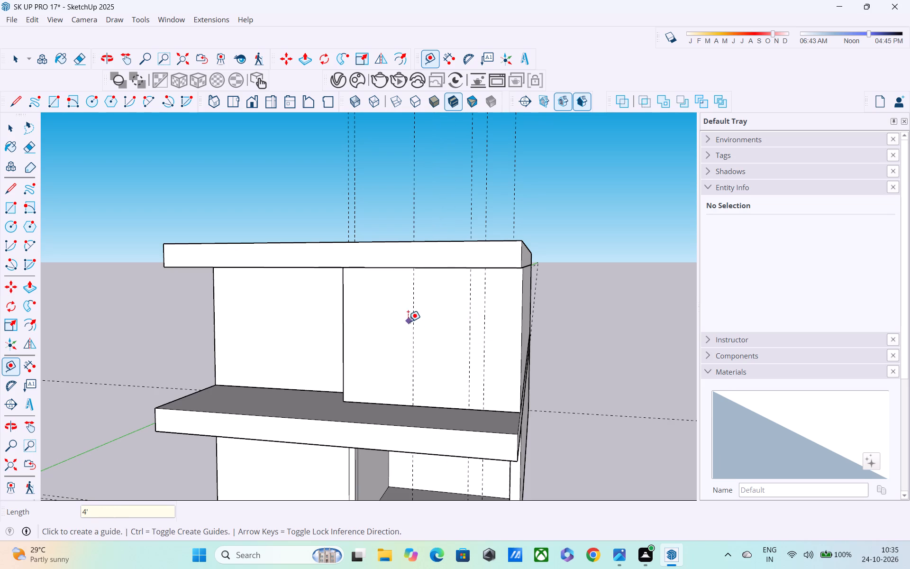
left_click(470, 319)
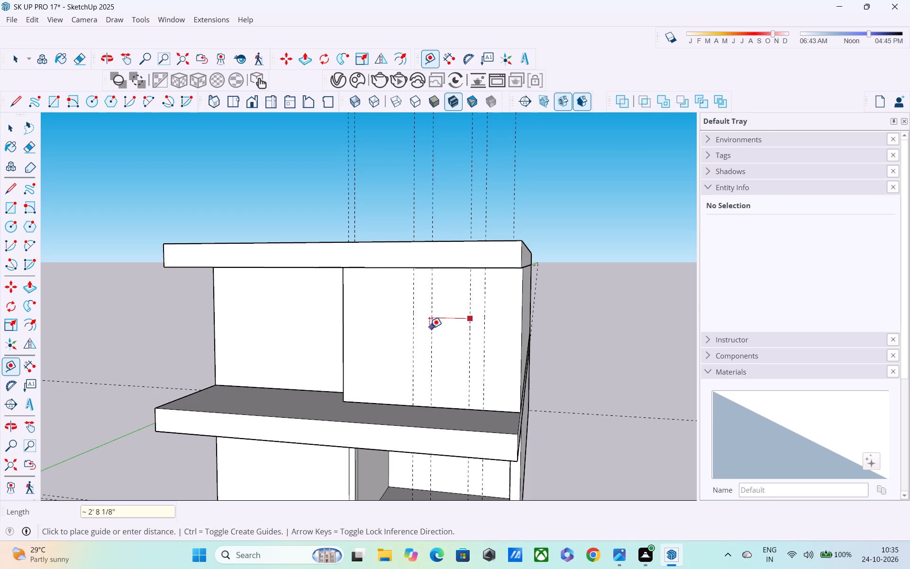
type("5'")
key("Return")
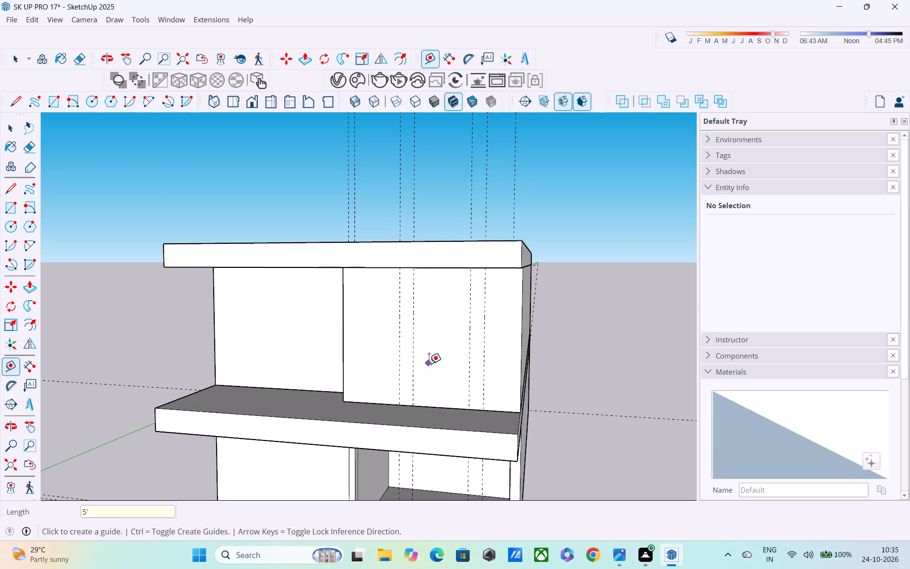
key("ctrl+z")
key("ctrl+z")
Place a third vertical guide 5' further in from the second guide on the upper front wall.
left_click(471, 348)
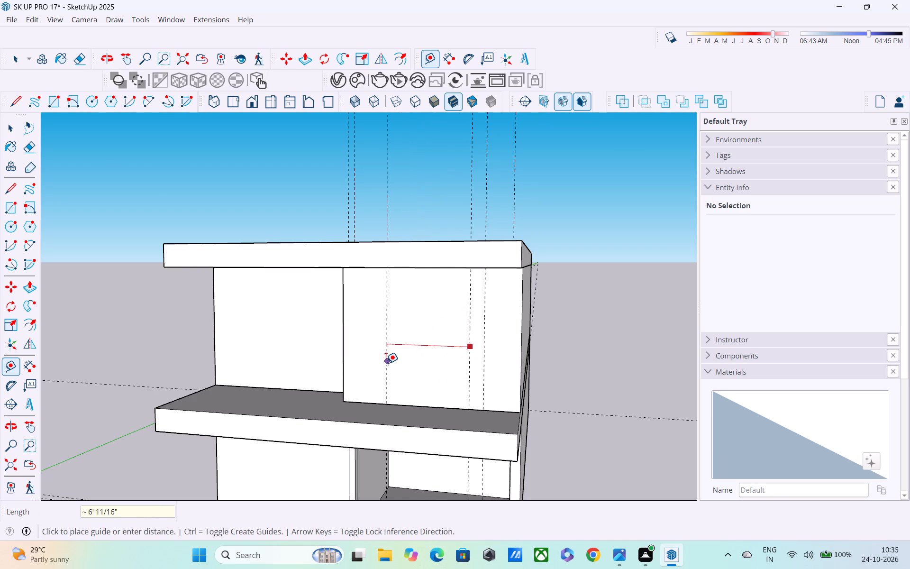
type("5'")
key("Return")
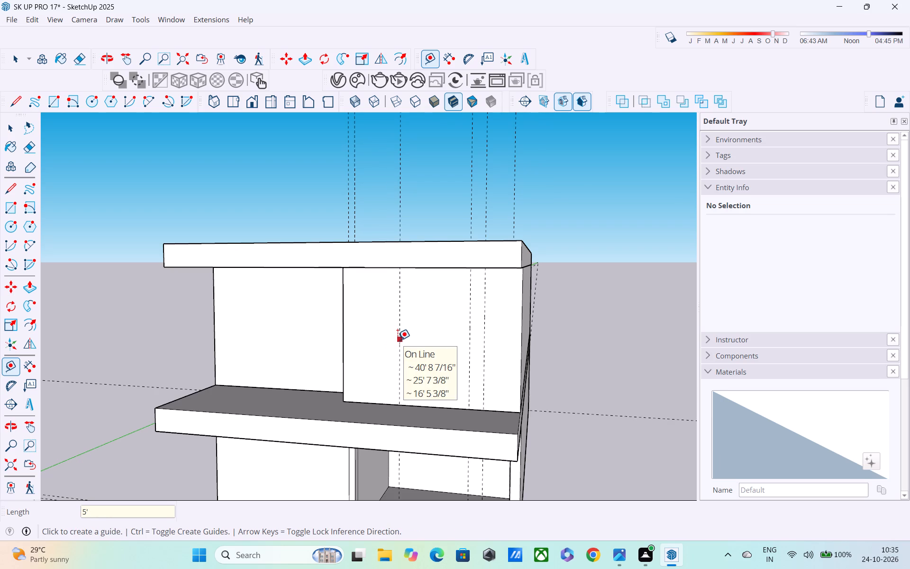
type("6'")
key("Return")
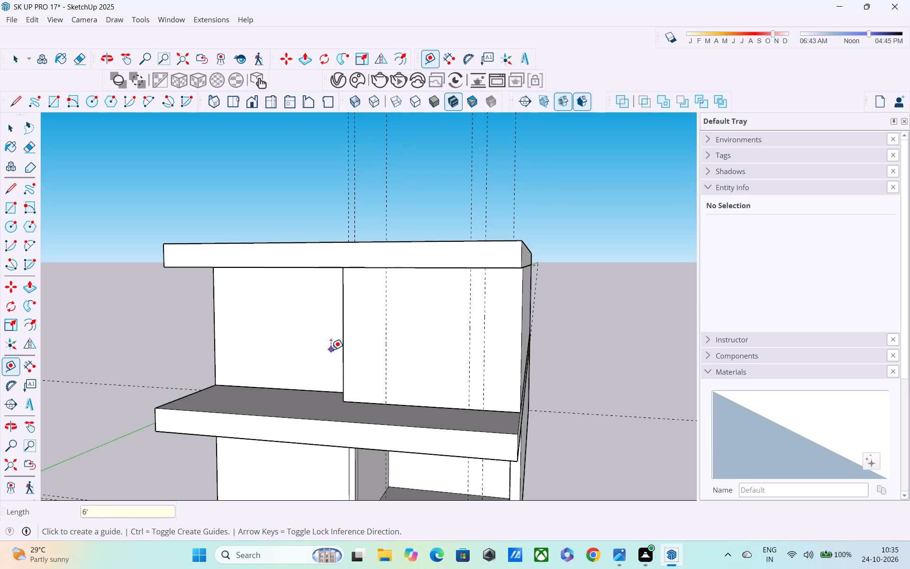
type("5'")
key("Return")
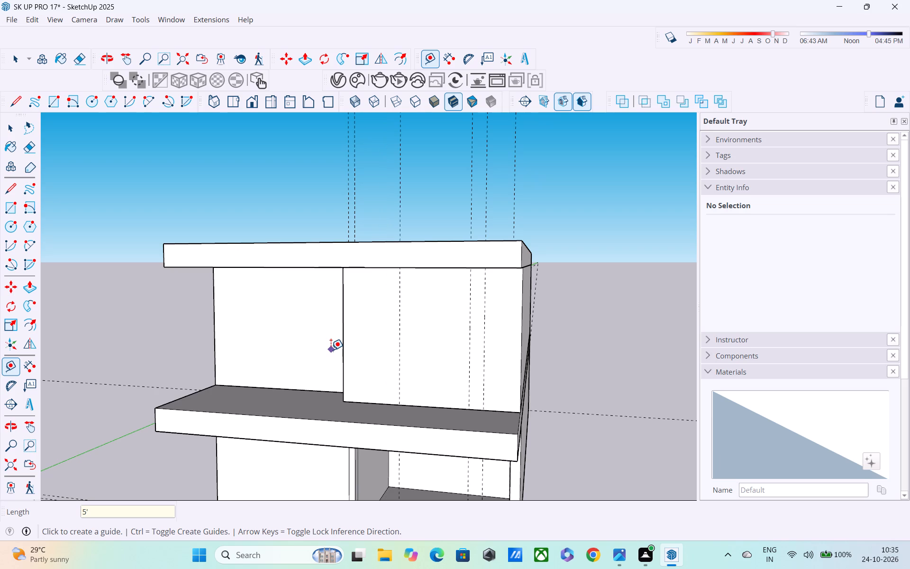
Place a horizontal guide 1' above the bottom edge of the projecting upper-floor front wall.
middle_click_drag(406, 326, 425, 269)
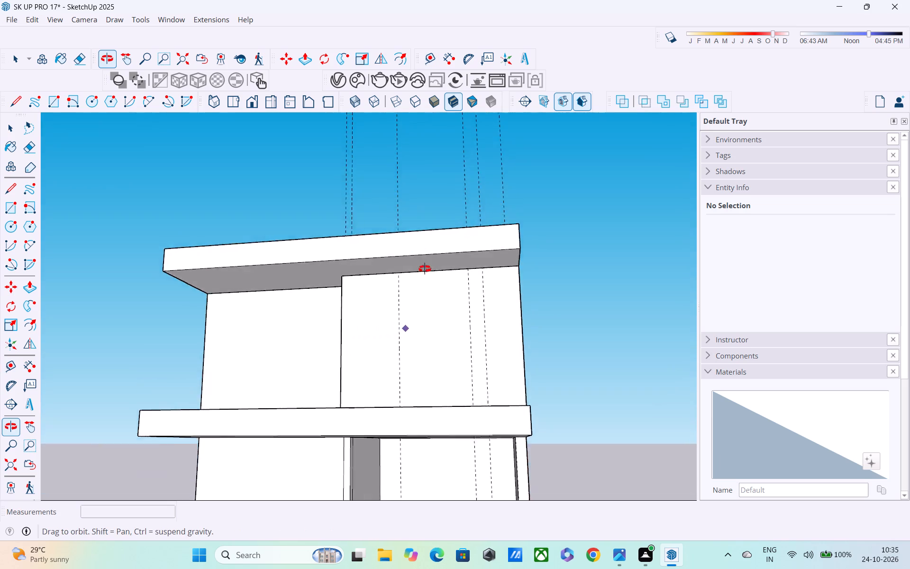
middle_click_drag(425, 269, 355, 348)
middle_click_drag(376, 367, 355, 323)
scroll(373, 347, "up", 2)
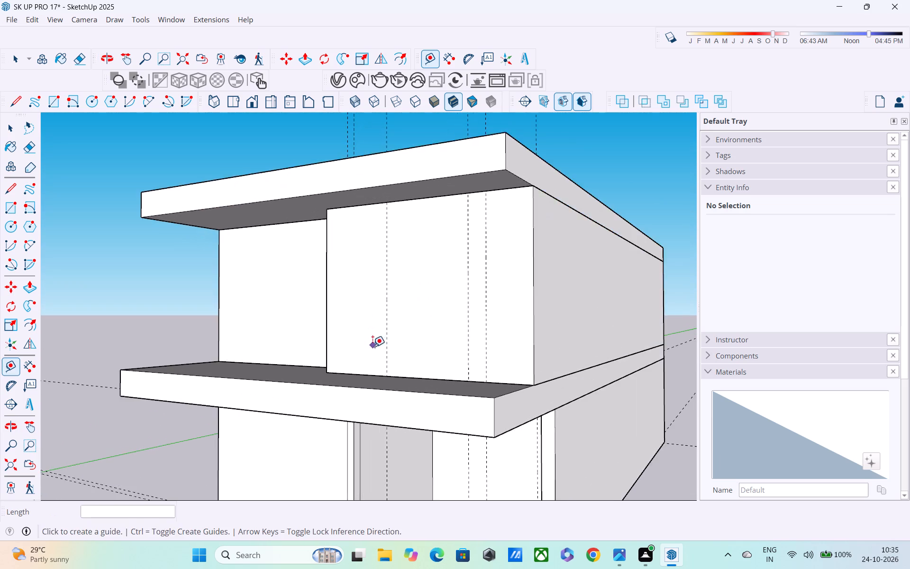
middle_click_drag(374, 349, 435, 360)
scroll(428, 339, "up", 1)
middle_click_drag(423, 333, 335, 382)
scroll(382, 388, "up", 2)
left_click(427, 380)
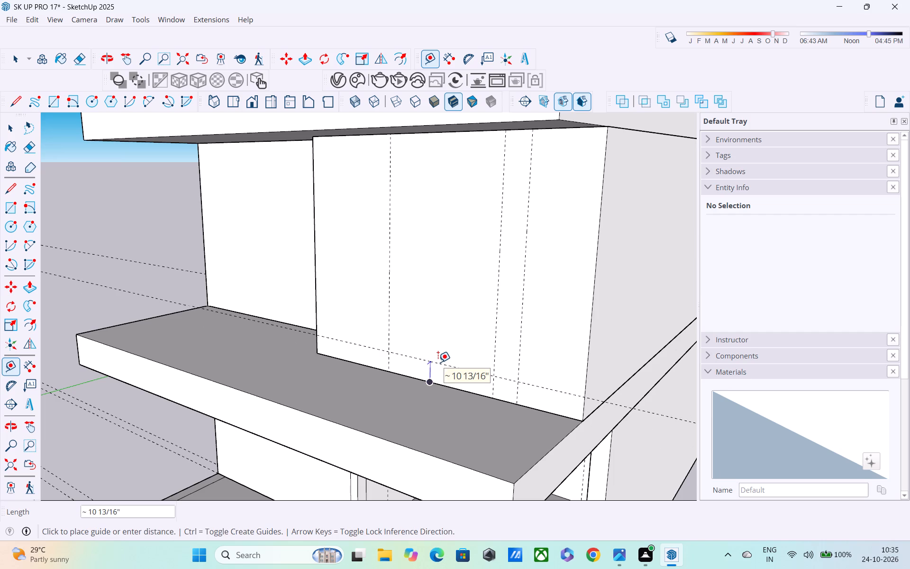
type("1'")
key("Return")
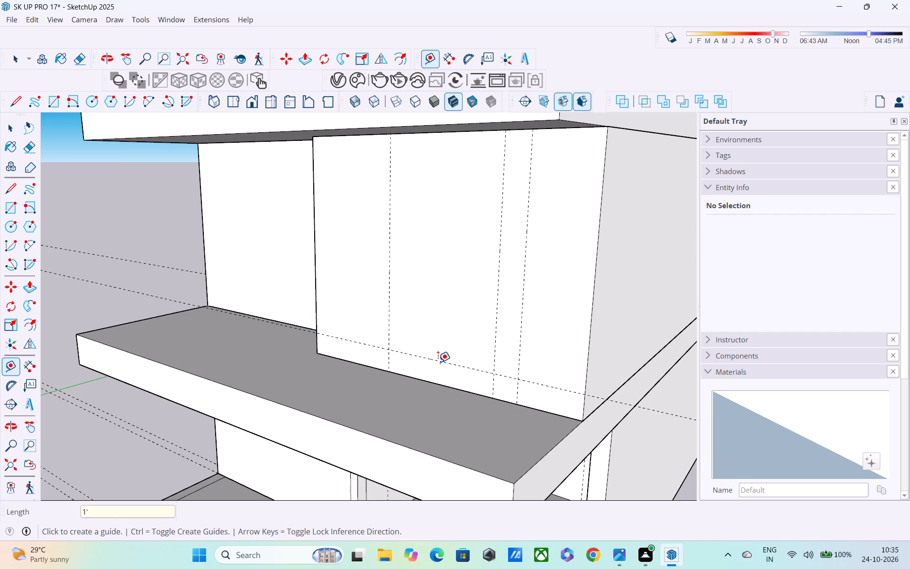
Place a second horizontal guide 1' above the existing horizontal guide on the projecting upper-floor front wall.
middle_click_drag(470, 320, 434, 311)
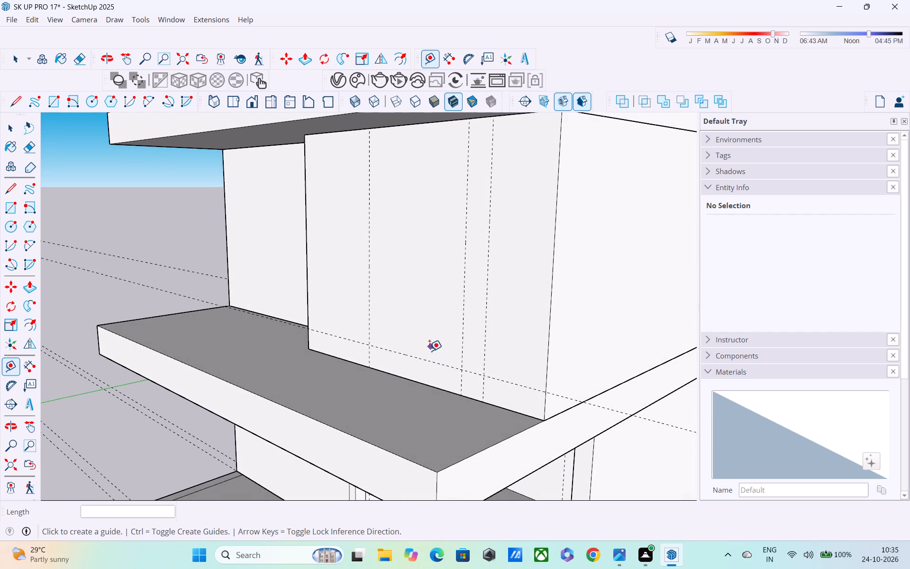
left_click(427, 359)
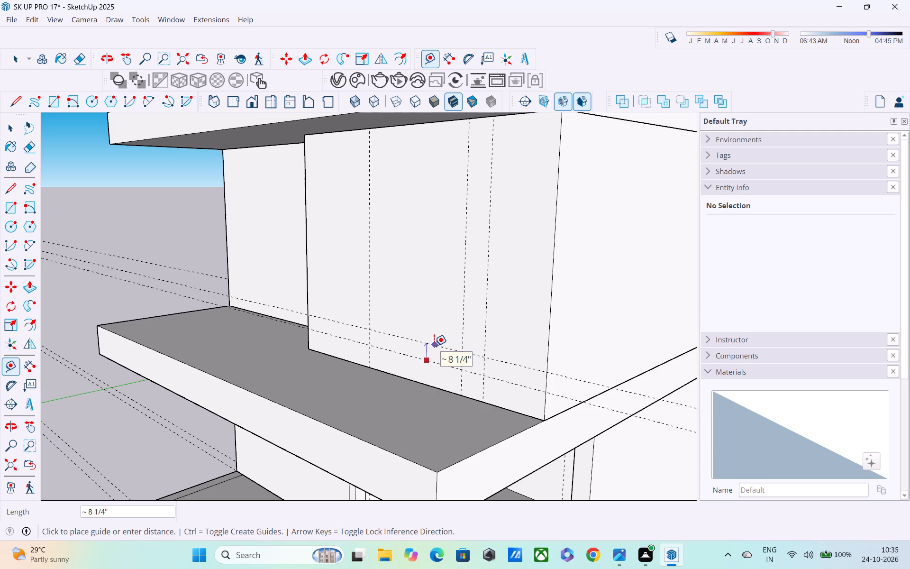
type("1'")
key("Return")
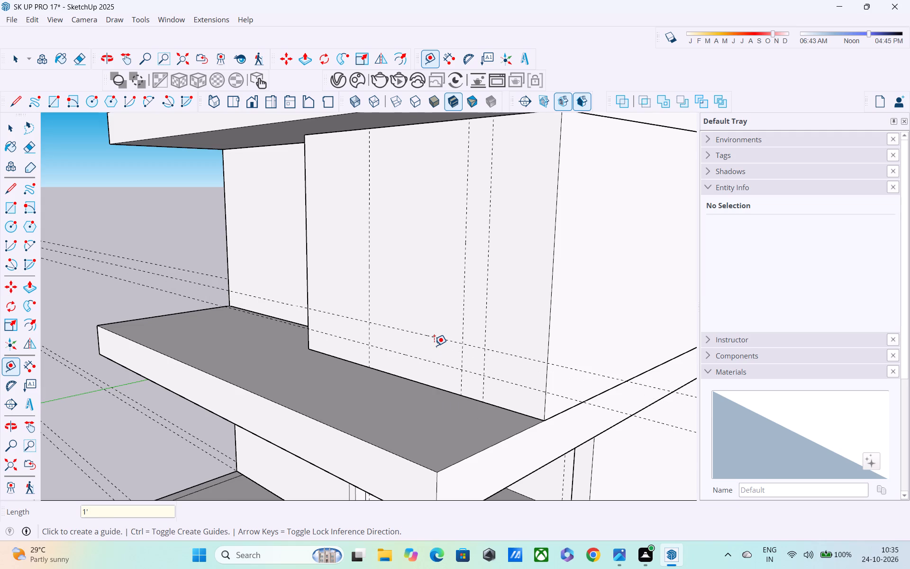
Delete the lower of the two horizontal guides near the bottom of the projecting upper-floor front wall.
scroll(433, 332, "down", 3)
middle_click_drag(428, 337, 603, 306)
scroll(597, 308, "down", 4)
middle_click_drag(585, 314, 526, 266)
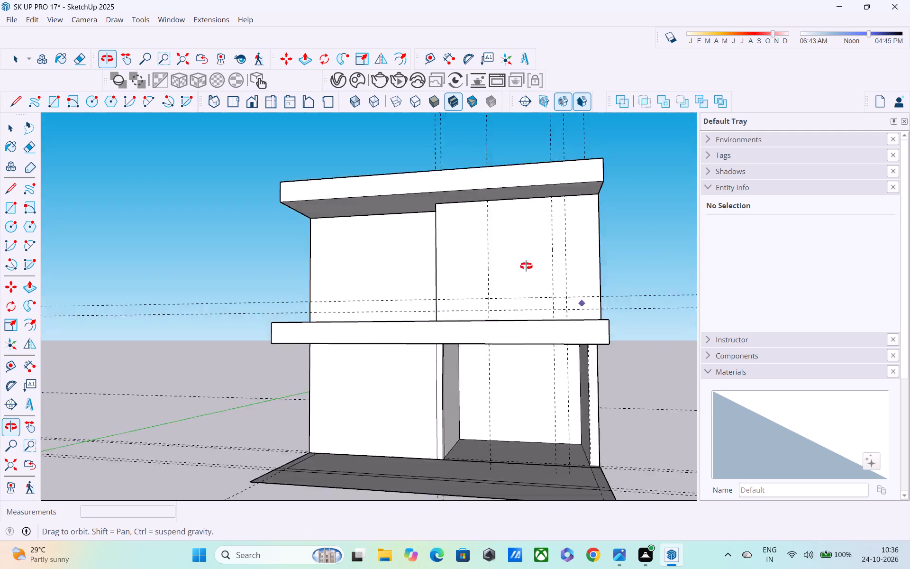
middle_click_drag(526, 266, 549, 364)
scroll(556, 343, "up", 4)
key("space")
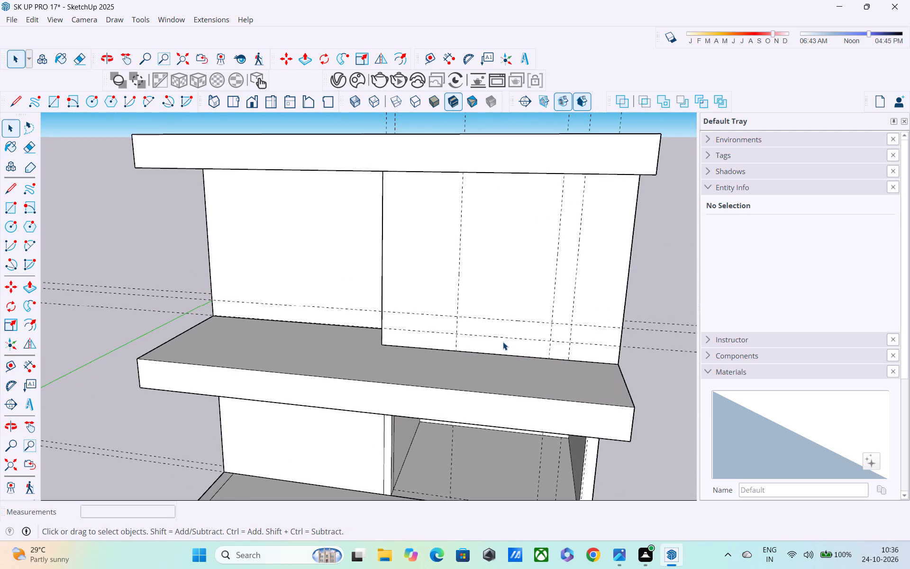
left_click(501, 340)
left_click(503, 336)
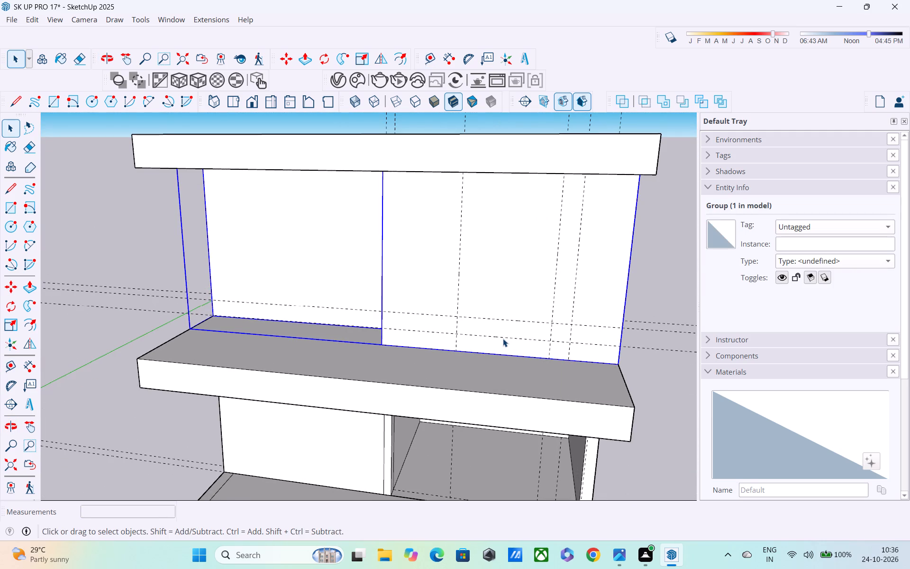
double_click(503, 339)
key("Delete")
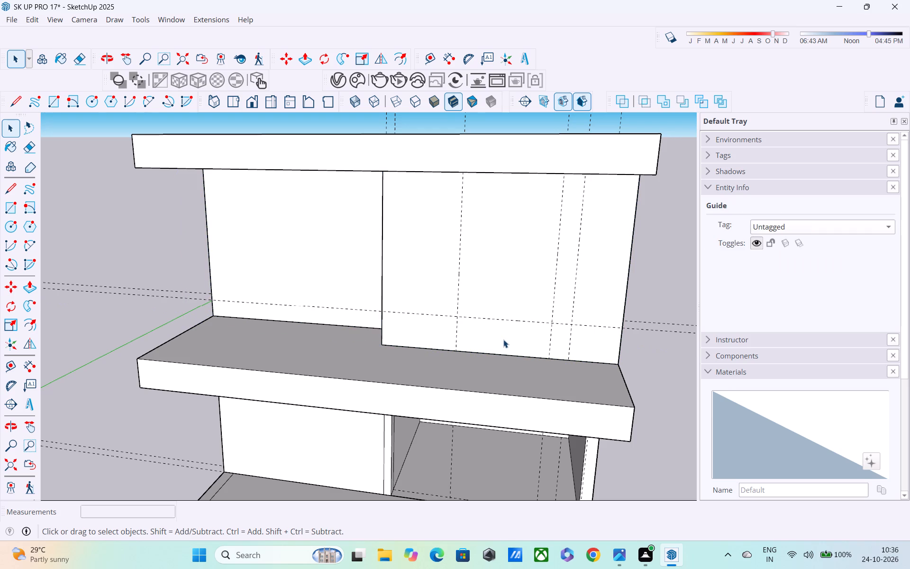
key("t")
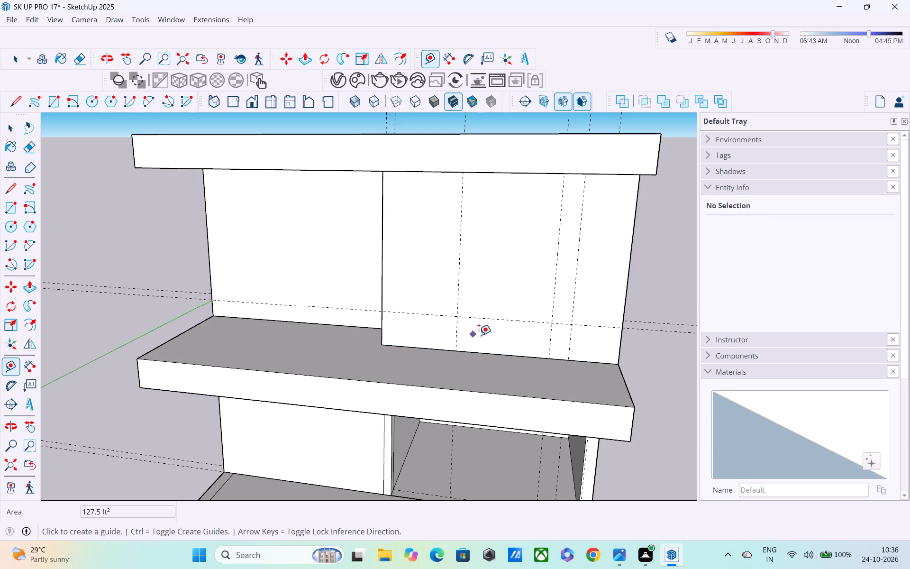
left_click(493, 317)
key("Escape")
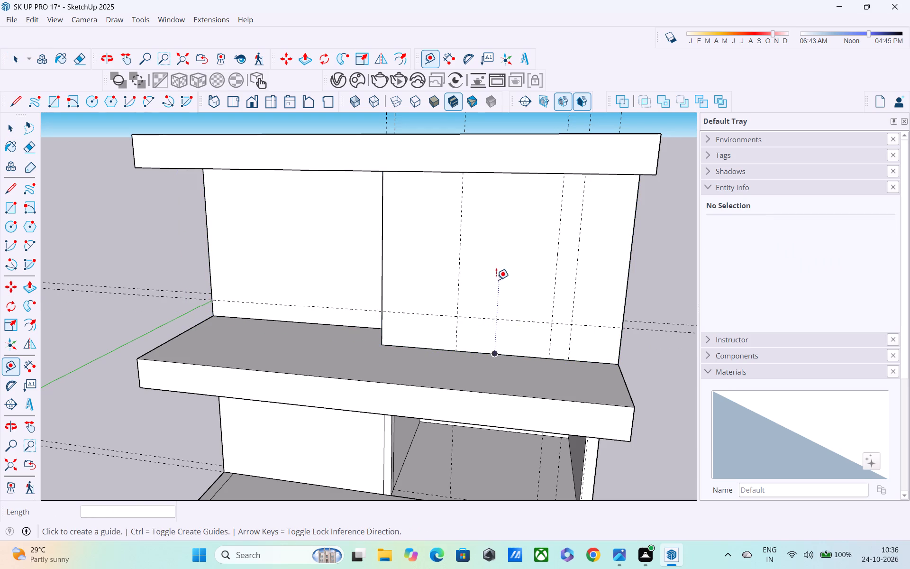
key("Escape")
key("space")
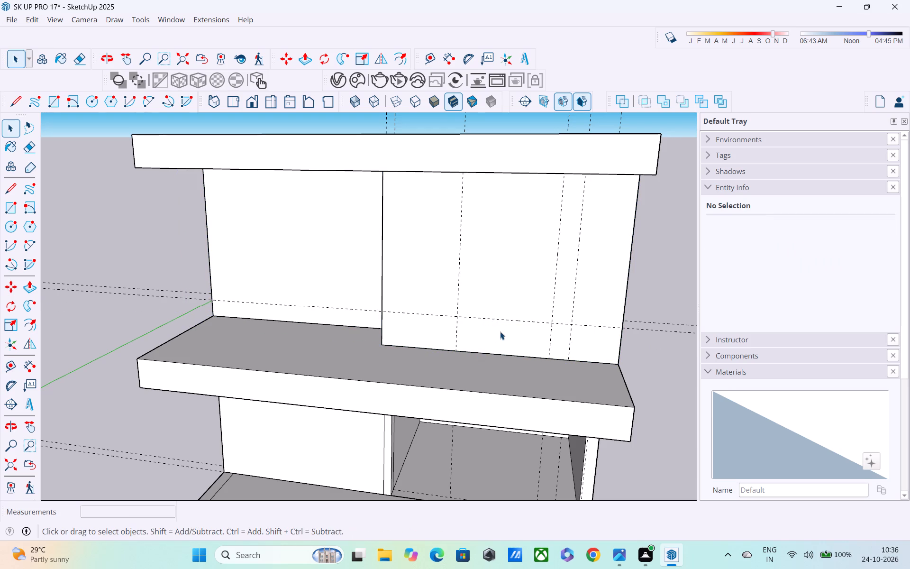
Place a horizontal guide 5.5' above the lower horizontal guide on the projecting upper front wall, after trying 7', 6' and 5'.
key("t")
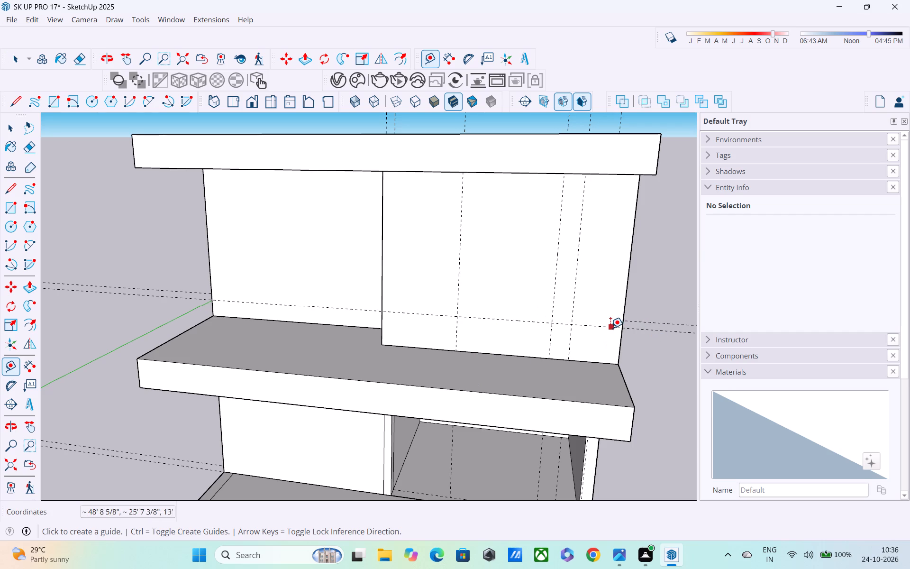
left_click(610, 328)
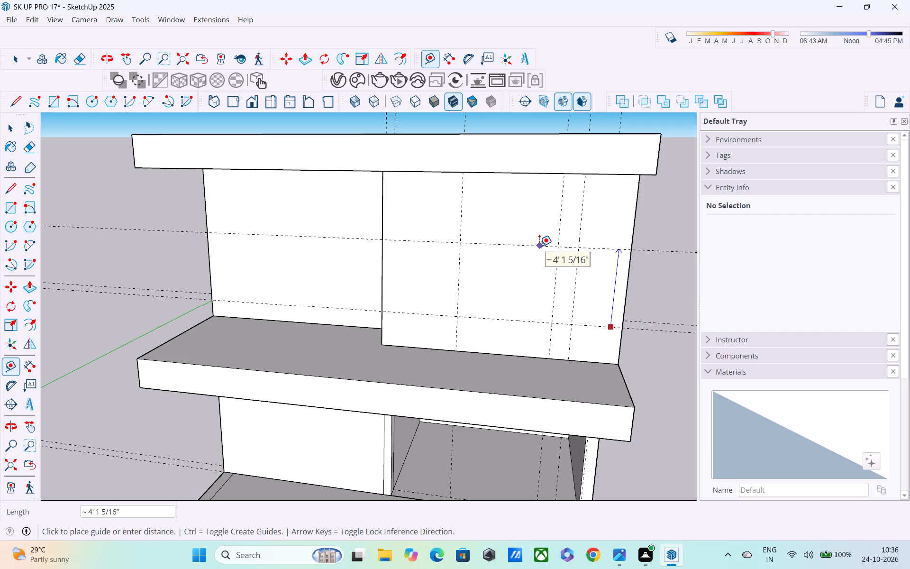
type("7'")
key("Return")
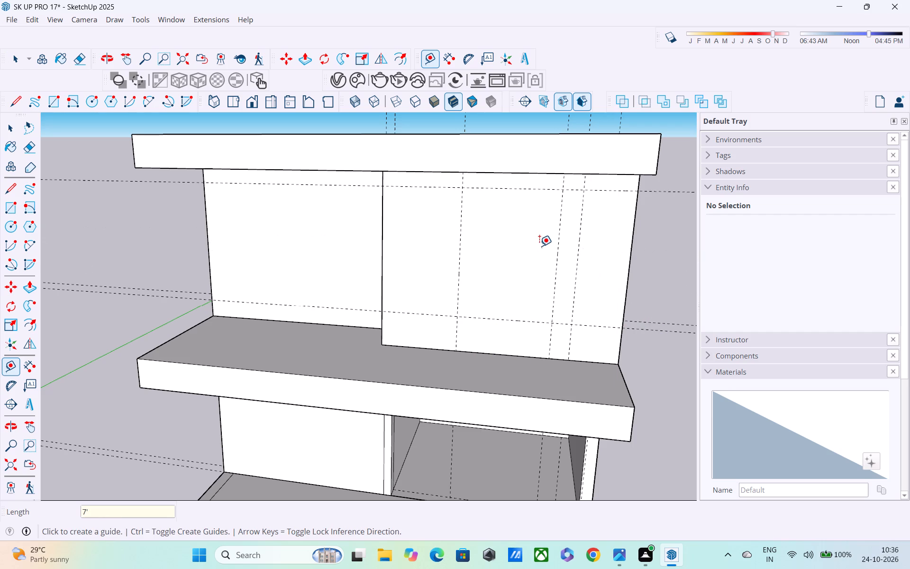
type("6'")
key("Return")
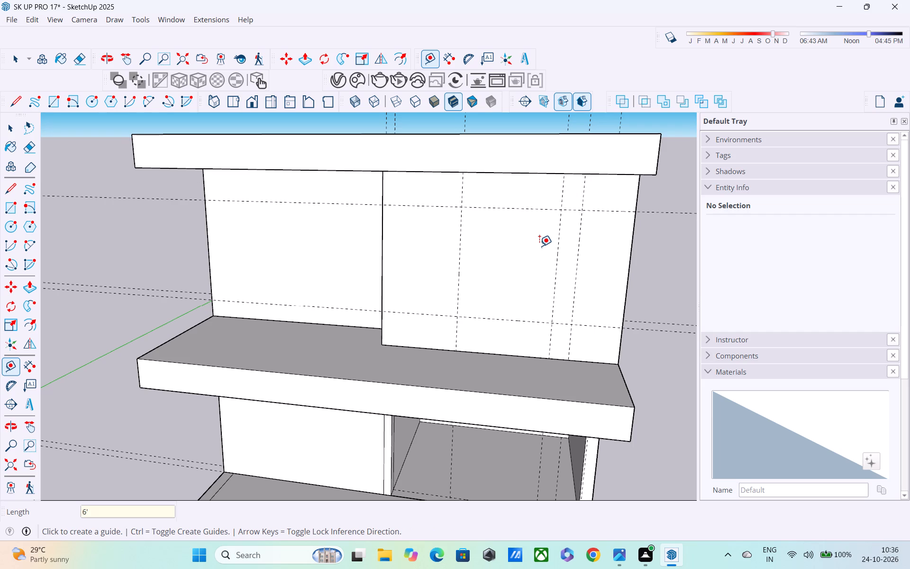
type("5'")
key("Return")
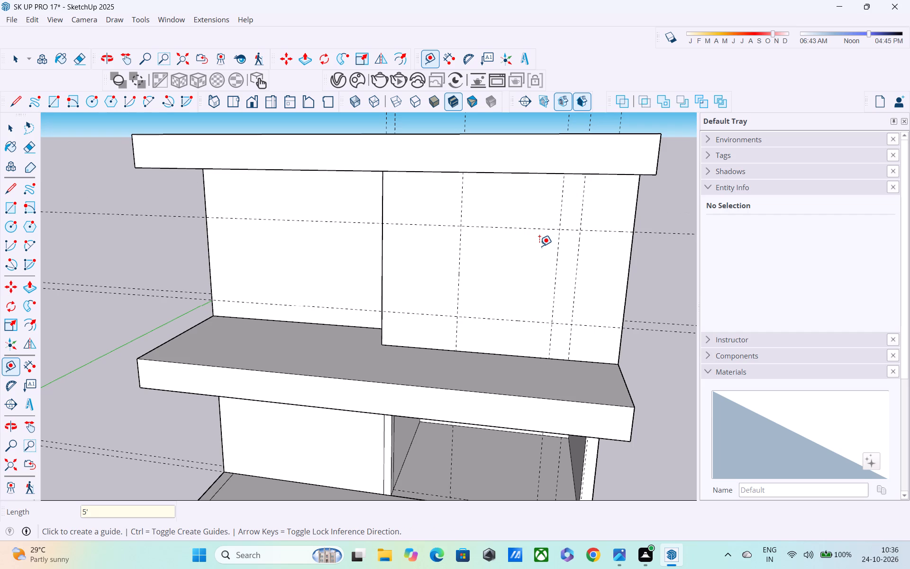
type("5.")
type("5'")
key("Return")
scroll(544, 248, "down", 1)
middle_click_drag(542, 243, 525, 191)
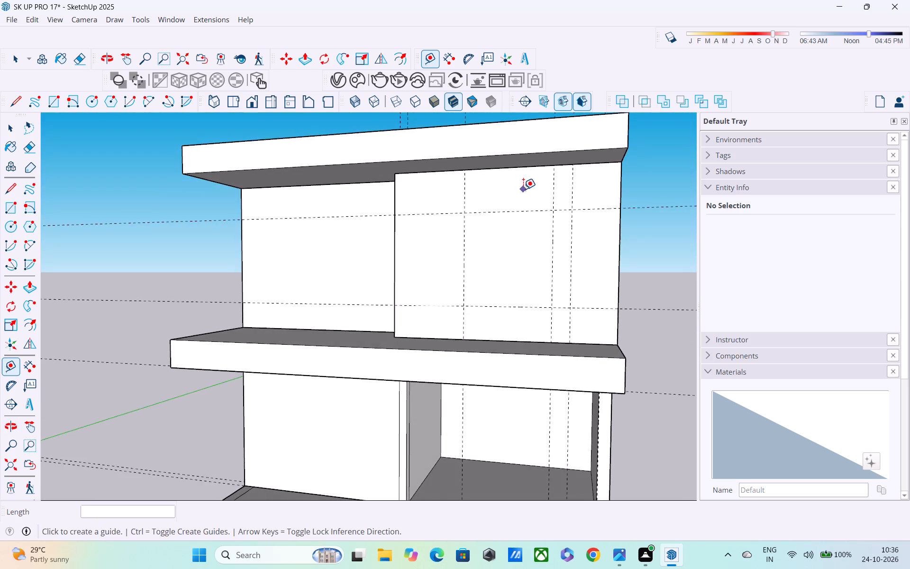
middle_click_drag(565, 220, 639, 254)
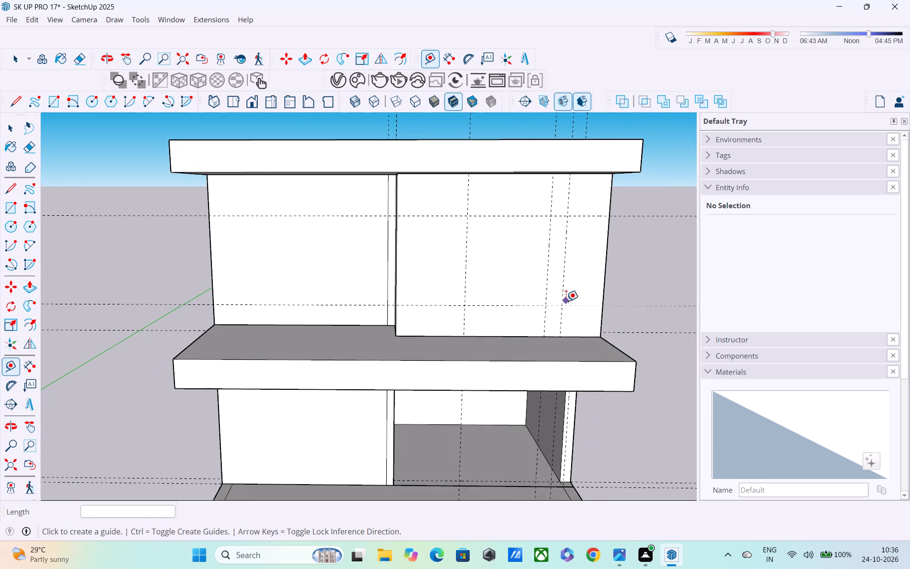
key("Escape")
key("space")
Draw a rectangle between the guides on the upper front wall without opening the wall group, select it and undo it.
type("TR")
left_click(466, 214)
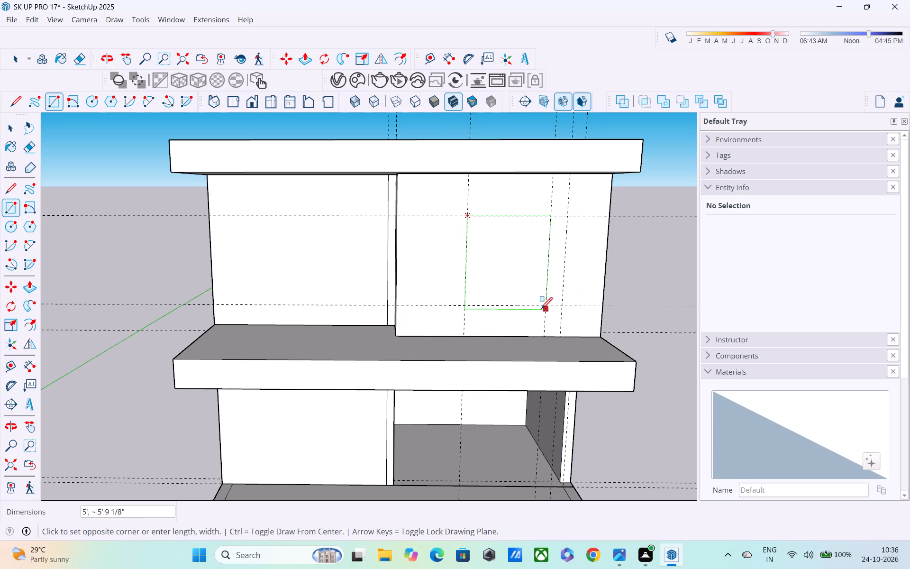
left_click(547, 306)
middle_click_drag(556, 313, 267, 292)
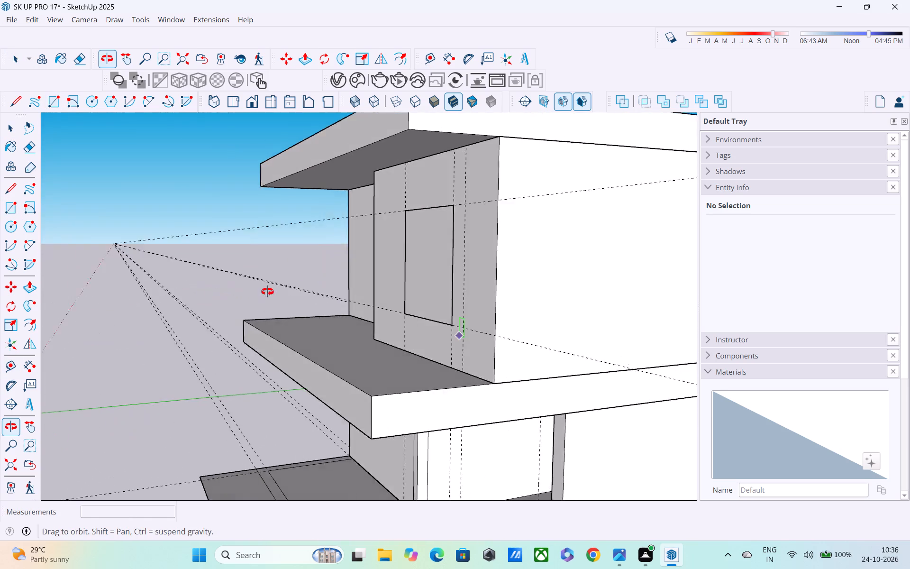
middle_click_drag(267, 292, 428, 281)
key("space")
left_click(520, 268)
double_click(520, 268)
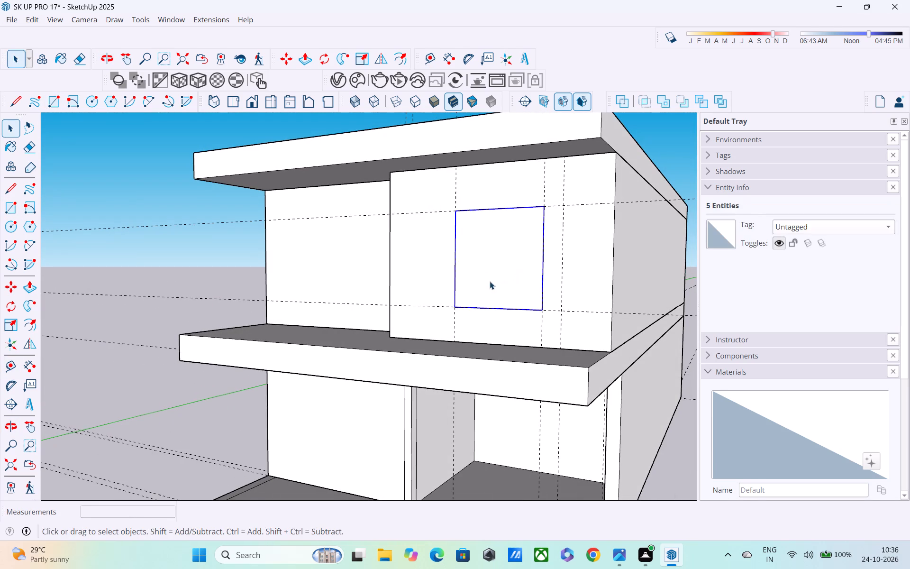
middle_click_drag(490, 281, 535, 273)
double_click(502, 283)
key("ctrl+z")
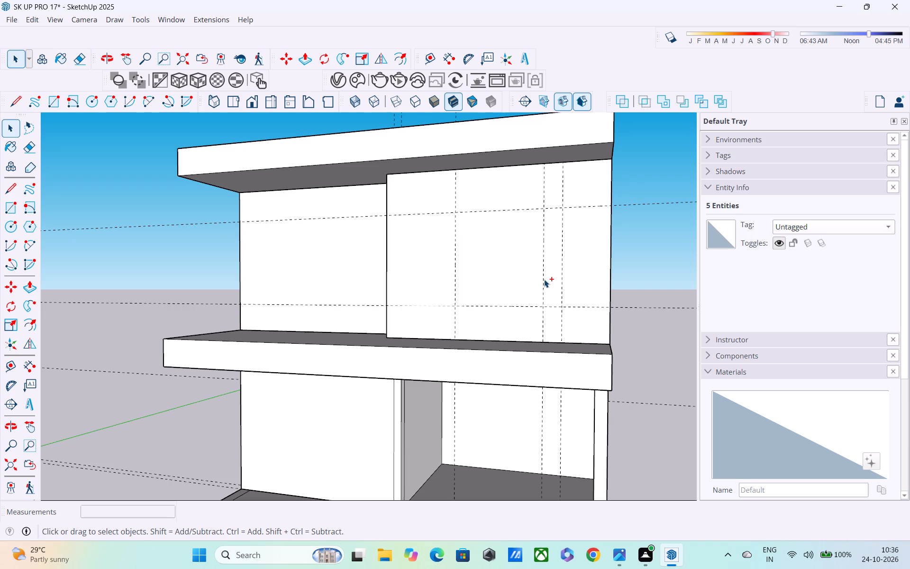
Open the upper wall group and draw a 5' by 5' 6" rectangle between the guides on the projecting front wall.
double_click(506, 285)
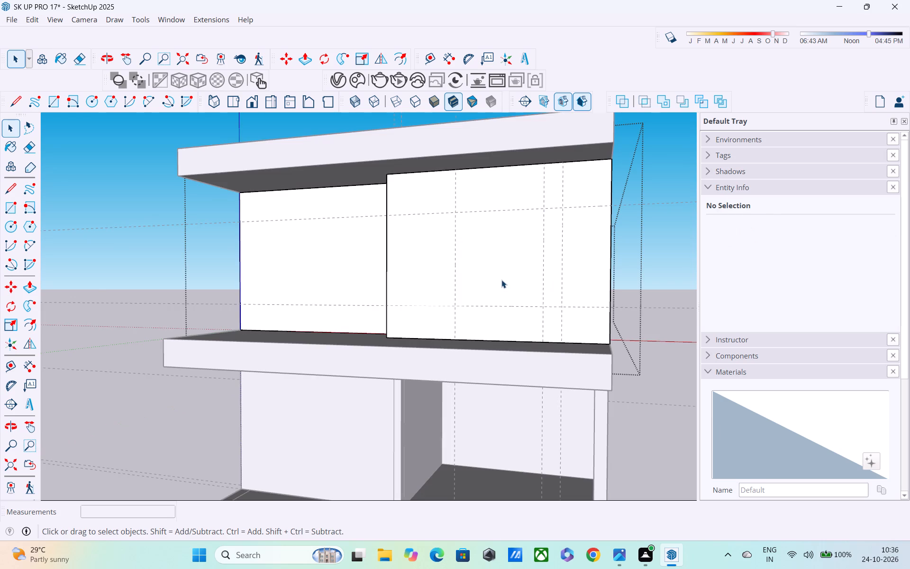
key("r")
left_click(454, 214)
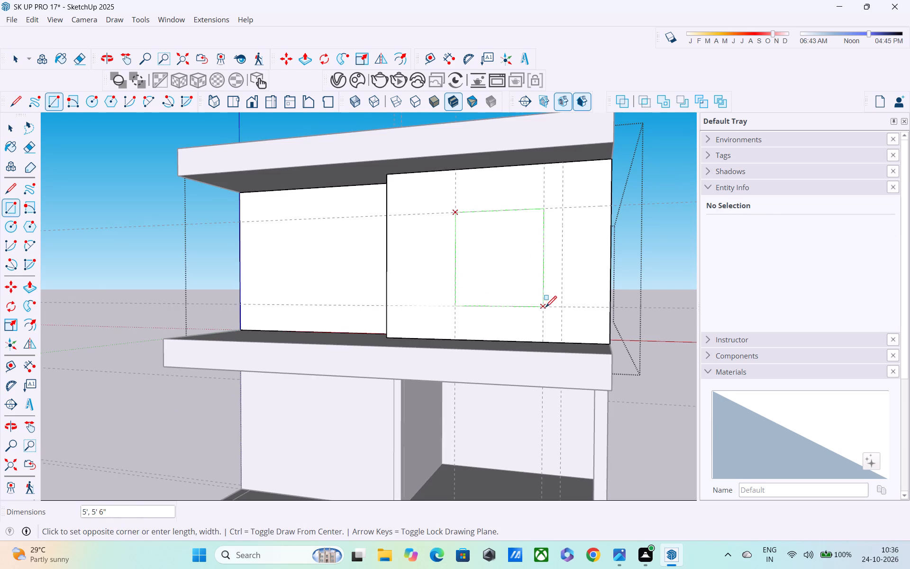
left_click(546, 308)
key("space")
Open the roof slab group and draw a 4' line across its underside from the 2.5' vertical guide, continuing 1' 8" up the front face.
scroll(545, 306, "down", 4)
middle_click_drag(602, 303, 623, 304)
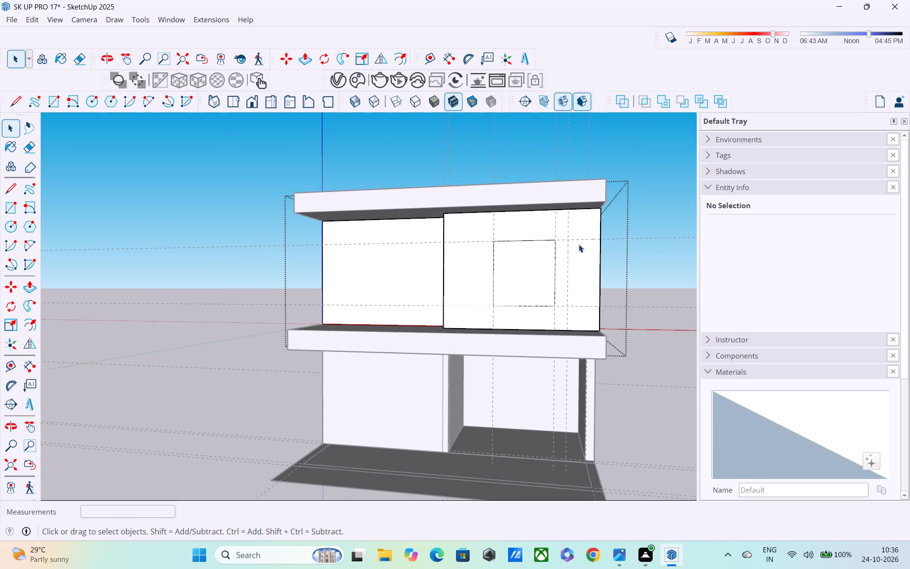
scroll(580, 245, "down", 1)
middle_click_drag(582, 245, 492, 318)
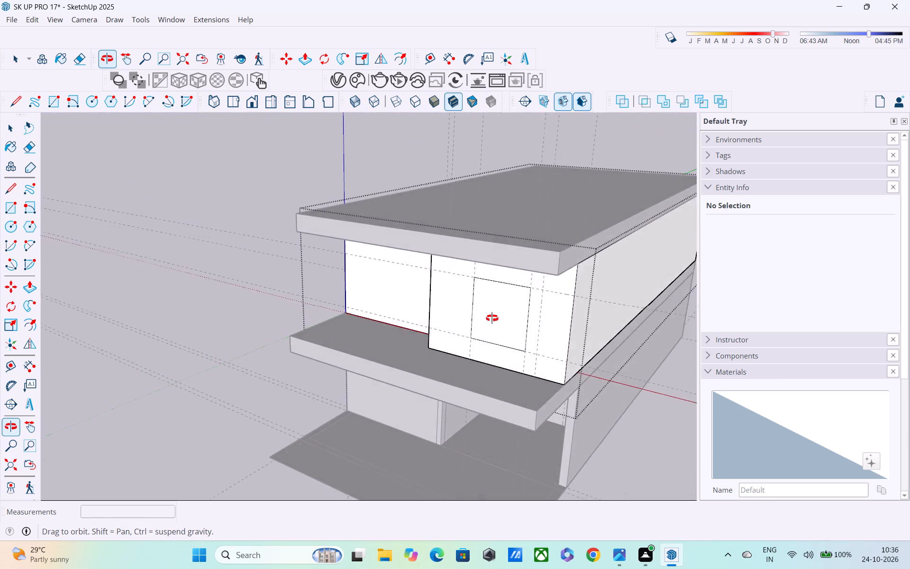
middle_click_drag(492, 318, 601, 289)
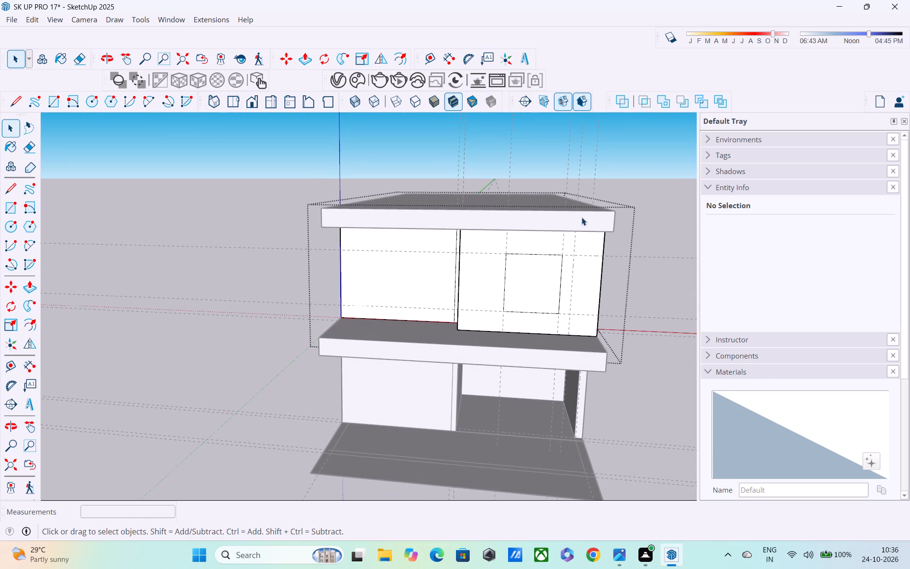
double_click(579, 215)
middle_click_drag(587, 242, 554, 160)
scroll(551, 178, "up", 1)
scroll(551, 178, "down", 1)
scroll(551, 178, "up", 4)
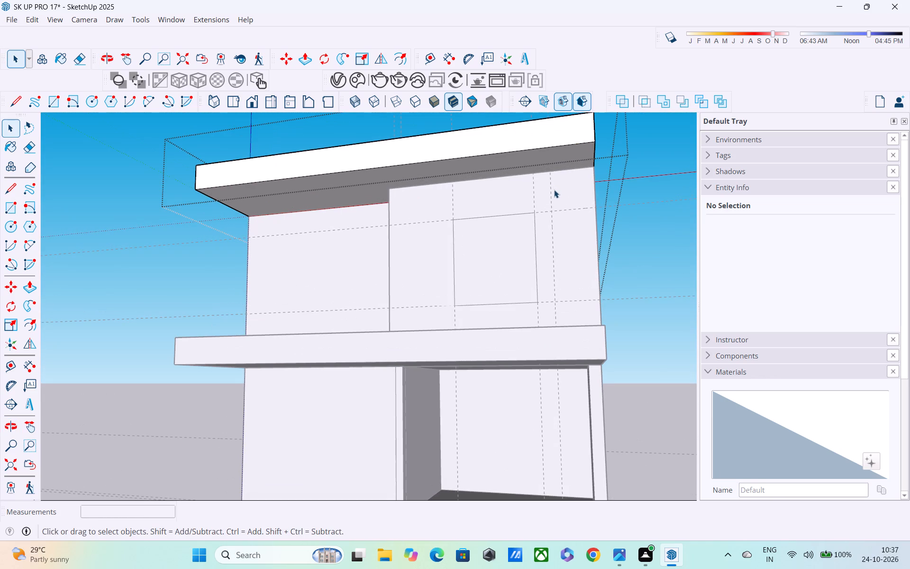
key("l")
left_click(551, 173)
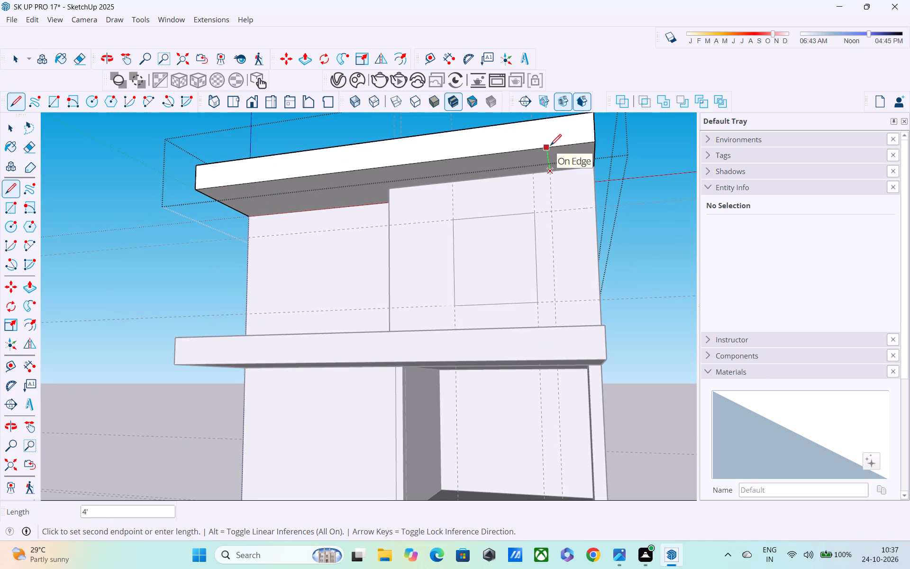
left_click(550, 147)
middle_click_drag(546, 136, 561, 194)
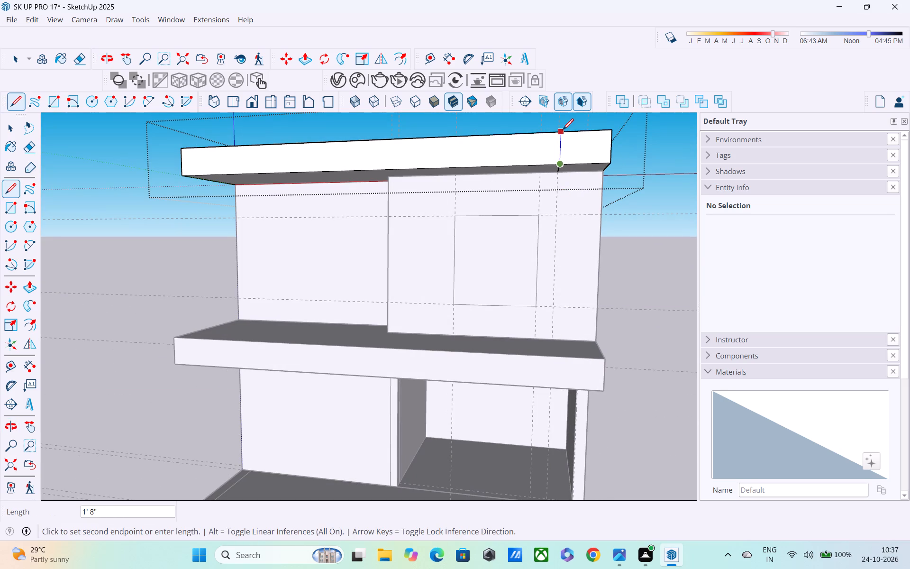
left_click(562, 133)
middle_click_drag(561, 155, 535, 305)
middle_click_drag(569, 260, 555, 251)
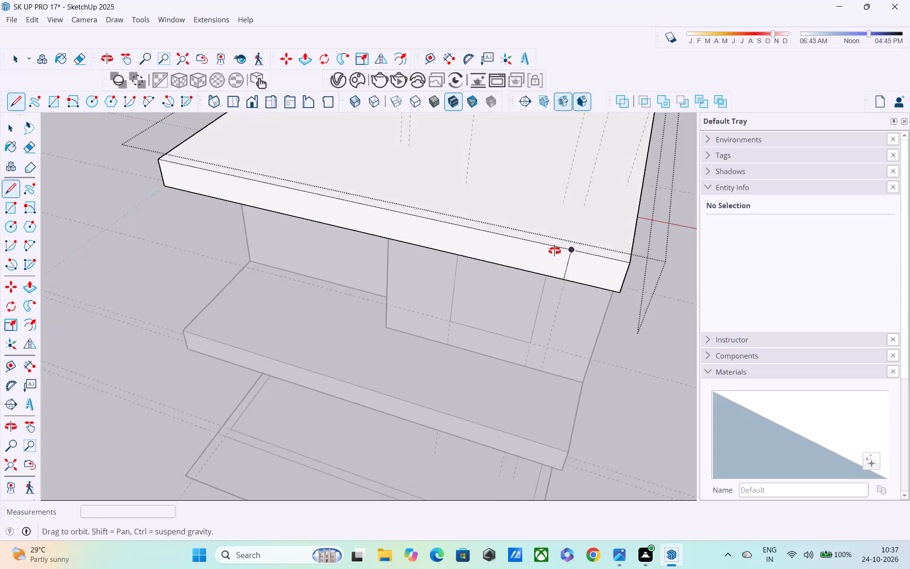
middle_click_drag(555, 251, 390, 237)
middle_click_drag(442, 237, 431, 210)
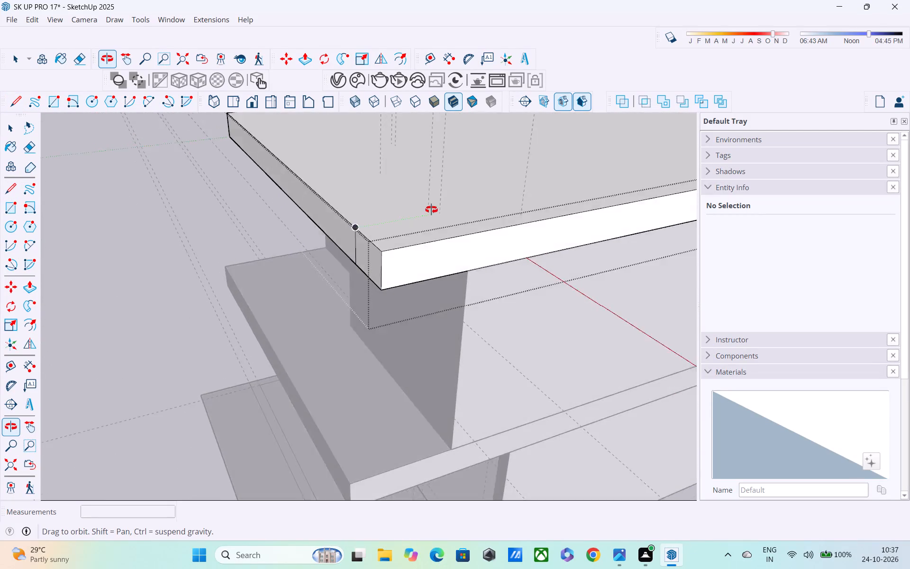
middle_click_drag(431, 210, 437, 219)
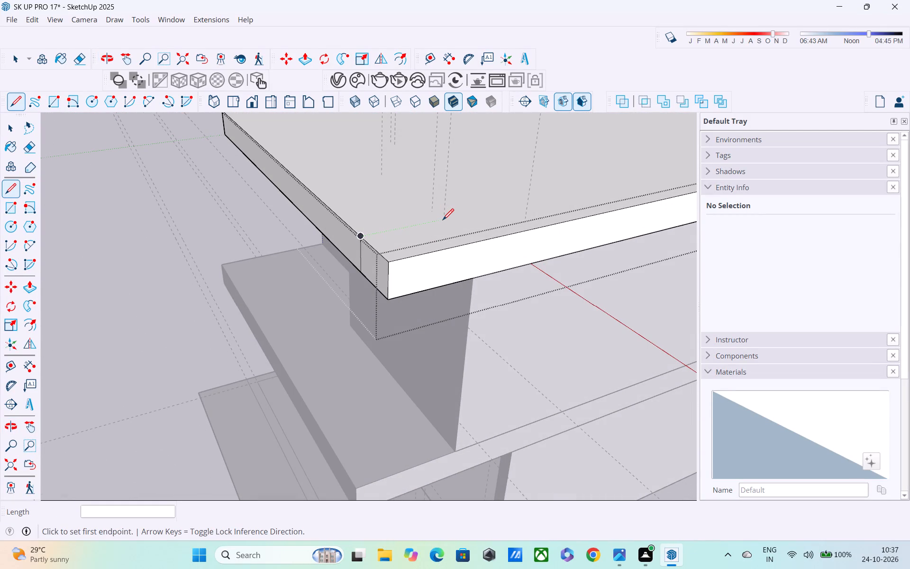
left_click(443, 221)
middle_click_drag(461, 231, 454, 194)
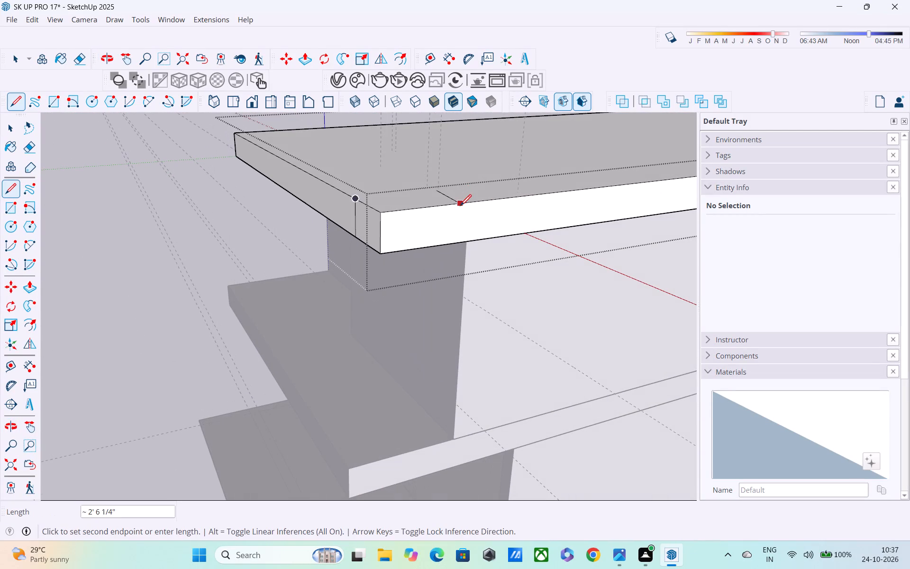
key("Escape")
Push the roof slab's narrow front corner face, outside the drawn line, back 4' to notch the overhang.
middle_click_drag(397, 307, 507, 315)
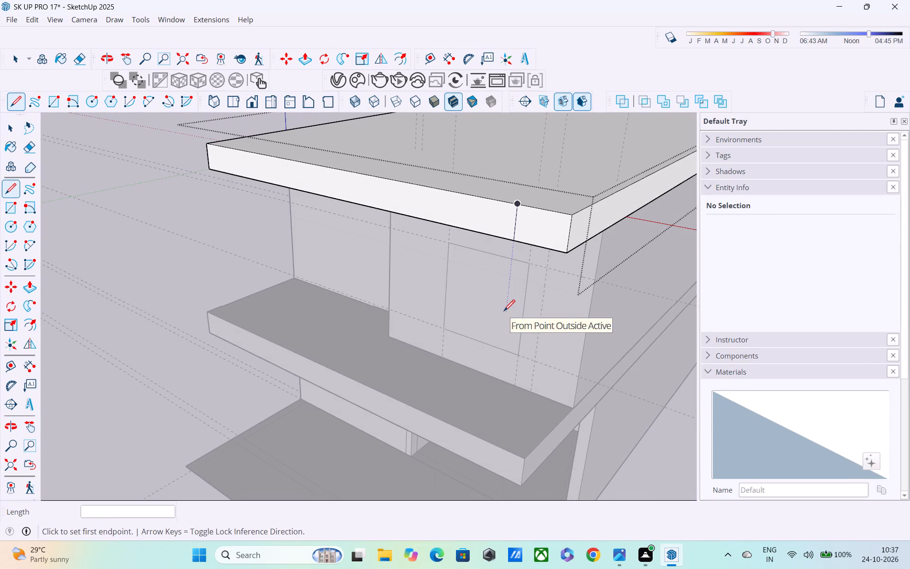
key("p")
left_click(528, 218)
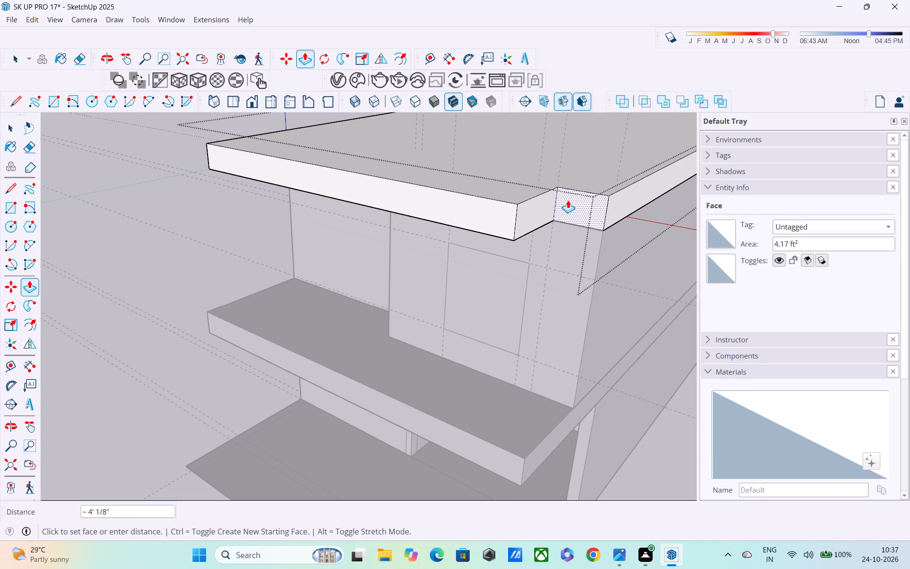
left_click(593, 226)
Examine the notched roof slab and the building's front from several angles and distances.
middle_click_drag(591, 282, 598, 266)
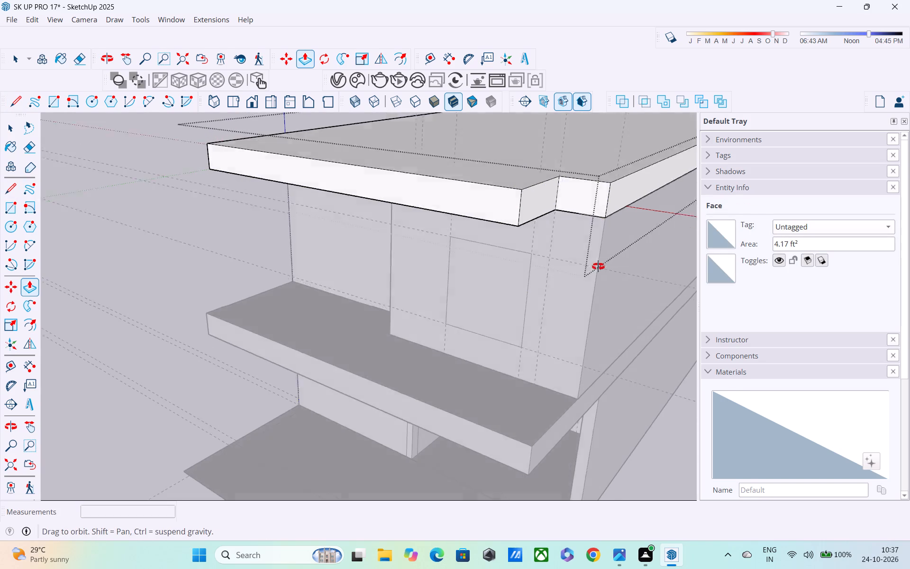
middle_click_drag(598, 266, 621, 202)
scroll(610, 207, "down", 5)
middle_click_drag(449, 315, 466, 356)
scroll(470, 341, "down", 4)
middle_click_drag(541, 314, 598, 270)
middle_click_drag(551, 293, 544, 299)
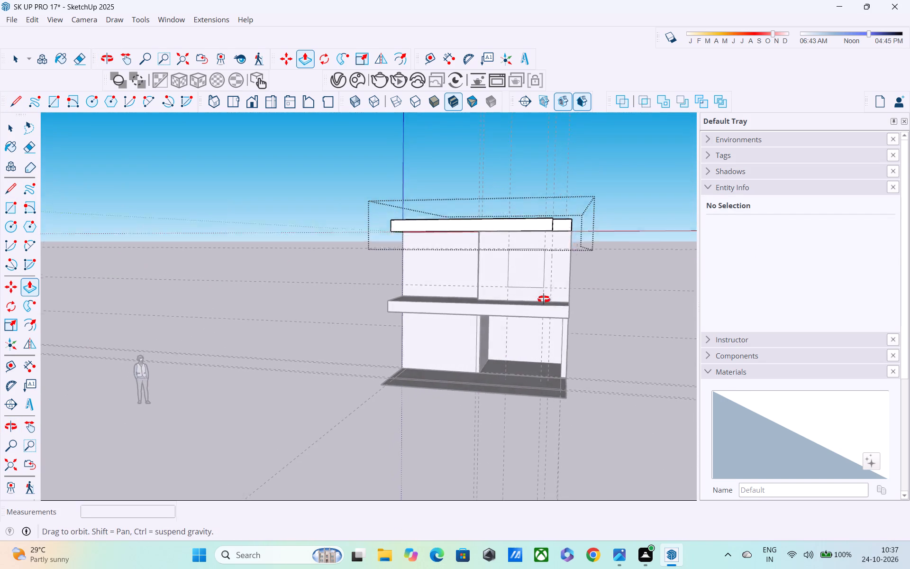
middle_click_drag(544, 299, 519, 326)
middle_click_drag(533, 323, 572, 306)
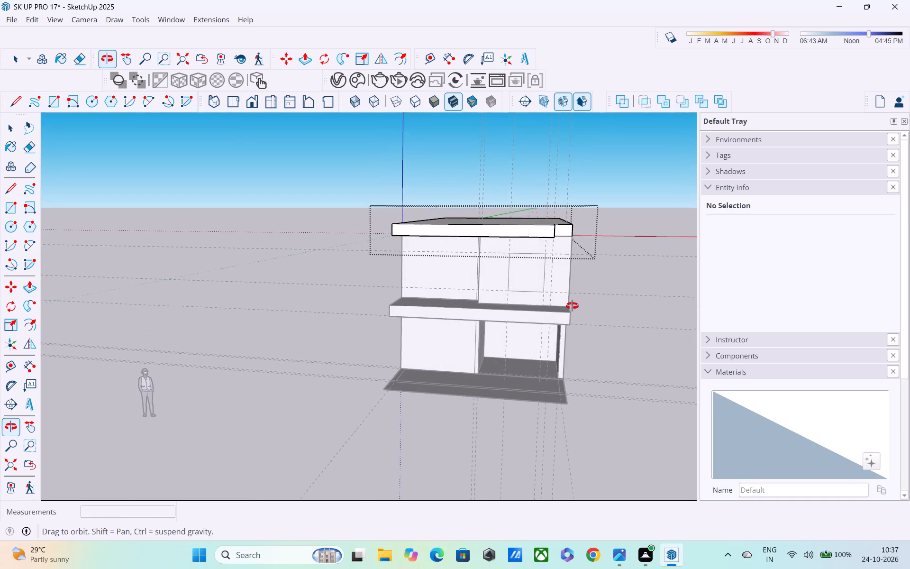
middle_click_drag(572, 306, 573, 305)
scroll(555, 244, "up", 14)
middle_click_drag(567, 241, 567, 163)
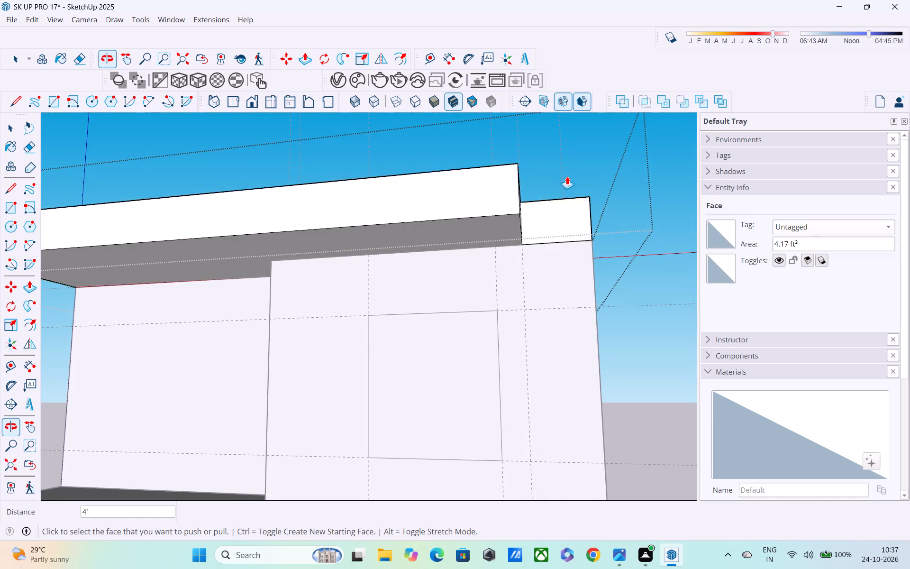
scroll(567, 241, "down", 9)
scroll(564, 292, "down", 3)
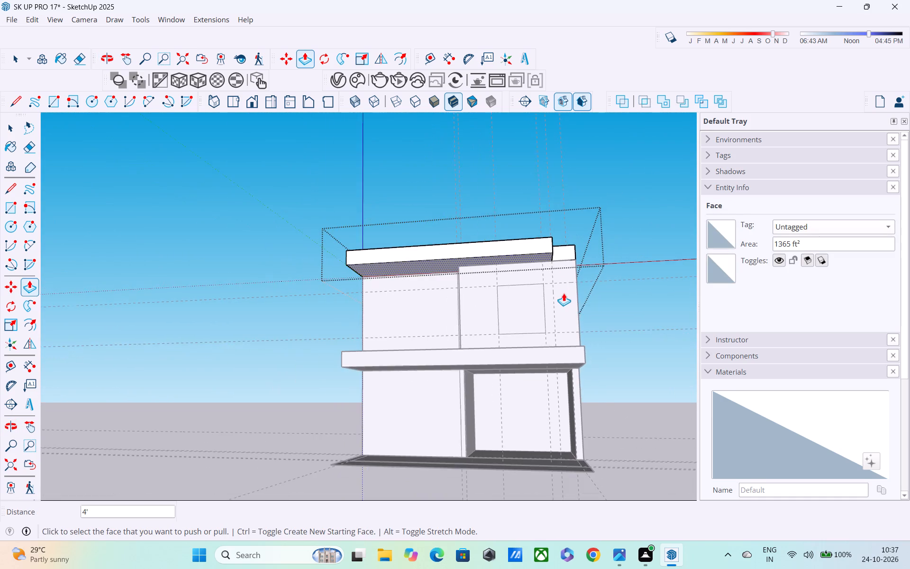
middle_click_drag(565, 296, 573, 327)
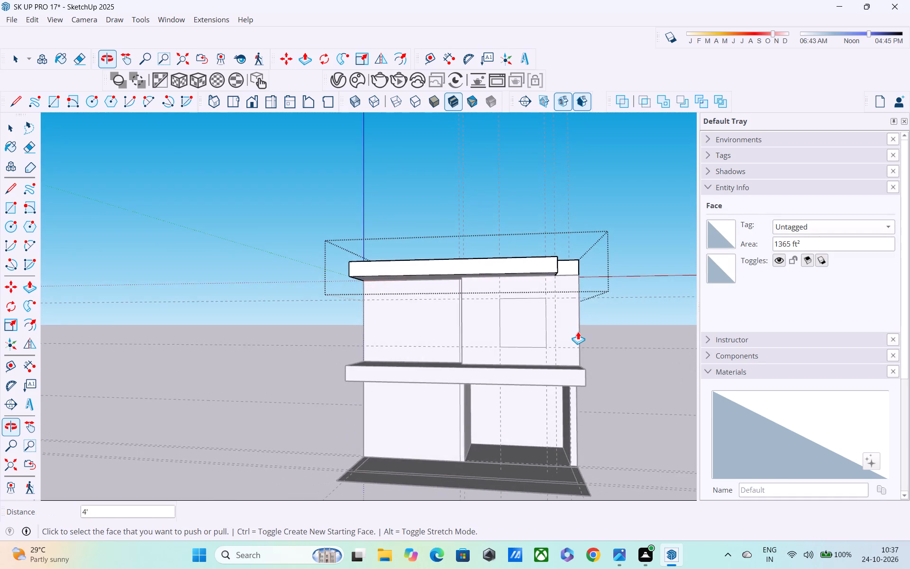
scroll(578, 331, "down", 5)
middle_click_drag(572, 340, 641, 364)
scroll(641, 364, "down", 1)
middle_click_drag(537, 347, 448, 359)
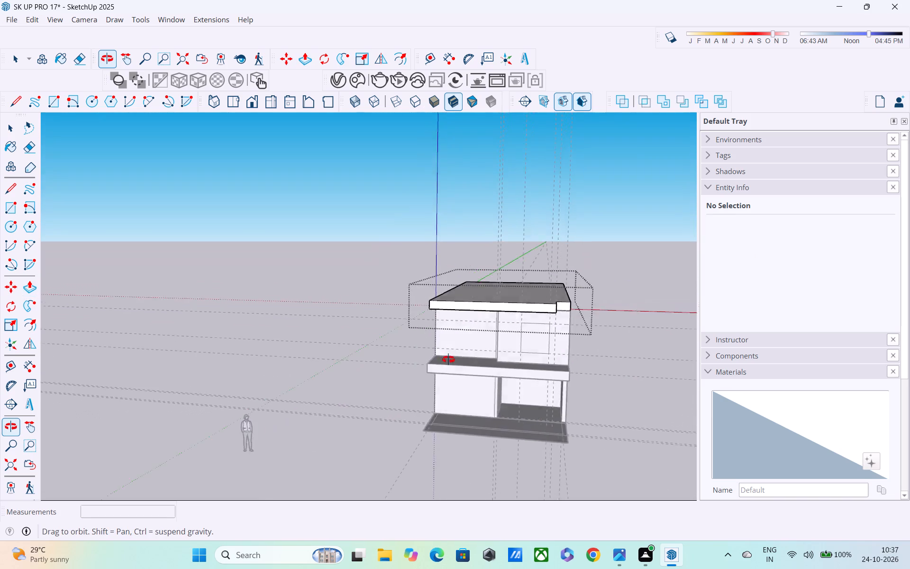
middle_click_drag(448, 359, 521, 367)
scroll(522, 271, "up", 4)
scroll(537, 314, "up", 1)
middle_click_drag(535, 311, 518, 277)
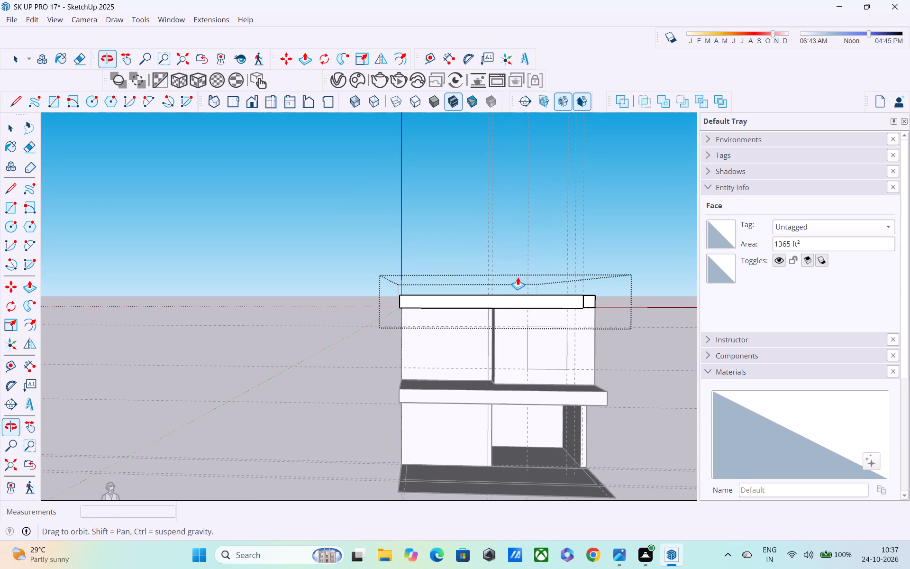
scroll(513, 296, "down", 3)
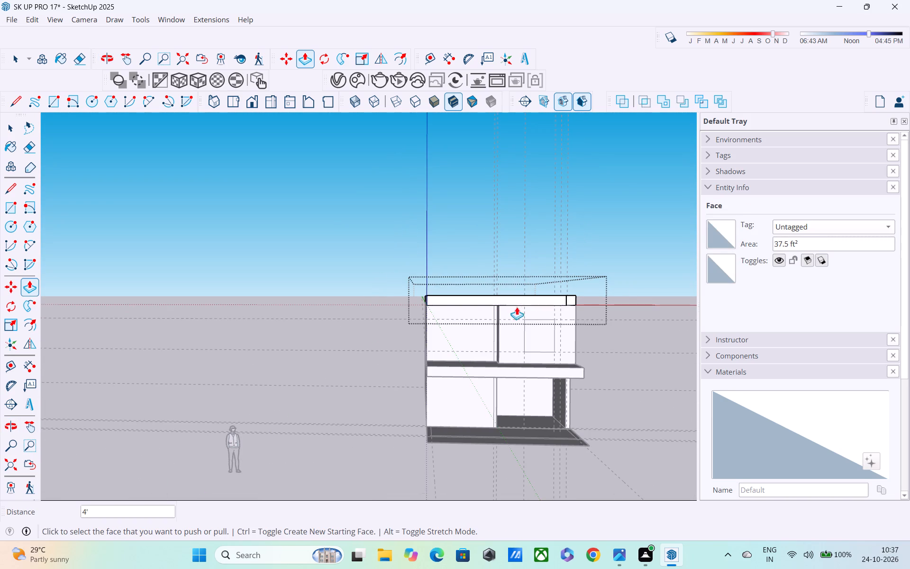
scroll(488, 332, "down", 2)
middle_click_drag(480, 344, 479, 344)
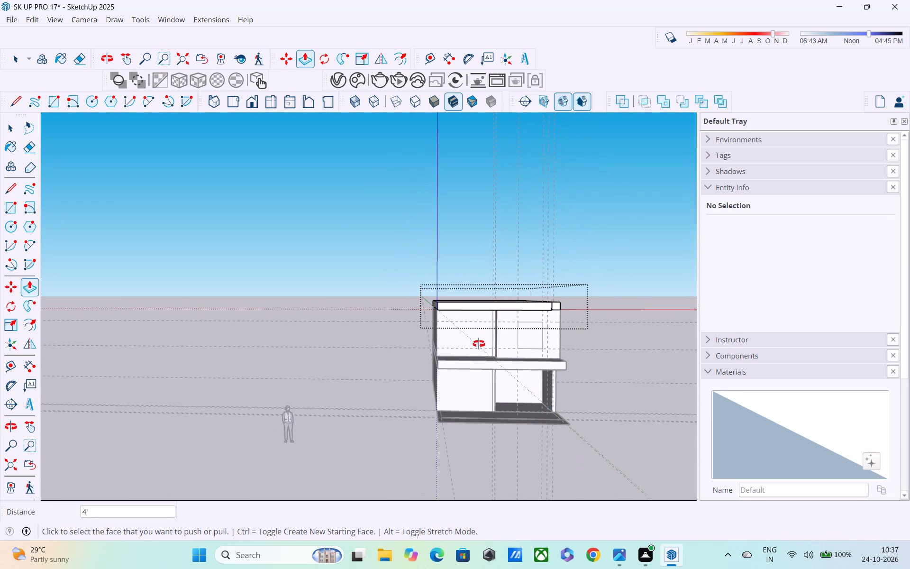
middle_click_drag(479, 344, 434, 352)
Close the roof slab group, open the ground-floor wall group and delete the vertical guides inside it, closing that group as well.
key("space")
left_click(332, 264)
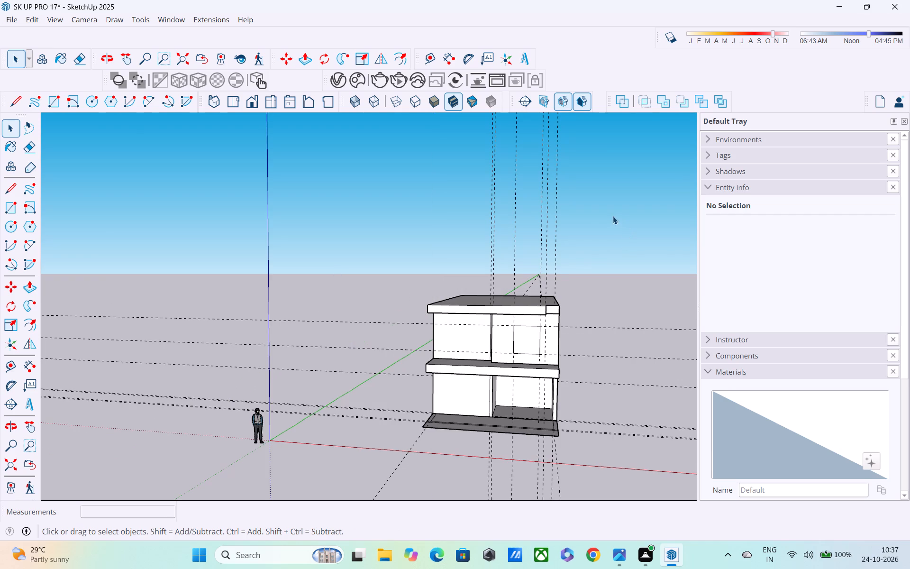
left_click_drag(609, 219, 497, 217)
left_click_drag(497, 217, 439, 222)
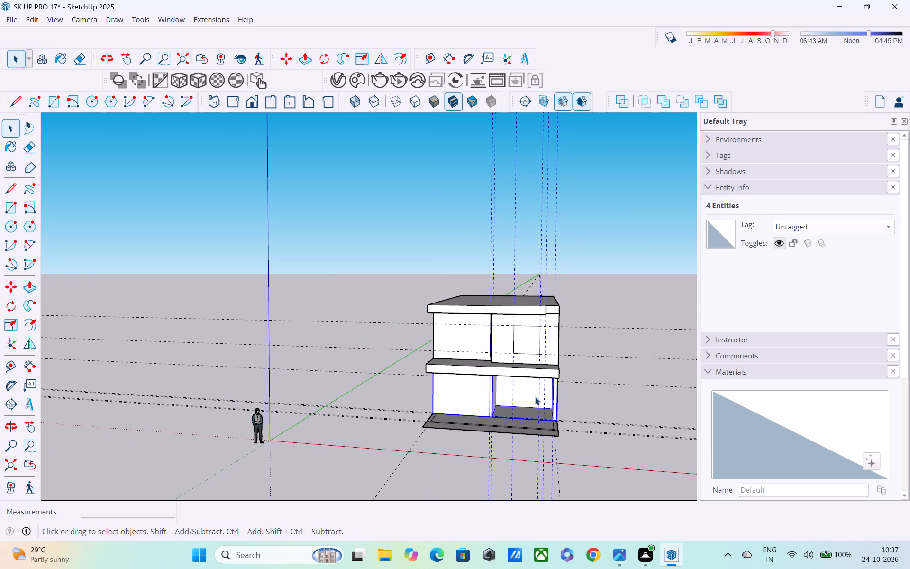
double_click(535, 397)
left_click_drag(573, 201, 479, 219)
key("Delete")
middle_click_drag(528, 330, 529, 212)
scroll(548, 239, "down", 3)
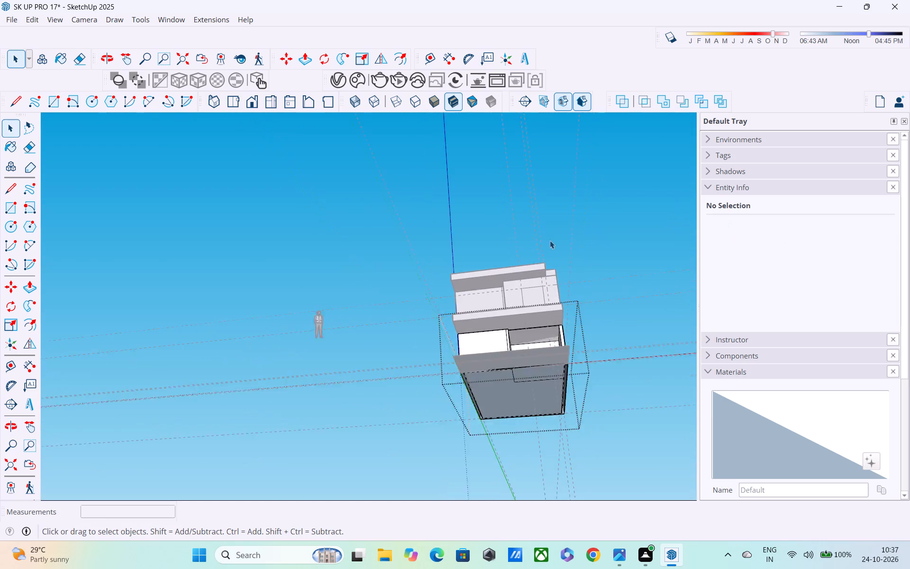
scroll(550, 240, "down", 2)
left_click(615, 215)
Select and delete the horizontal guides running across the building's front.
middle_click_drag(584, 346, 593, 433)
scroll(593, 305, "down", 4)
left_click_drag(357, 280, 355, 340)
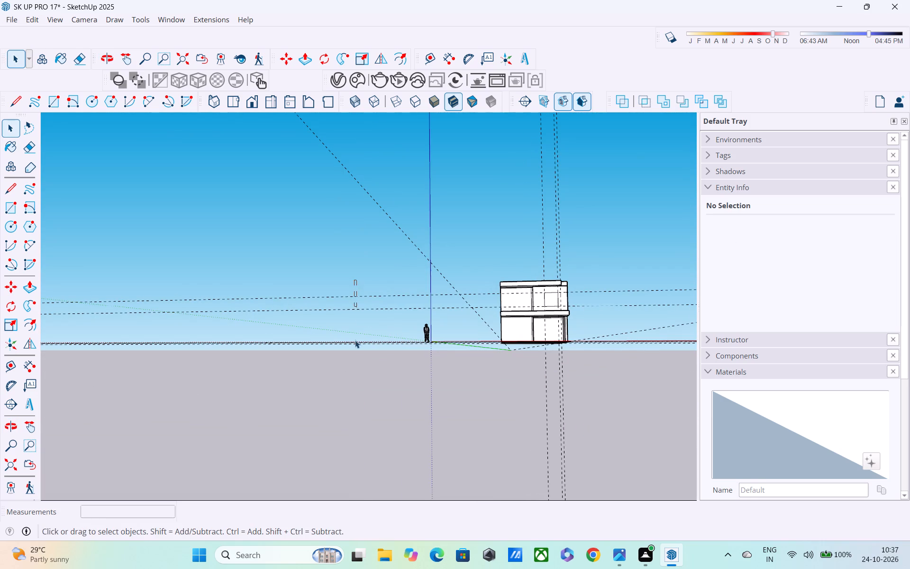
left_click_drag(355, 340, 355, 403)
key("Delete")
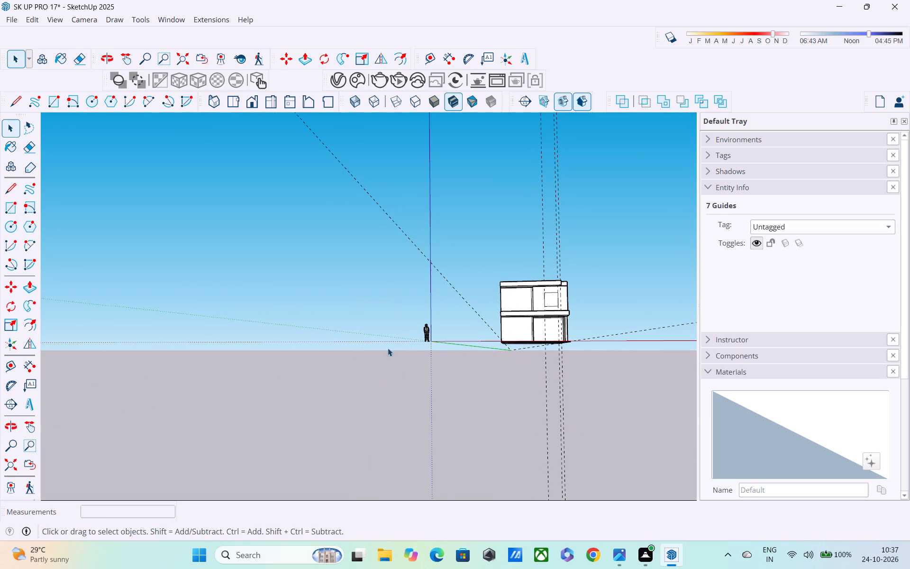
Select and delete the three remaining vertical guides at the building's front.
scroll(483, 348, "down", 3)
middle_click_drag(589, 381, 411, 385)
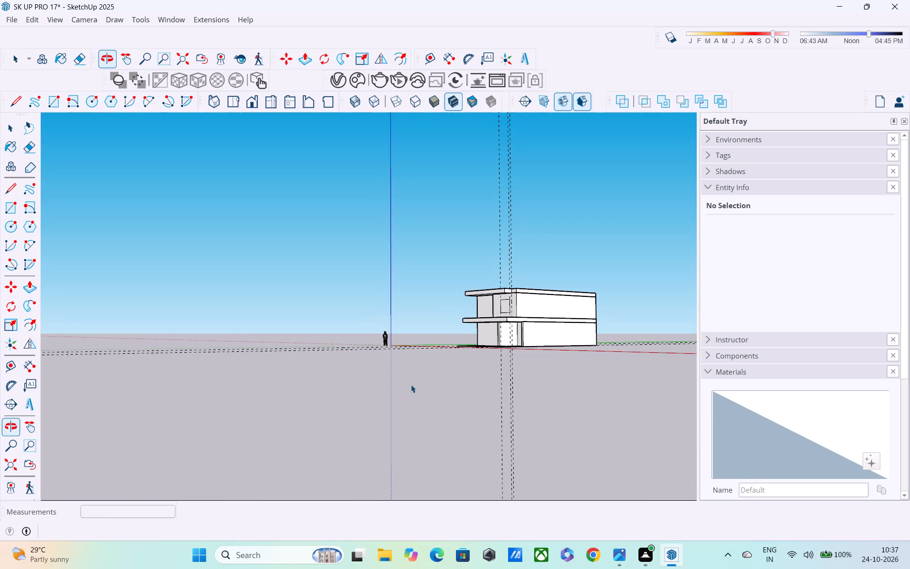
middle_click_drag(411, 385, 405, 389)
left_click_drag(644, 454, 423, 468)
key("Delete")
Open the upper wall group and offset the window rectangle on the projecting front wall 4" inward.
scroll(414, 444, "down", 3)
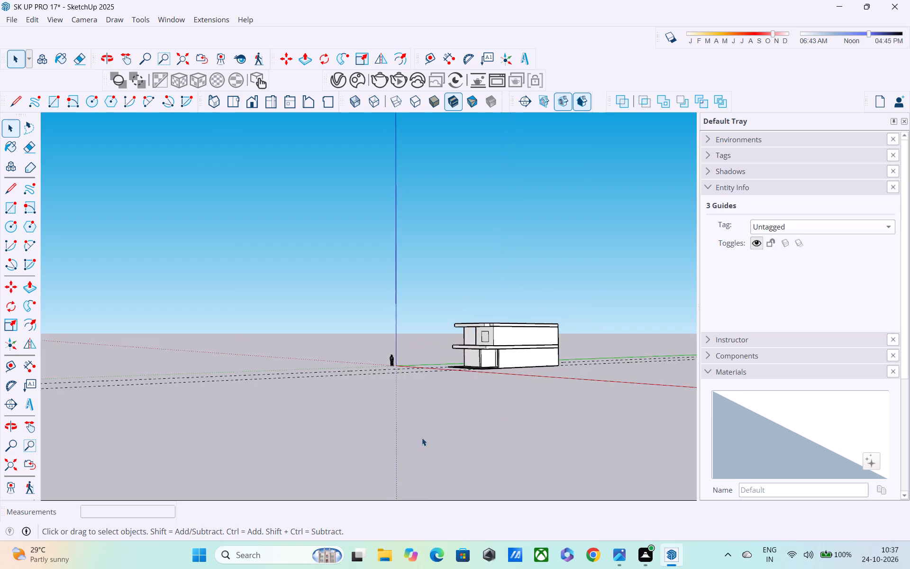
middle_click_drag(416, 419, 609, 464)
scroll(382, 319, "up", 14)
middle_click_drag(431, 345, 259, 268)
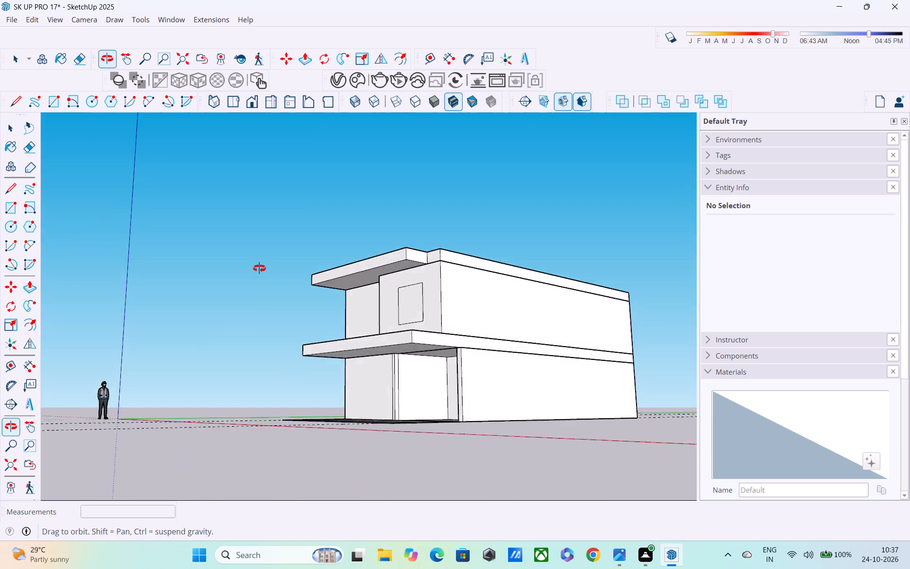
middle_click_drag(259, 268, 461, 308)
scroll(464, 312, "up", 10)
middle_click_drag(482, 329, 498, 359)
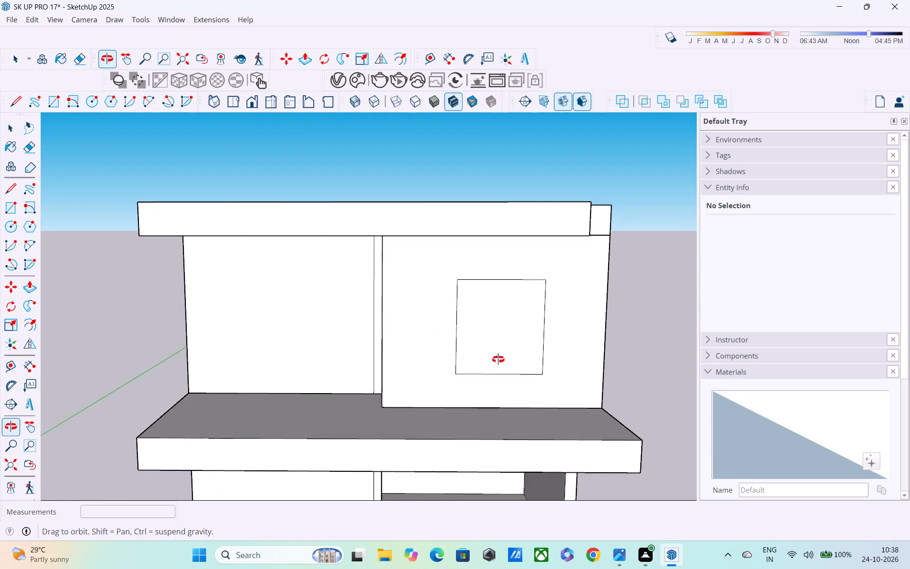
middle_click_drag(498, 359, 504, 347)
double_click(530, 355)
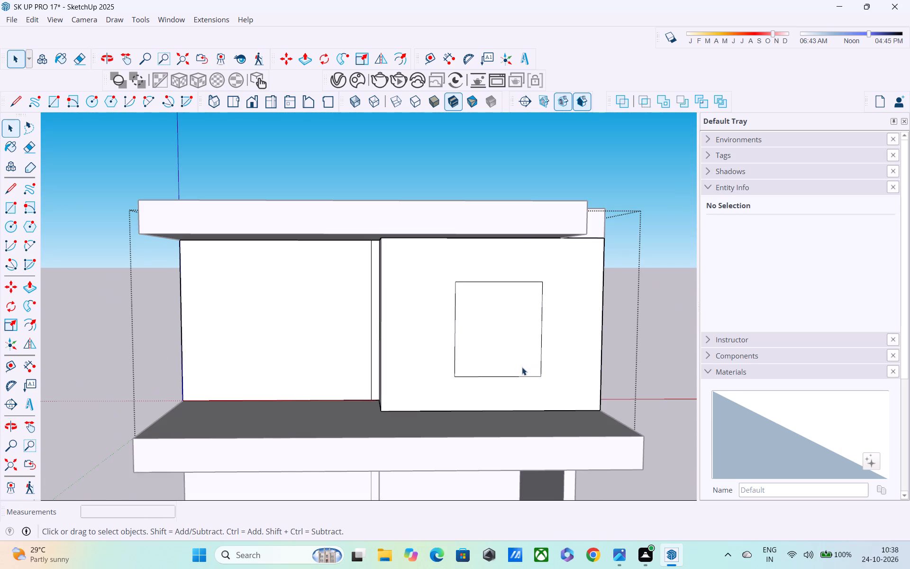
key("f")
left_click(491, 349)
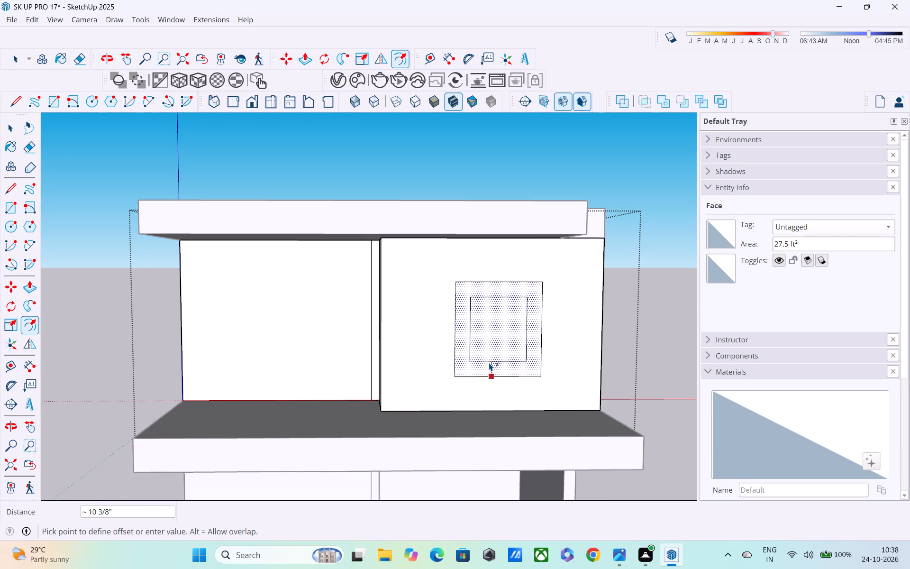
type("4\"")
key("Return")
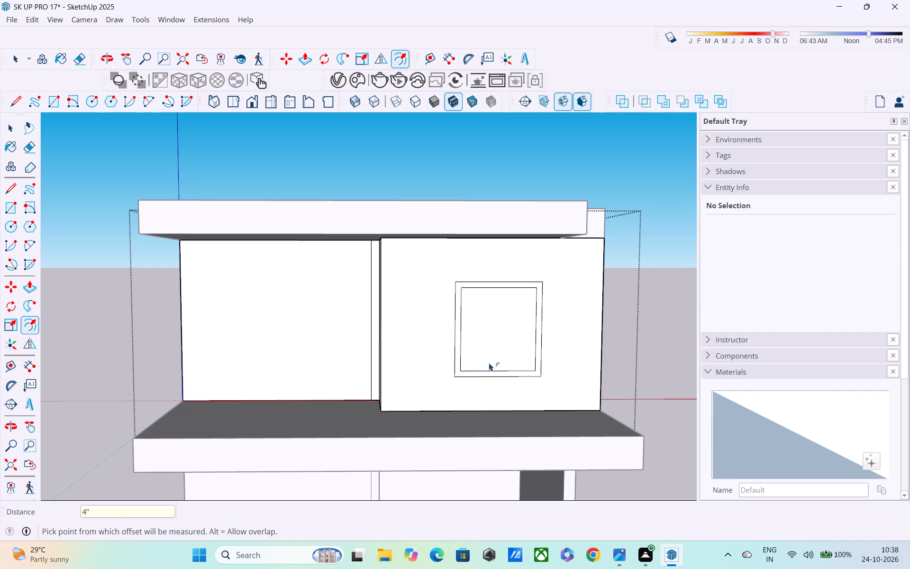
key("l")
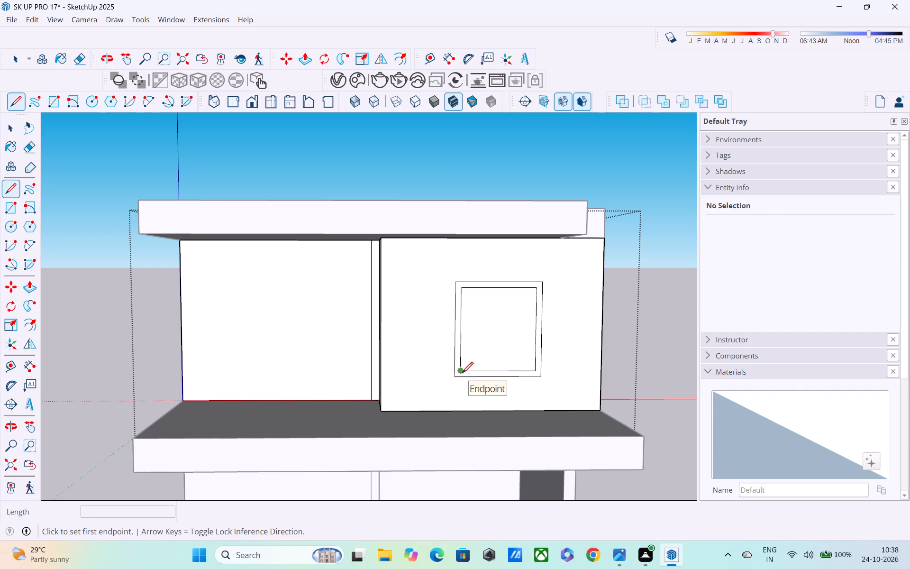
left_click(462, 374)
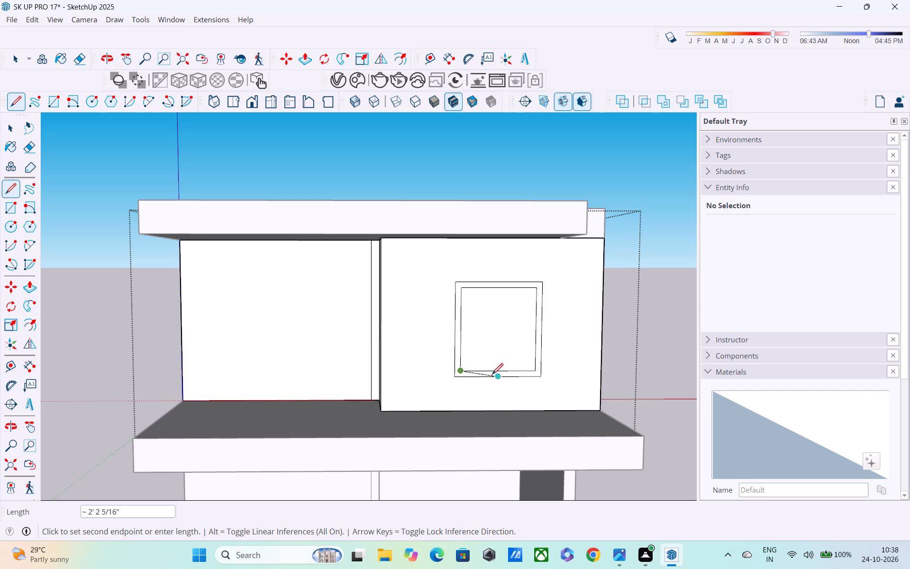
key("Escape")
Copy the window's left inner frame edge 4' 4" horizontally onto the right inner frame edge.
key("space")
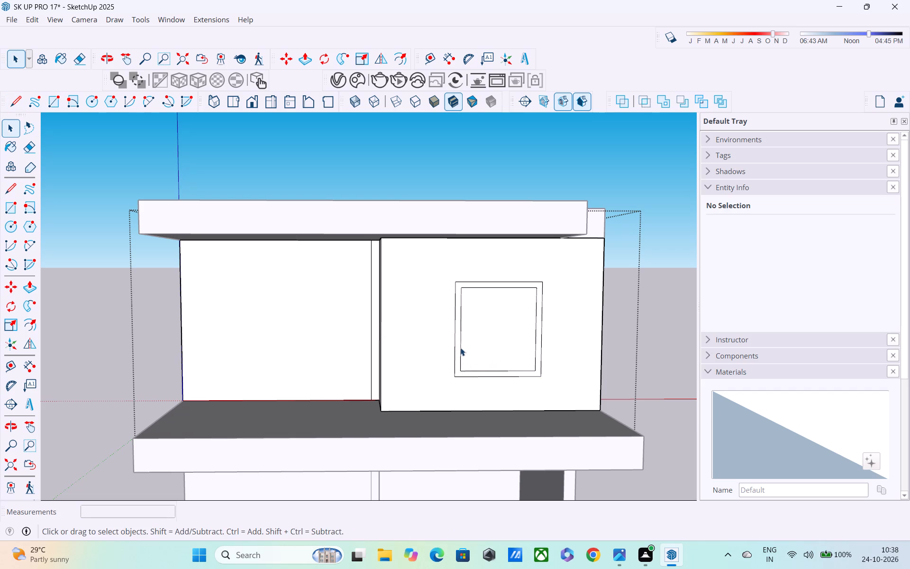
left_click(461, 338)
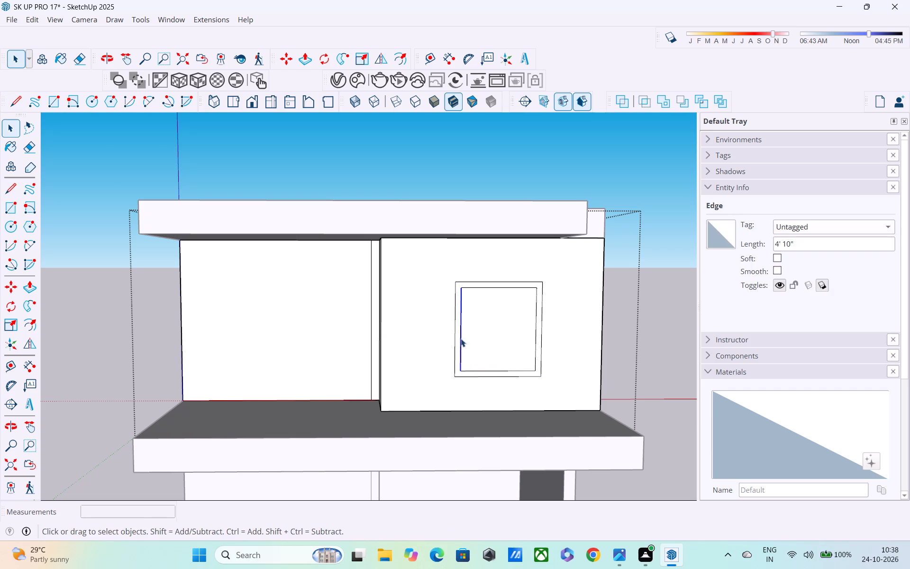
key("m")
left_click(461, 369)
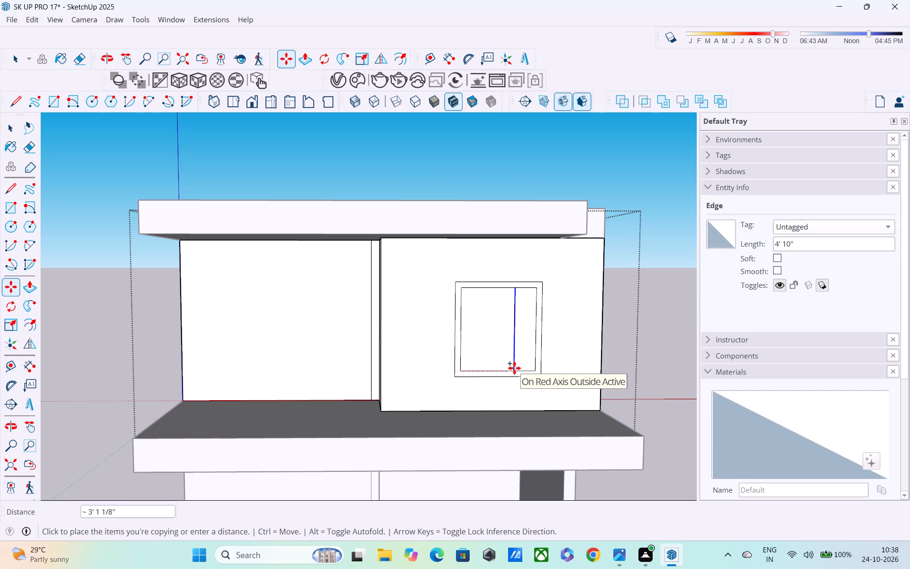
left_click(530, 368)
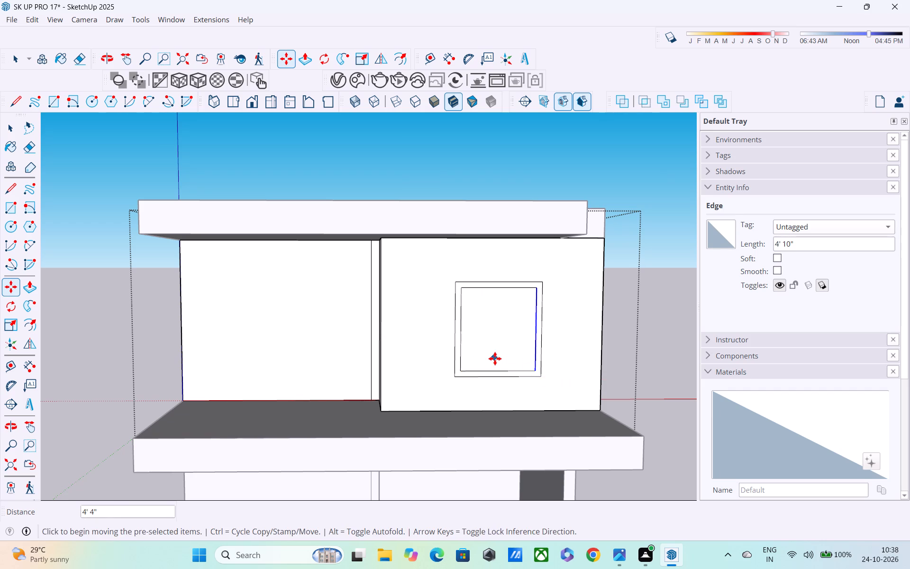
Divide the copied edge's distance into three equal parts to split the window with two evenly spaced vertical dividers.
key("slash")
key("3")
key("Return")
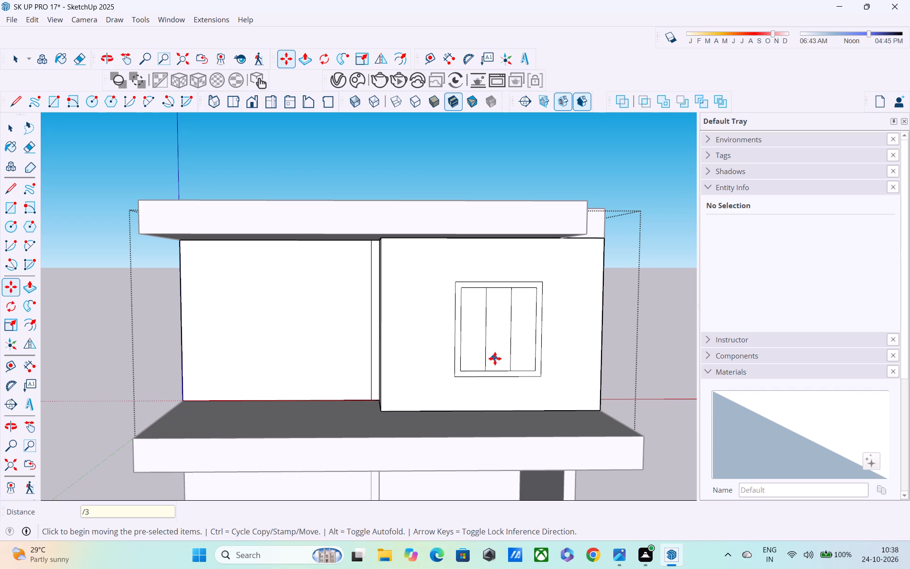
key("space")
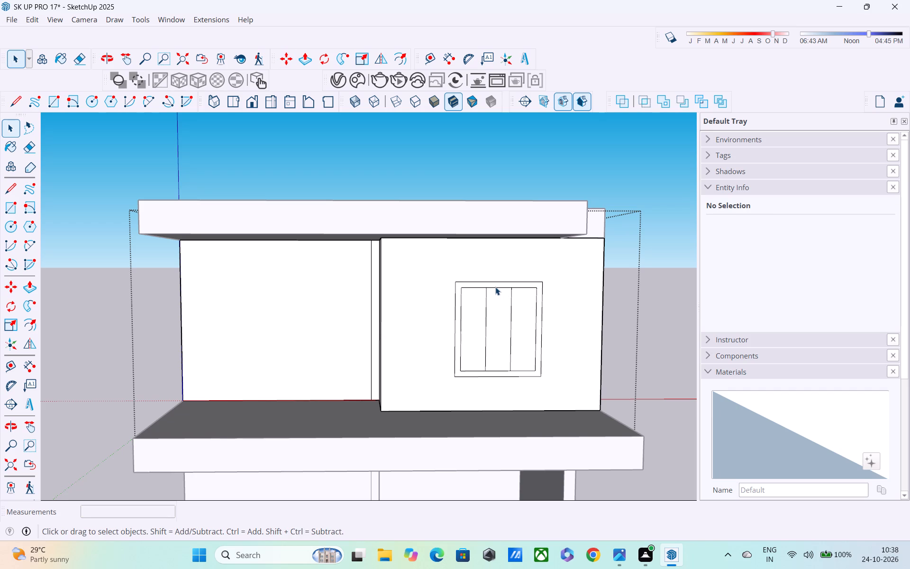
Copy the window's left vertical divider edge 1" to the right to give the divider thickness.
scroll(461, 351, "up", 3)
middle_click_drag(534, 307, 486, 275)
scroll(482, 340, "up", 3)
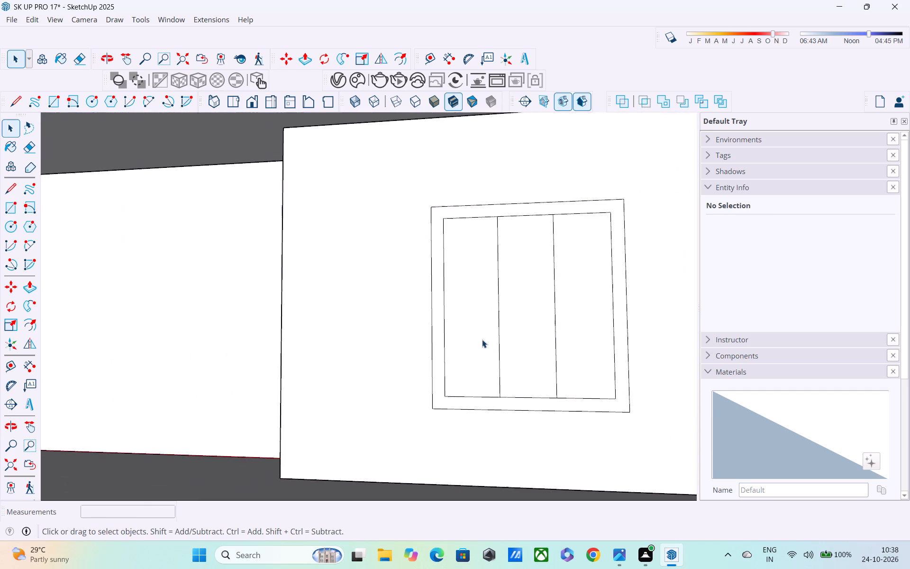
scroll(482, 340, "up", 5)
left_click(500, 403)
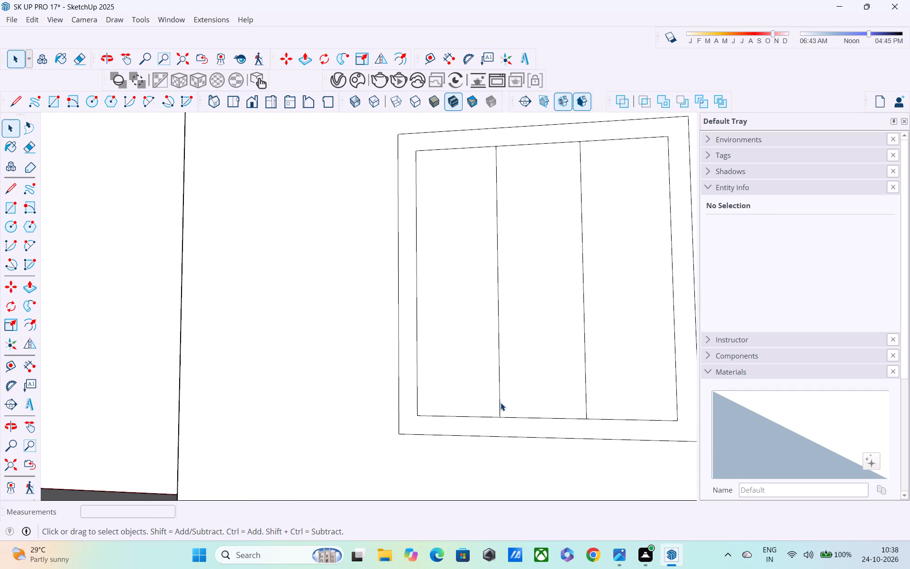
key("space")
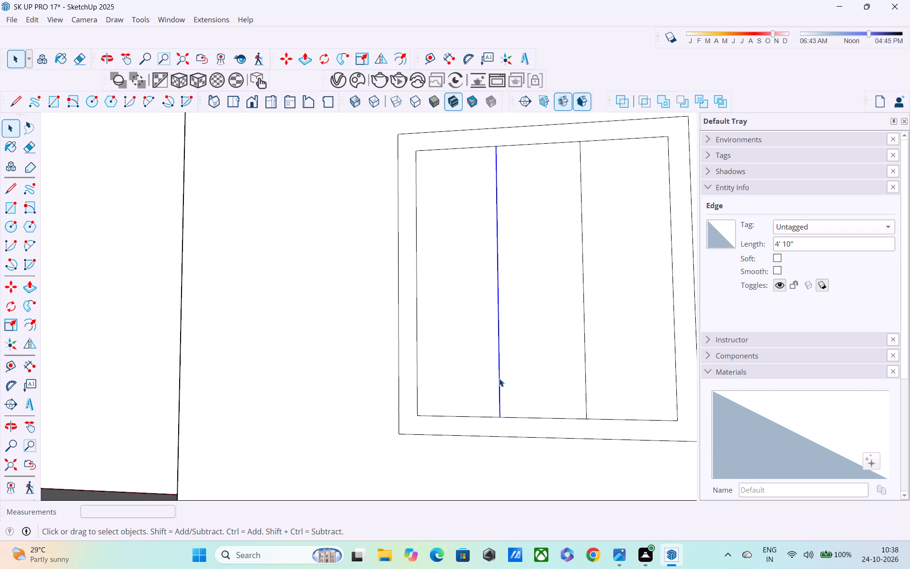
key("m")
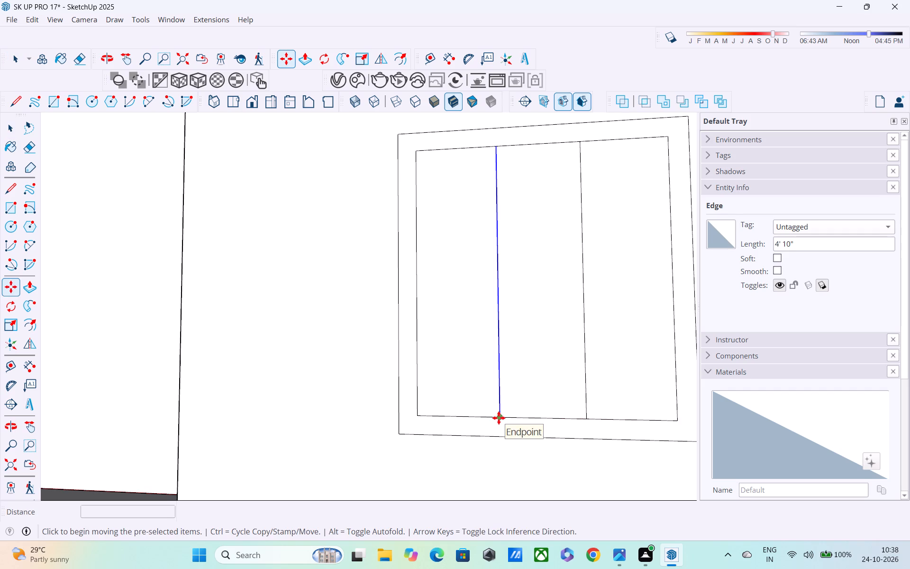
left_click(499, 418)
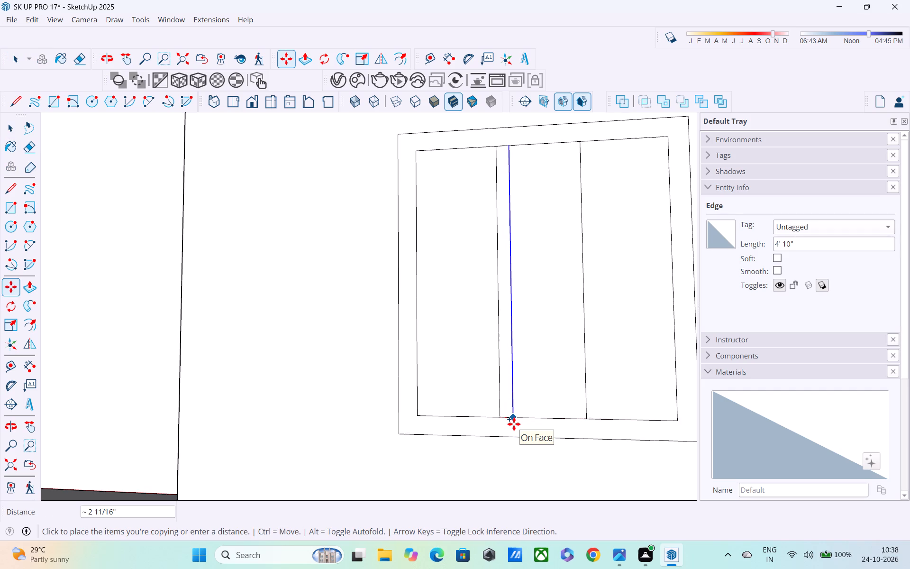
type("1\"")
key("Return")
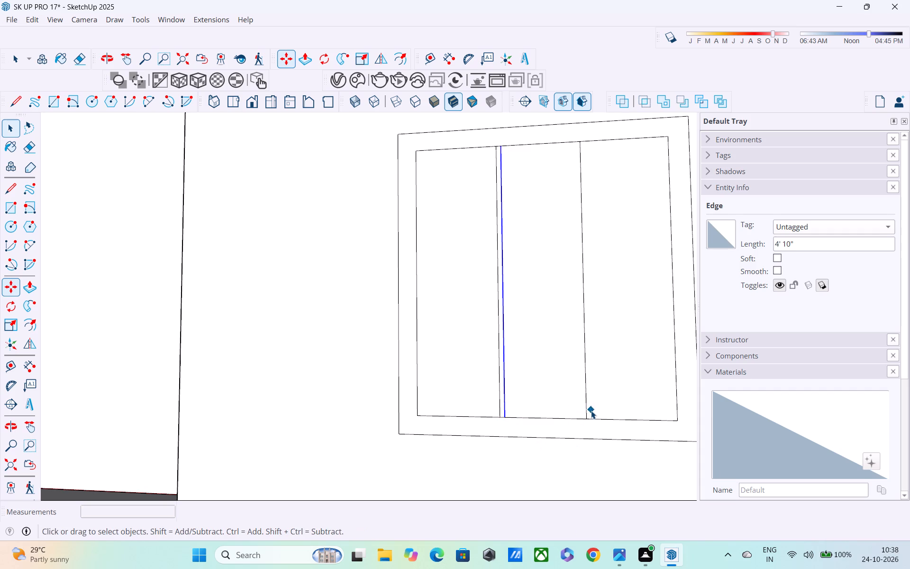
key("space")
Copy the window's right vertical divider edge 1" to the right.
left_click(586, 384)
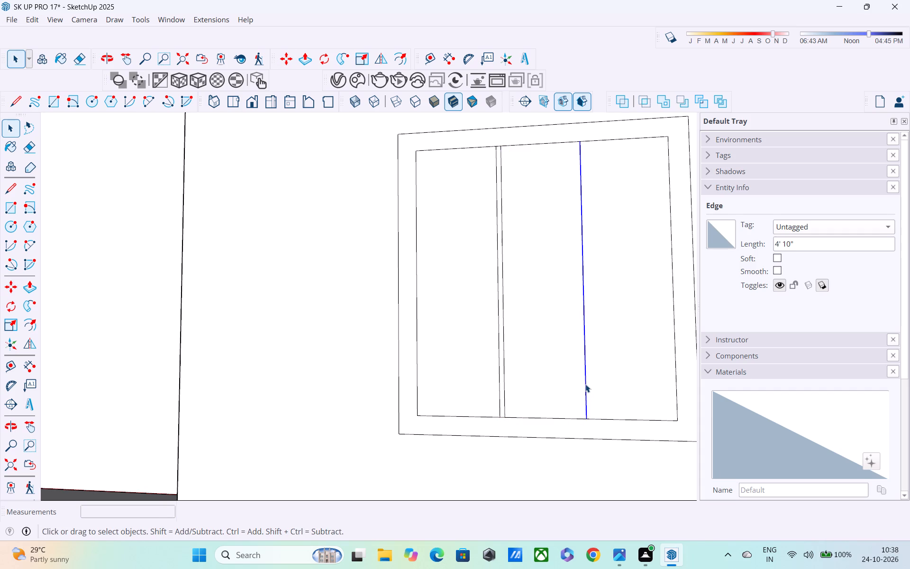
key("m")
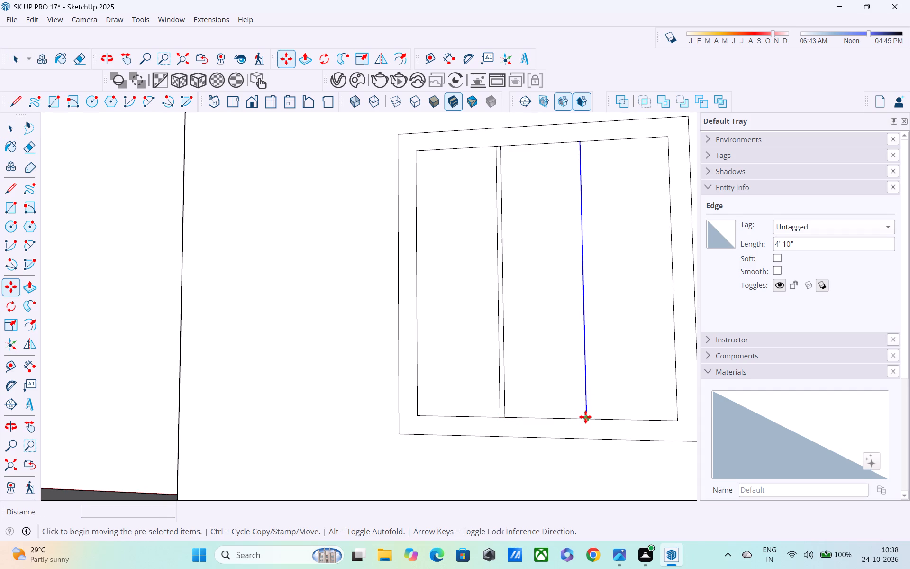
left_click(585, 417)
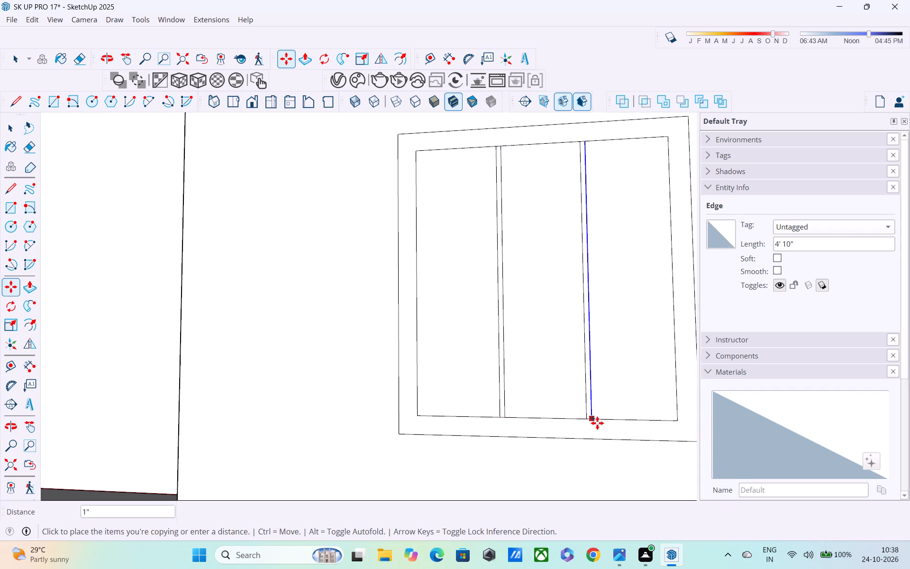
left_click(597, 423)
Select all five segments of the window frame's top inner edge and copy them 4' 10" down onto the bottom inner edge.
middle_click_drag(603, 383, 611, 464)
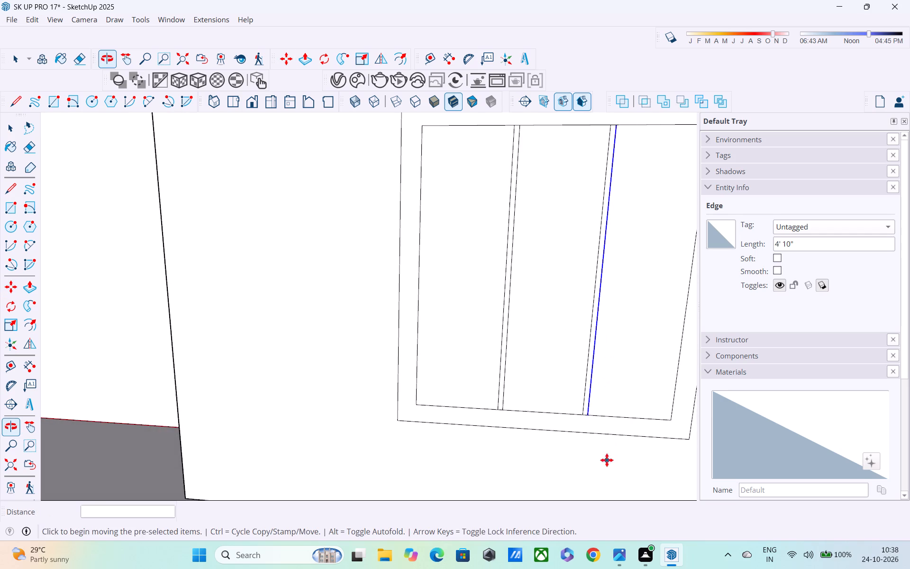
scroll(601, 449, "down", 2)
middle_click_drag(601, 449, 448, 497, "shift")
key("space")
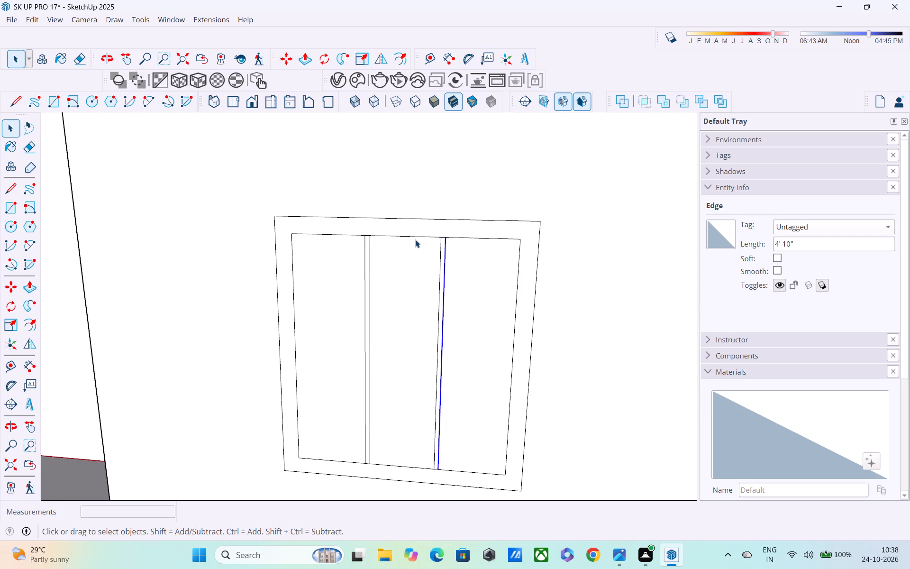
left_click(415, 239)
left_click(416, 236)
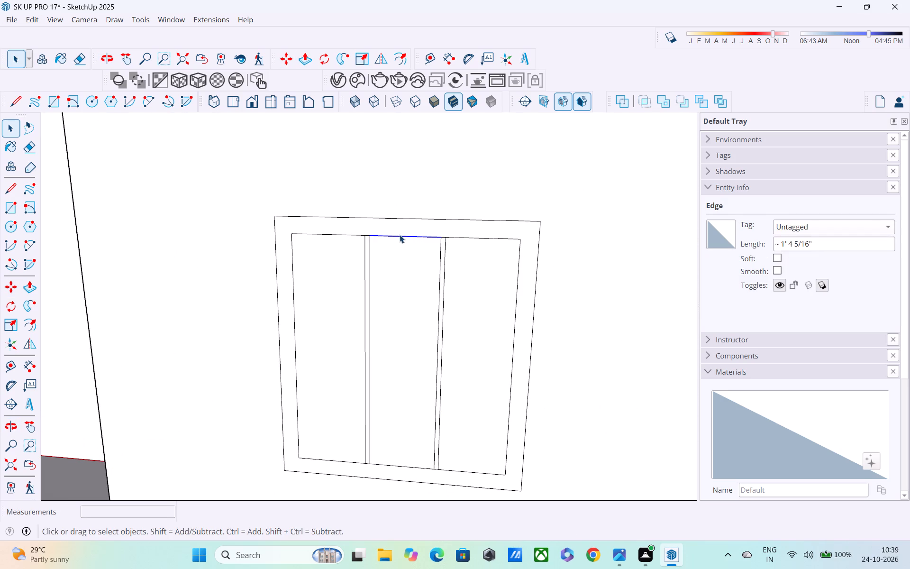
scroll(362, 245, "up", 3)
scroll(366, 229, "up", 3, "shift")
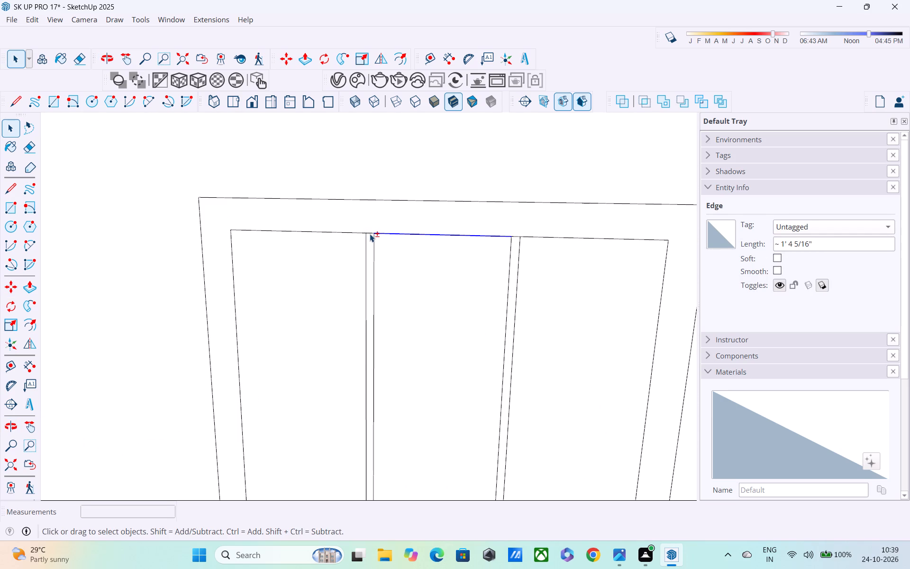
left_click(370, 234, "shift")
left_click(353, 232, "shift")
middle_click_drag(387, 238, 222, 247, "shift")
left_click(396, 247, "shift")
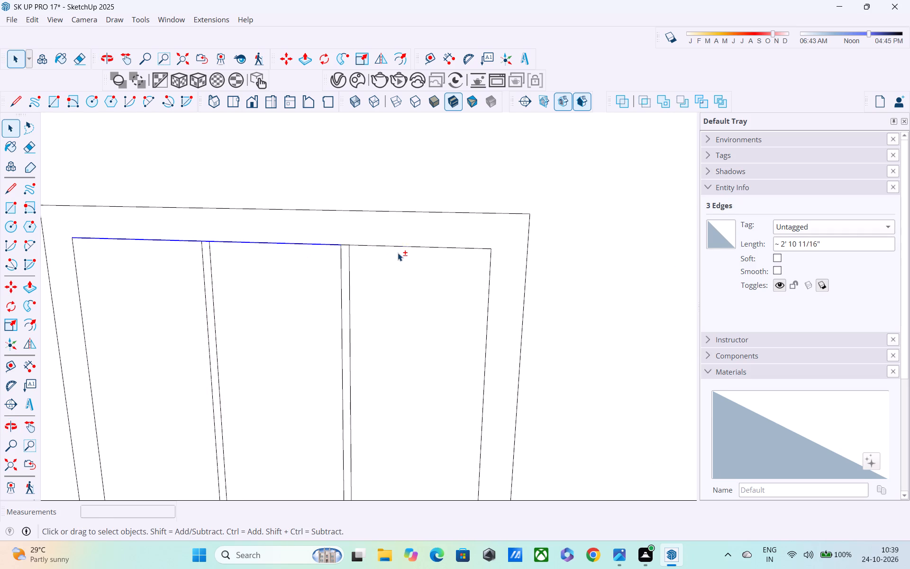
middle_click_drag(405, 261, 483, 262, "shift")
scroll(439, 260, "up", 3, "shift")
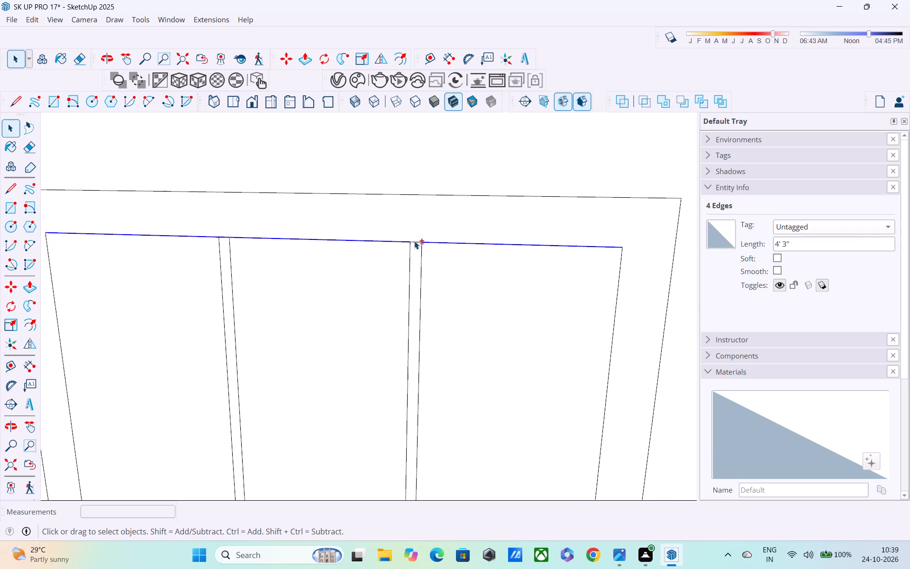
left_click(414, 241, "shift")
middle_click_drag(422, 266, 500, 238, "shift")
scroll(500, 240, "down", 3)
key("comma")
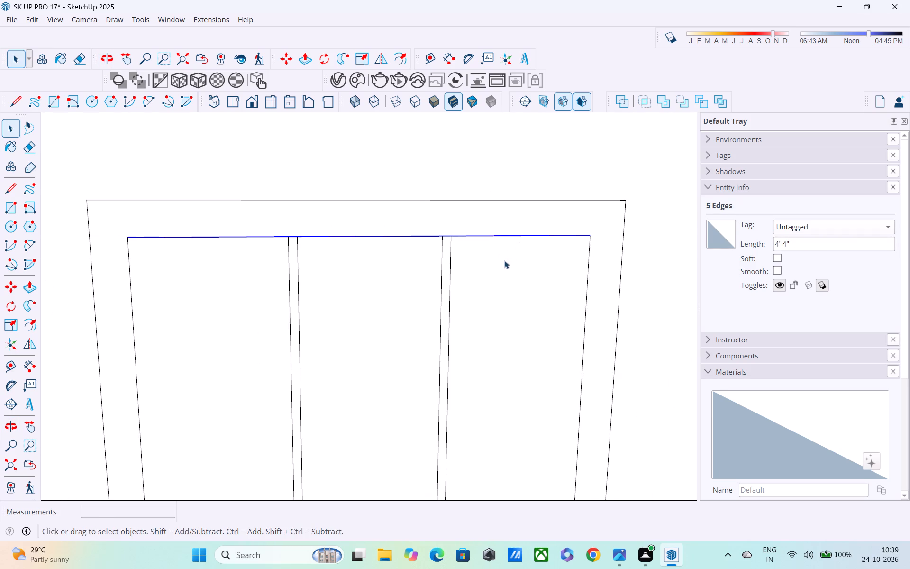
key("m")
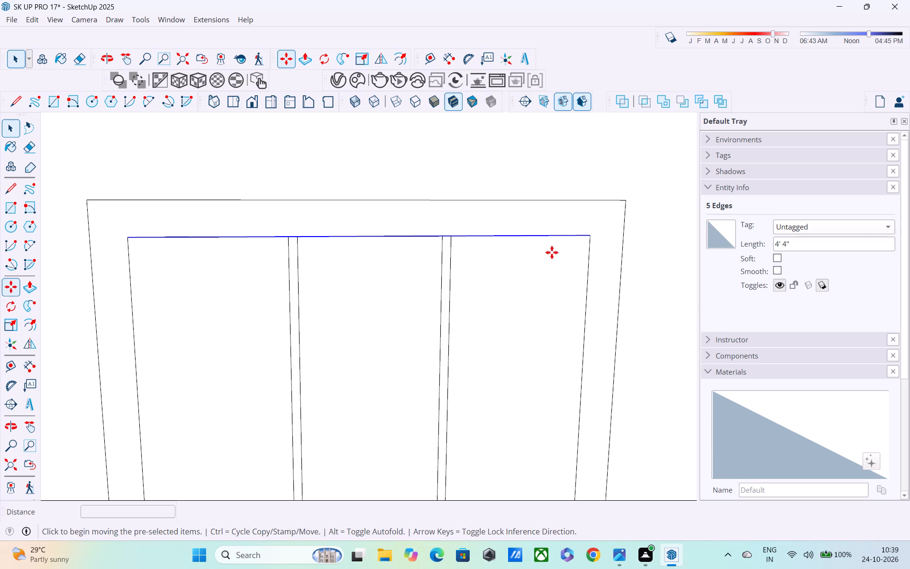
left_click(589, 235)
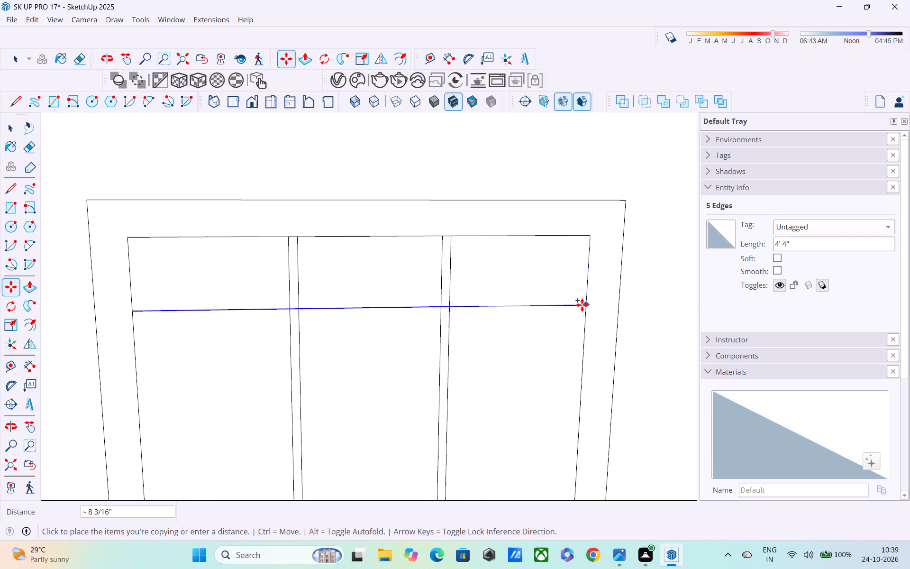
middle_click_drag(582, 304, 582, 179, "shift")
scroll(585, 229, "down", 2)
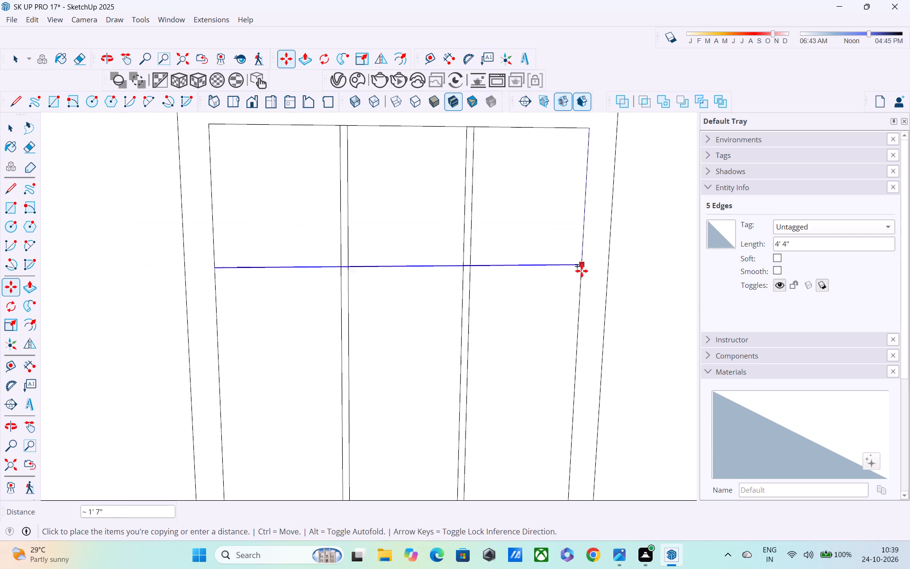
middle_click_drag(579, 277, 564, 114)
left_click(557, 362)
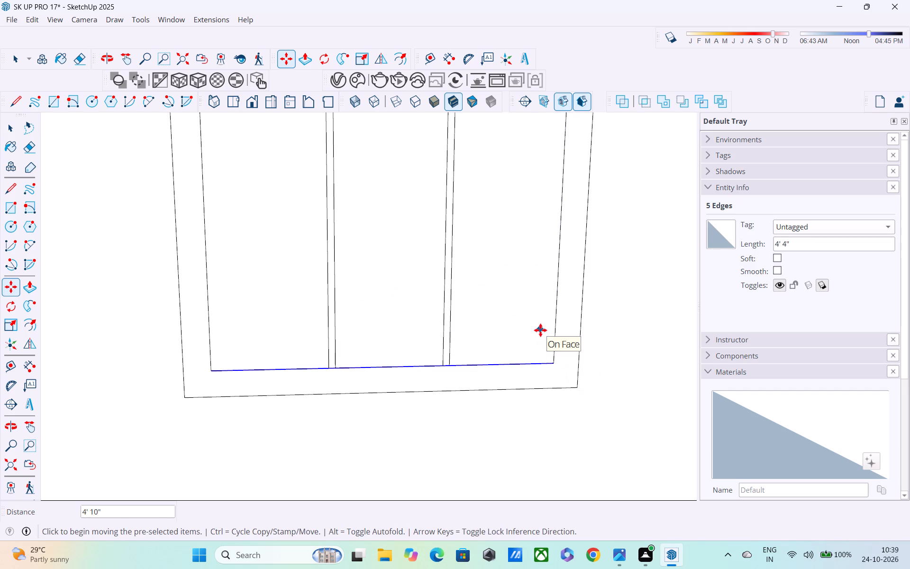
Divide the downward copy distance into three equal parts to add two evenly spaced horizontal divider lines.
type("/3")
key("Return")
scroll(541, 330, "down", 4)
middle_click_drag(516, 287, 471, 474)
middle_click_drag(443, 404, 440, 346, "shift")
key("space")
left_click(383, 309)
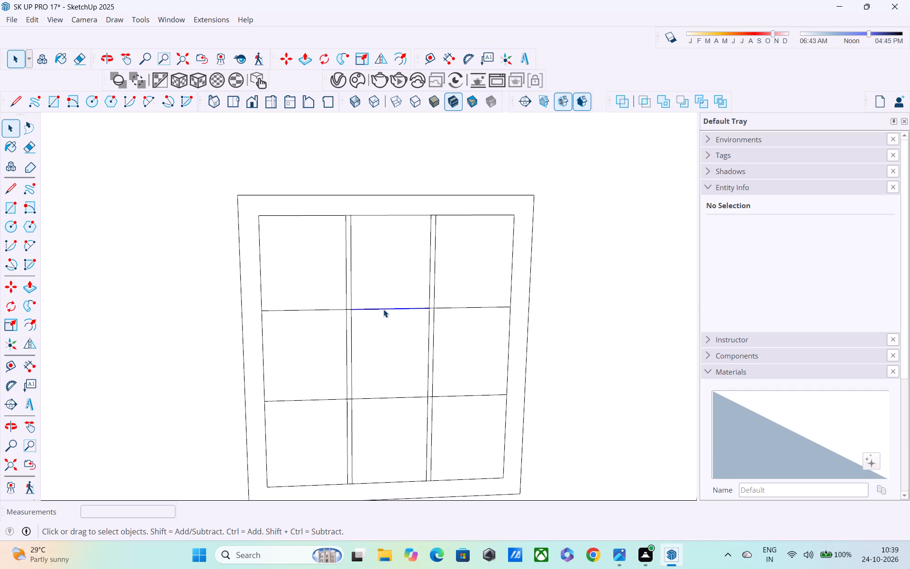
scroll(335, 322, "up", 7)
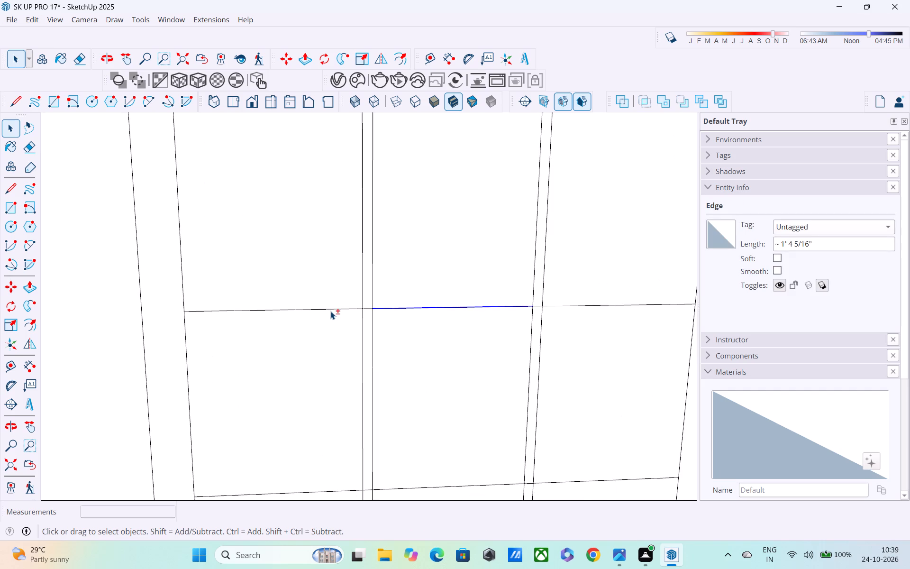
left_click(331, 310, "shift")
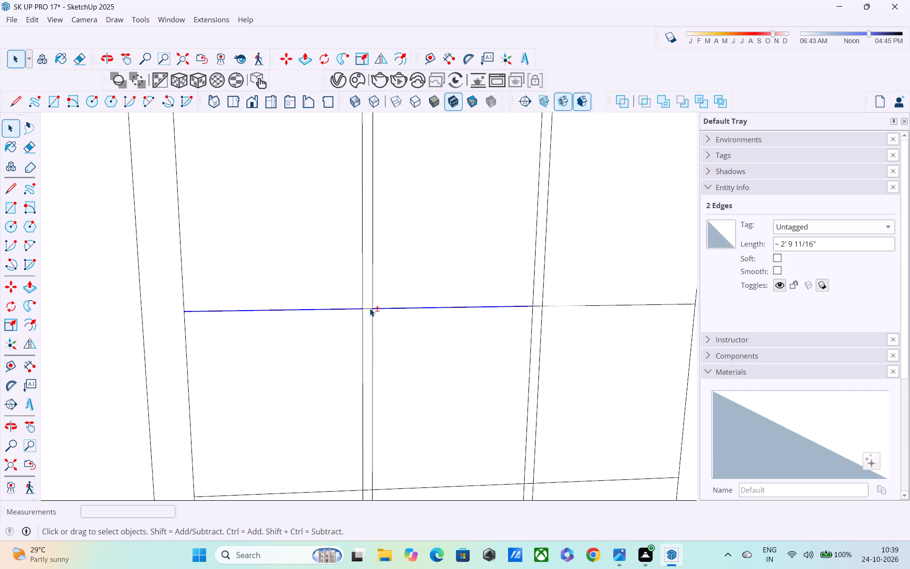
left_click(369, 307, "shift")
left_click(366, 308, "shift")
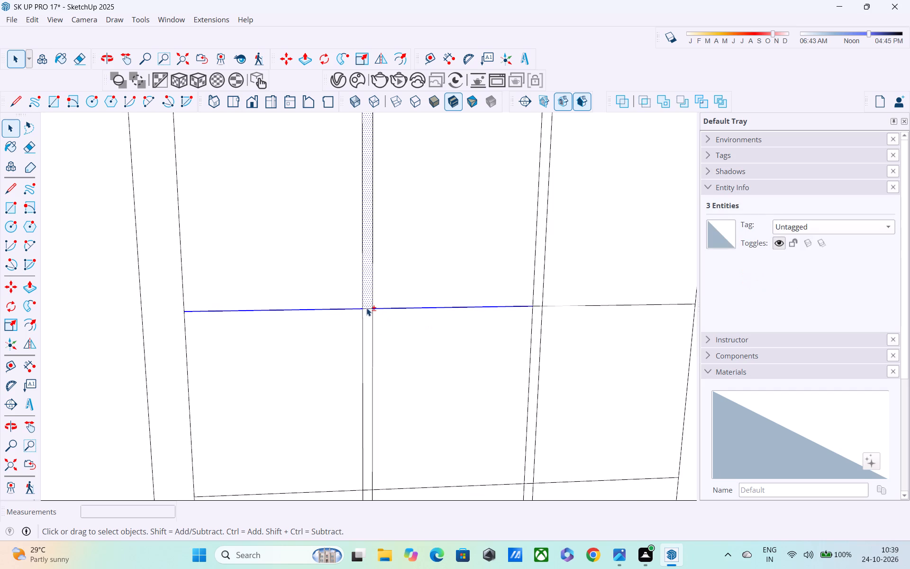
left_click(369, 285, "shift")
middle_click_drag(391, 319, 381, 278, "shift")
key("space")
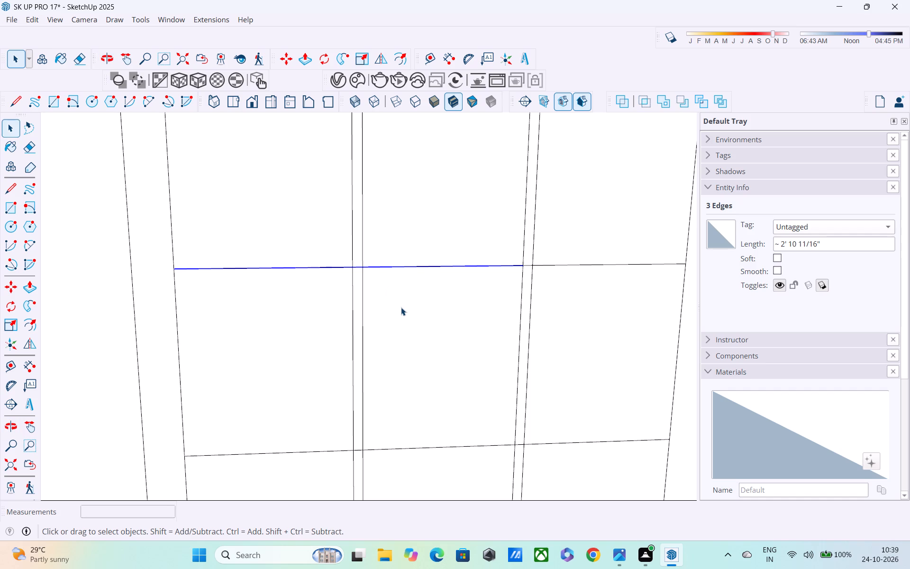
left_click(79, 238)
Draw a 1" line down the window's left inner frame edge from the end of the upper horizontal divider line.
key("l")
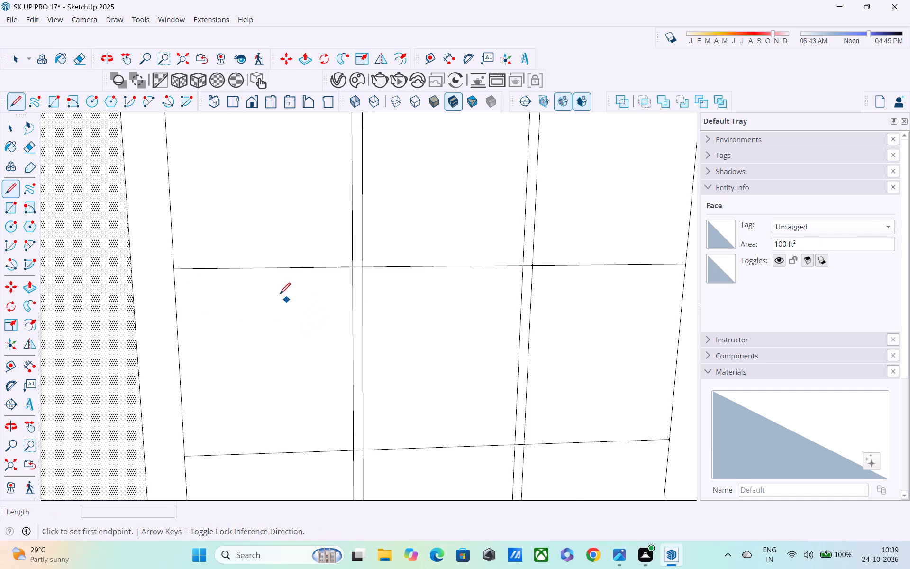
scroll(209, 287, "up", 2)
left_click(170, 267)
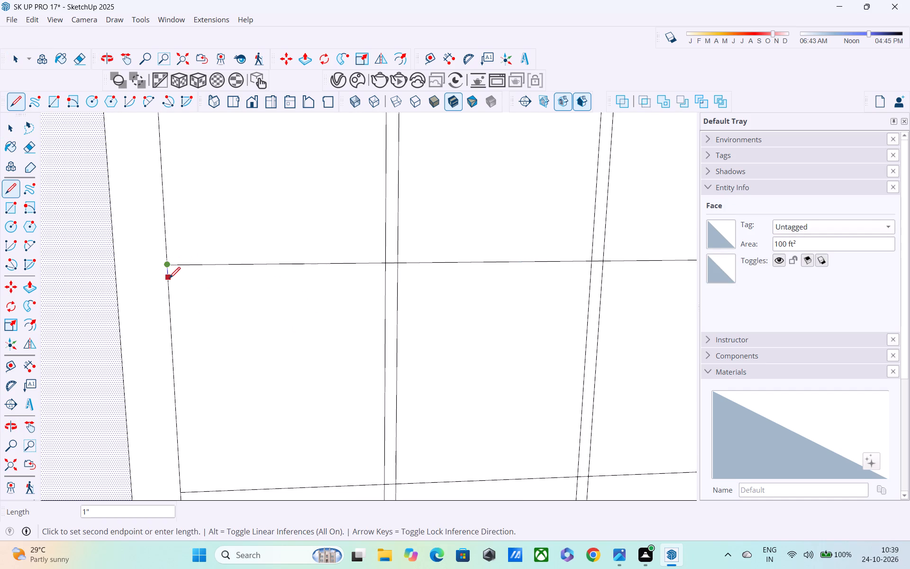
left_click(169, 279)
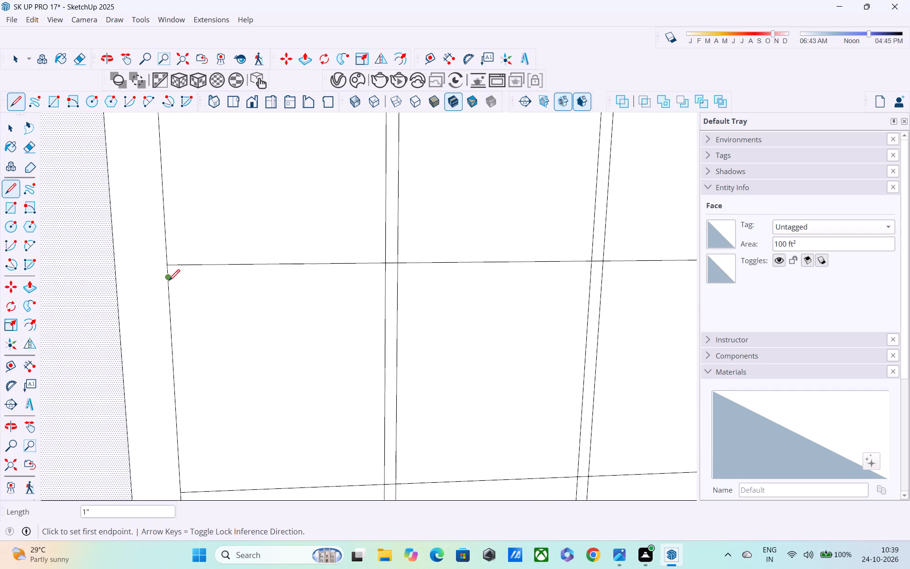
Draw a 4' 4" line across the inner frame, 1" below the upper horizontal divider line.
left_click(166, 281)
scroll(409, 288, "down", 2)
middle_click_drag(410, 287, 395, 284)
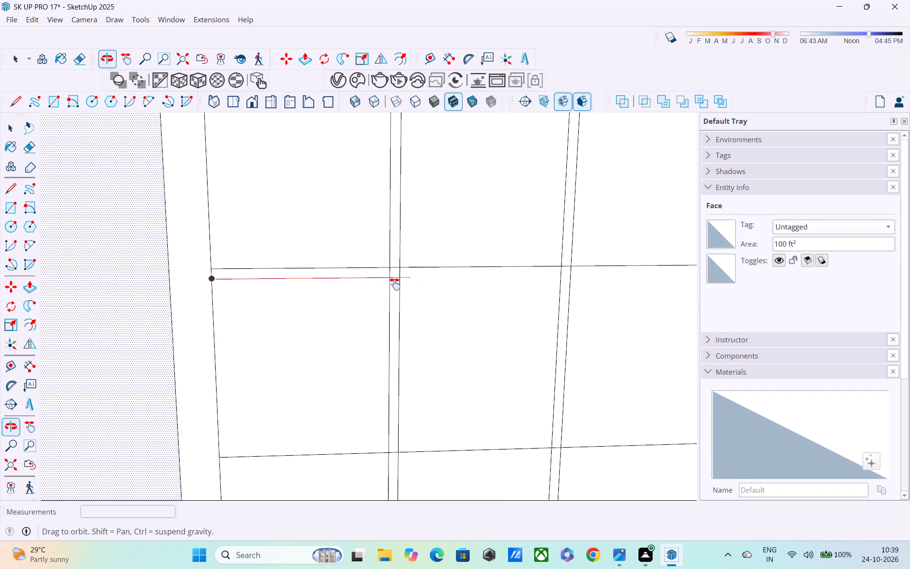
middle_click_drag(395, 284, 131, 284)
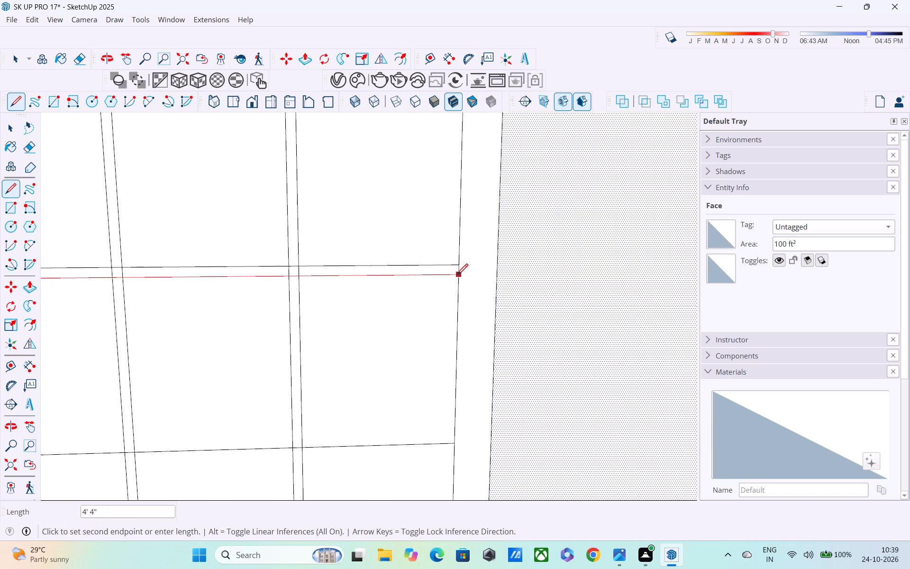
left_click(456, 275)
Draw a 1" line down the window's left inner frame edge from the end of the lower horizontal divider line.
middle_click_drag(458, 292, 631, 255, "shift")
scroll(631, 255, "up", 1)
middle_click_drag(205, 413, 360, 324, "shift")
left_click(229, 348)
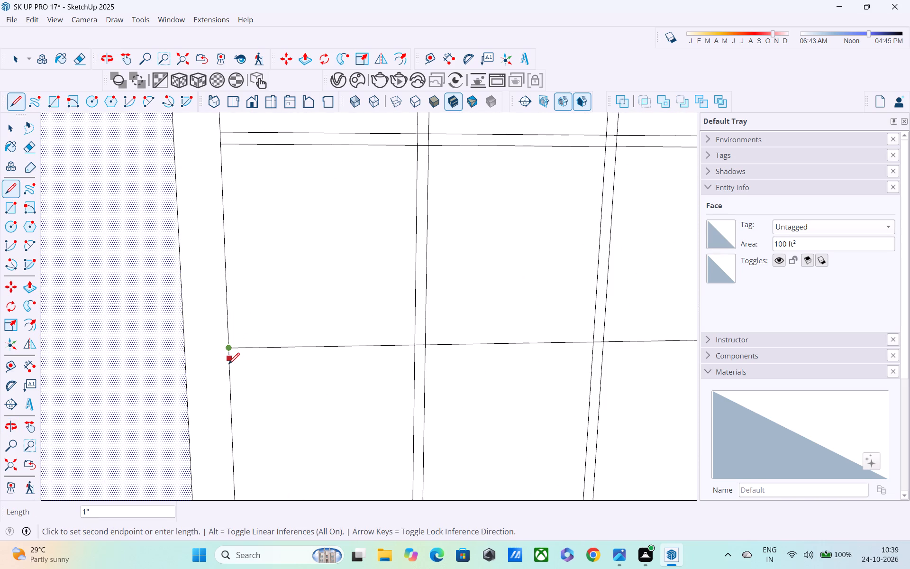
left_click(229, 361)
Draw a line from the end of that 1" segment across to the right inner frame edge, completing the lower horizontal divider.
middle_click_drag(454, 367, 385, 362)
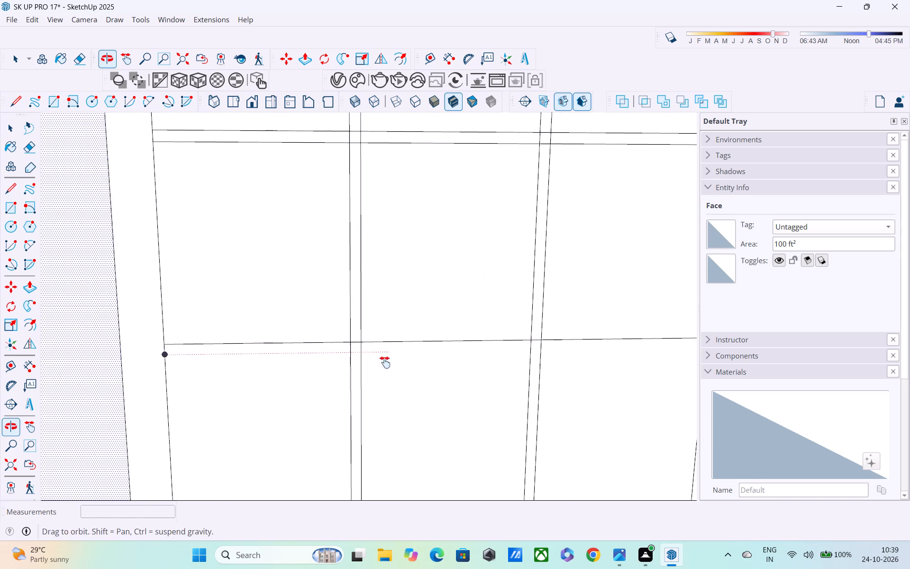
middle_click_drag(385, 362, 379, 362)
left_click(158, 358)
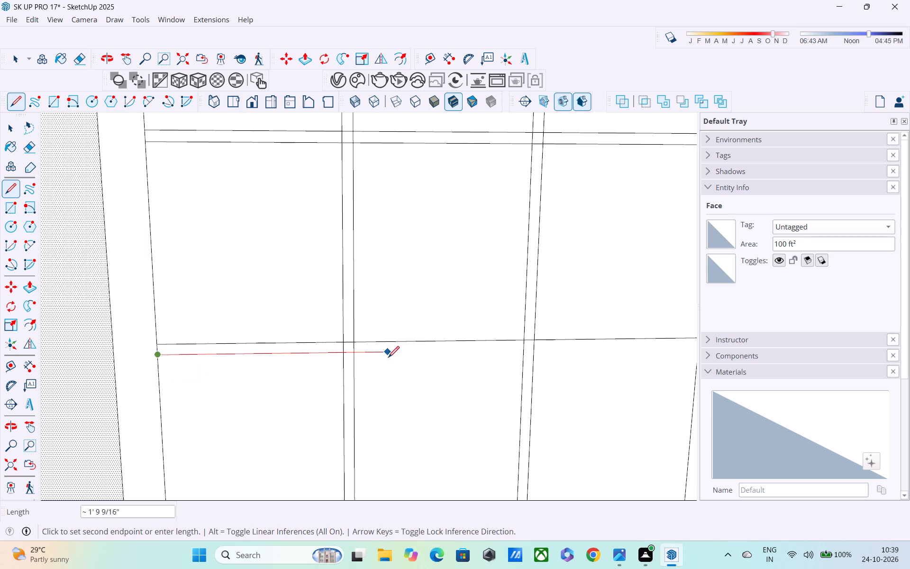
middle_click_drag(389, 358, 249, 352)
scroll(303, 358, "down", 3)
middle_click_drag(487, 367, 316, 332)
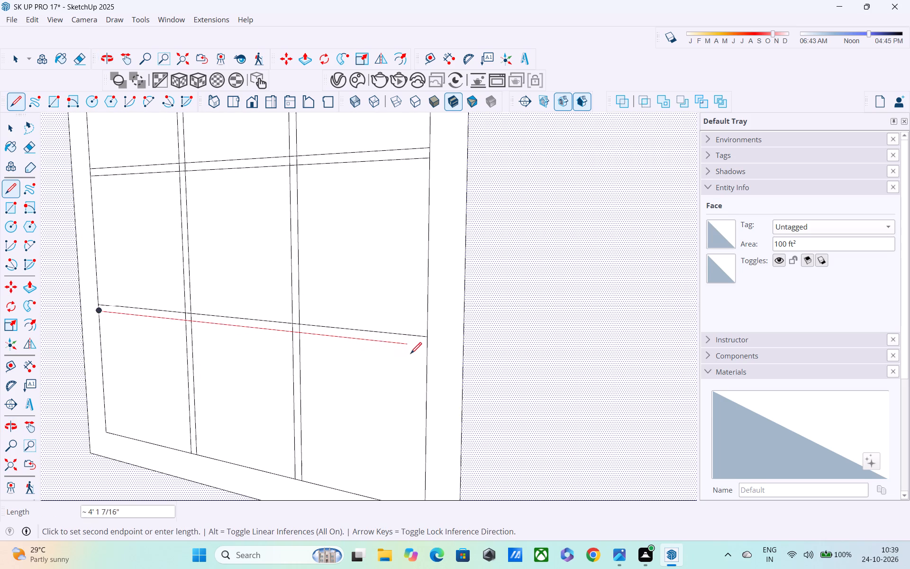
left_click(426, 348)
Erase the line segments inside the crossing of the upper horizontal and left vertical dividers.
middle_click_drag(441, 360, 626, 358)
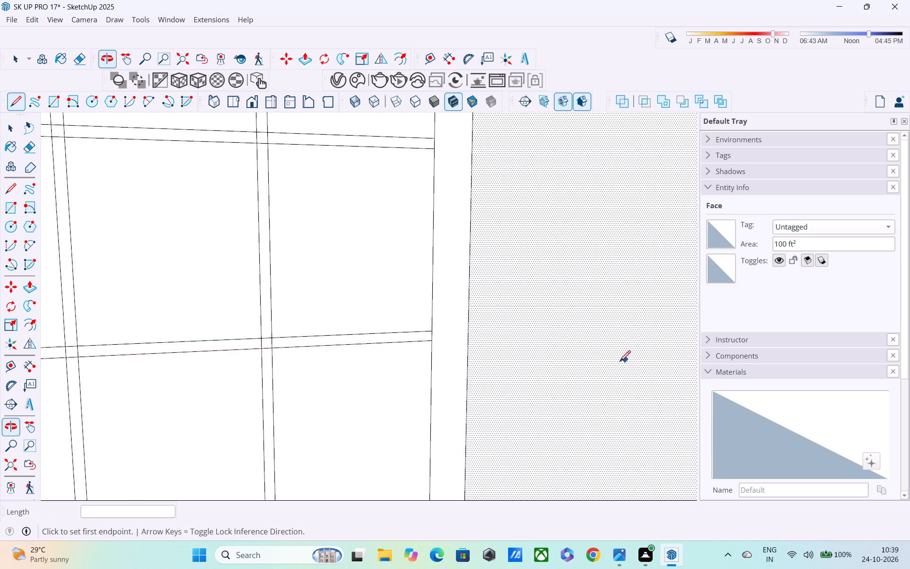
scroll(594, 364, "down", 3, "shift")
middle_click_drag(461, 399, 691, 340, "shift")
scroll(691, 350, "down", 2)
middle_click_drag(695, 361, 593, 366)
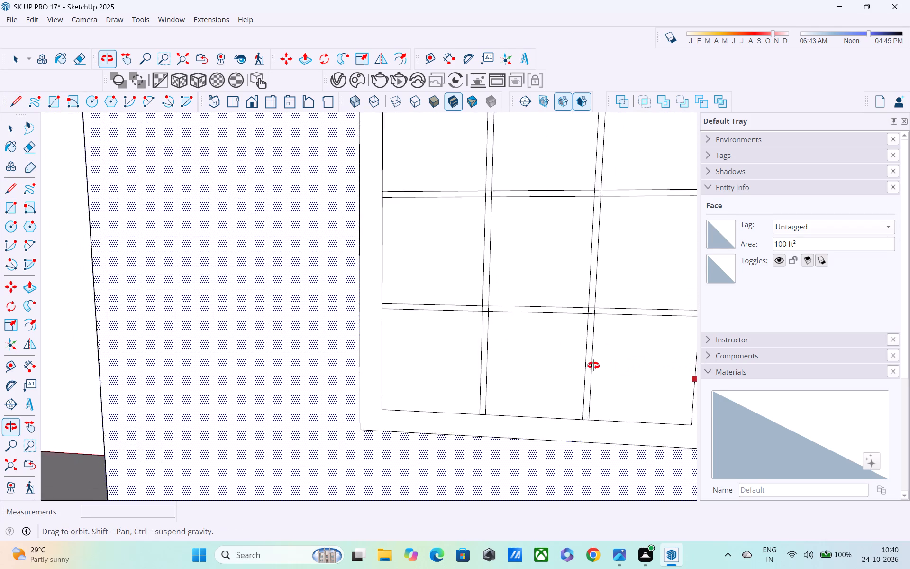
middle_click_drag(593, 366, 638, 354)
scroll(643, 354, "down", 3)
middle_click_drag(613, 358, 460, 407, "shift")
key("space")
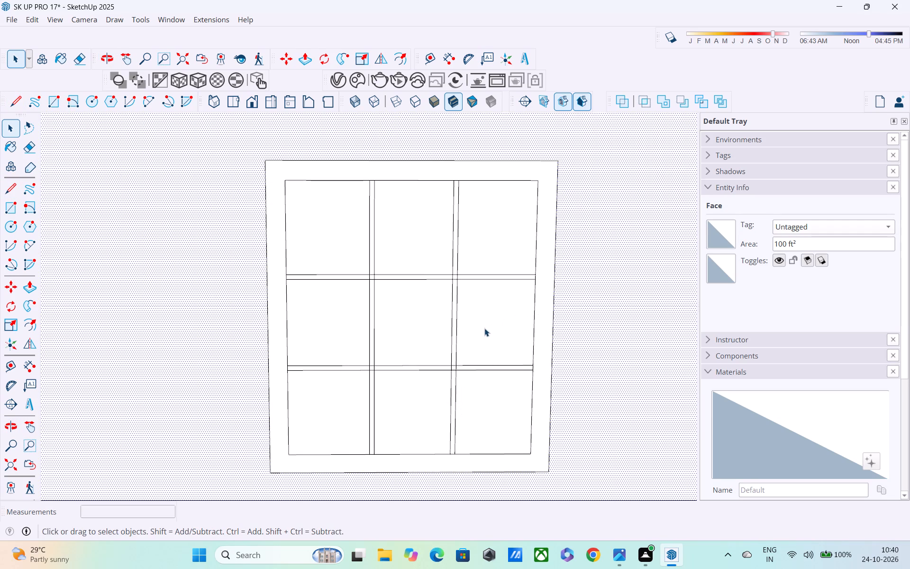
scroll(484, 328, "up", 3)
scroll(389, 349, "up", 1)
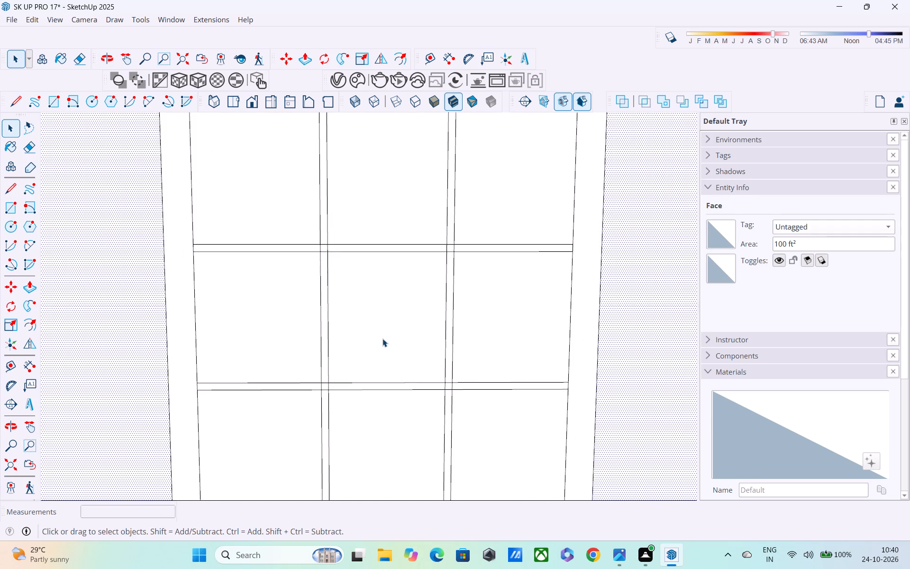
key("e")
scroll(382, 338, "up", 3)
scroll(213, 97, "down", 1)
scroll(259, 190, "up", 4)
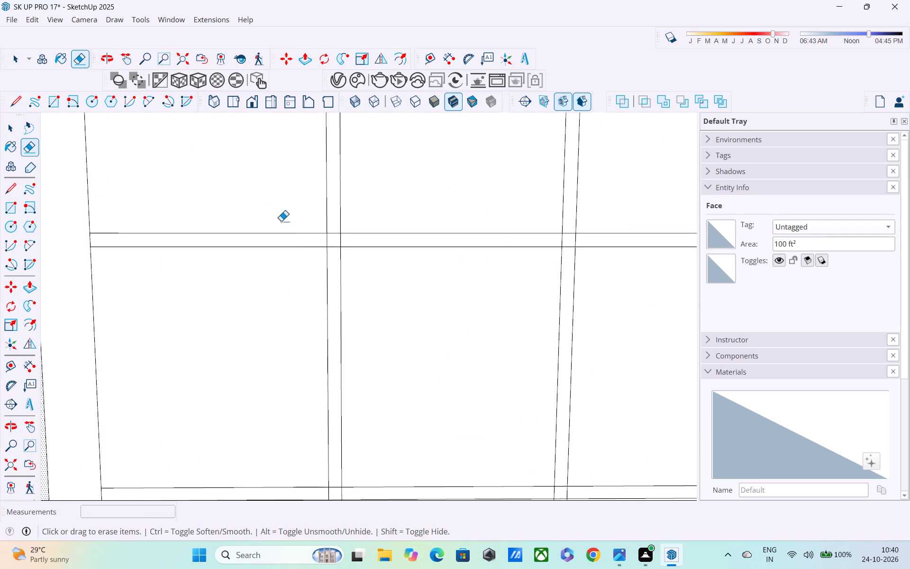
scroll(313, 240, "up", 4)
left_click_drag(345, 202, 344, 271)
left_click_drag(322, 243, 356, 241)
Erase the line segments inside the crossing of the upper horizontal and right vertical dividers.
scroll(356, 241, "down", 5)
middle_click_drag(382, 244, 246, 196)
scroll(264, 197, "up", 1)
scroll(458, 237, "down", 4)
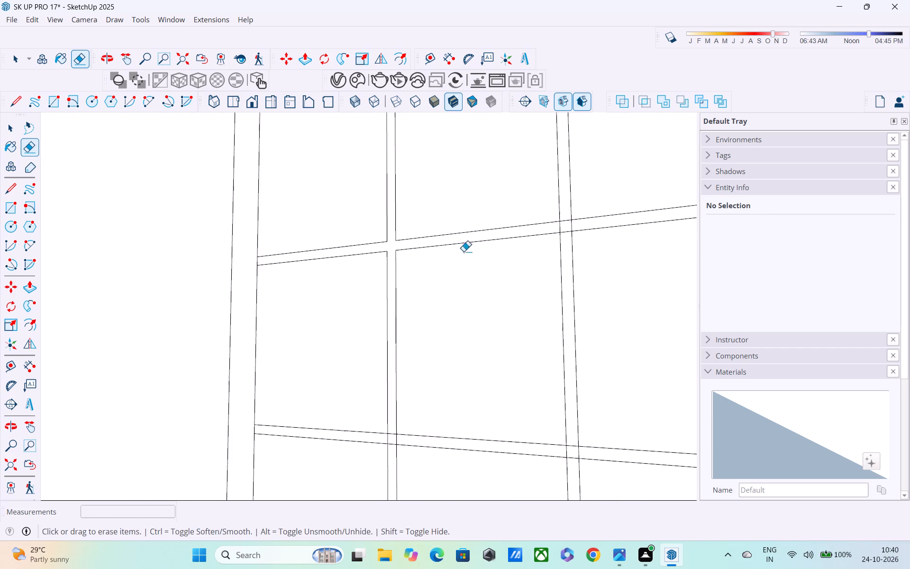
middle_click_drag(483, 267, 179, 260, "shift")
scroll(181, 259, "up", 1, "shift")
scroll(236, 221, "up", 8)
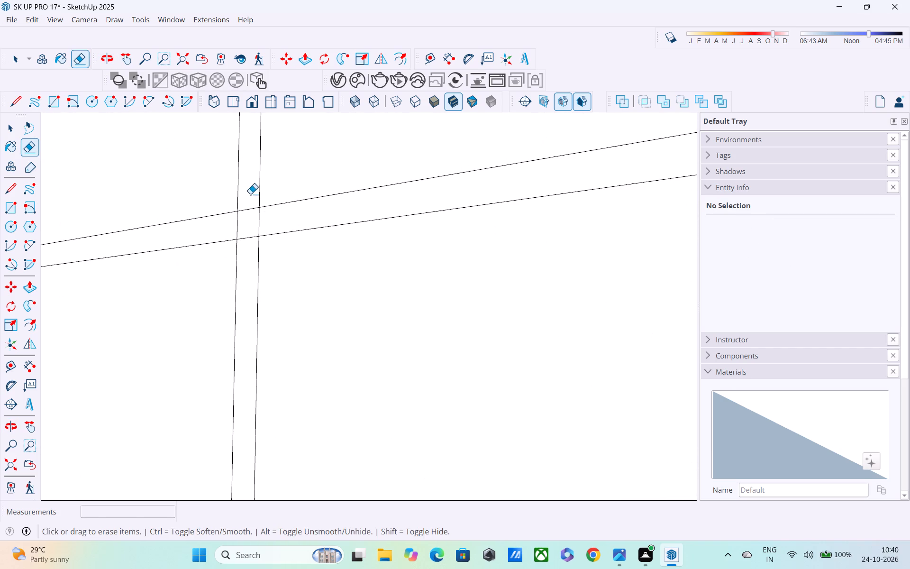
left_click_drag(250, 193, 249, 281)
left_click_drag(230, 224, 315, 225)
scroll(279, 218, "down", 5)
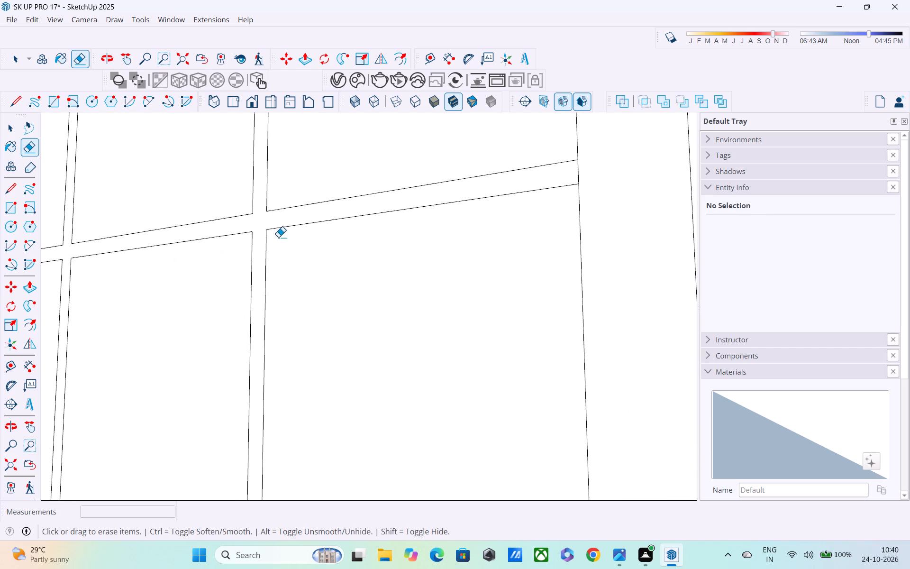
scroll(332, 247, "down", 3)
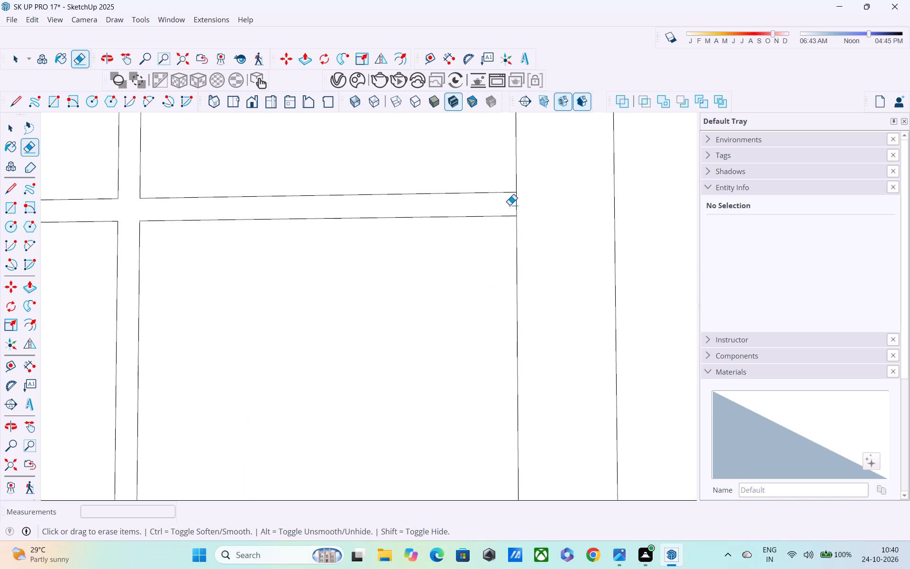
left_click(510, 205)
Examine the window's divider grid in relation to the upper front wall and the rest of the building.
scroll(387, 214, "down", 6)
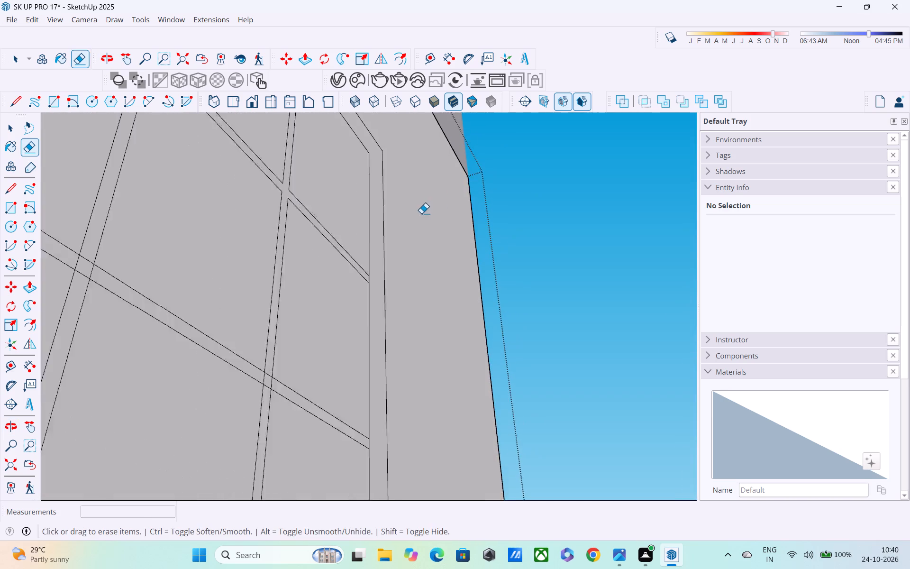
scroll(421, 213, "down", 4)
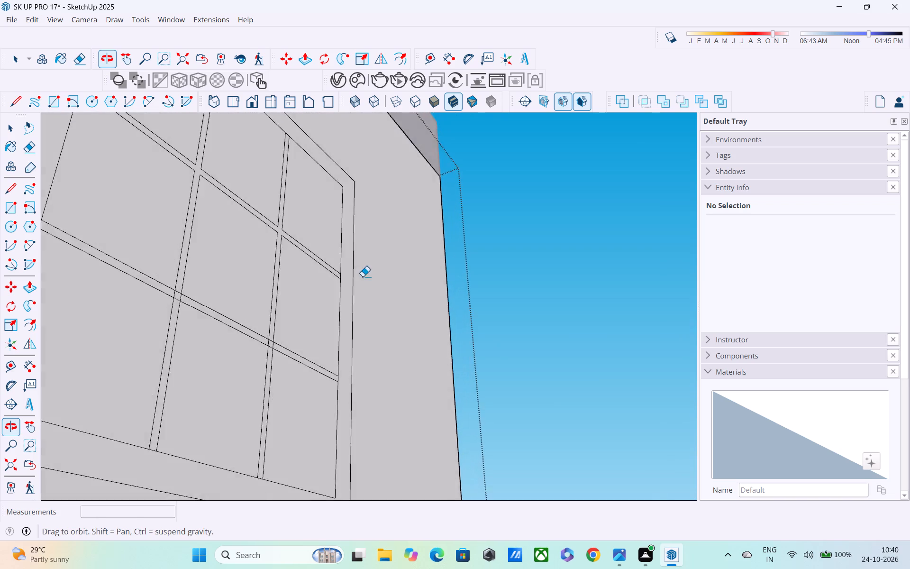
scroll(356, 269, "down", 1)
scroll(356, 269, "up", 1)
scroll(356, 269, "down", 12)
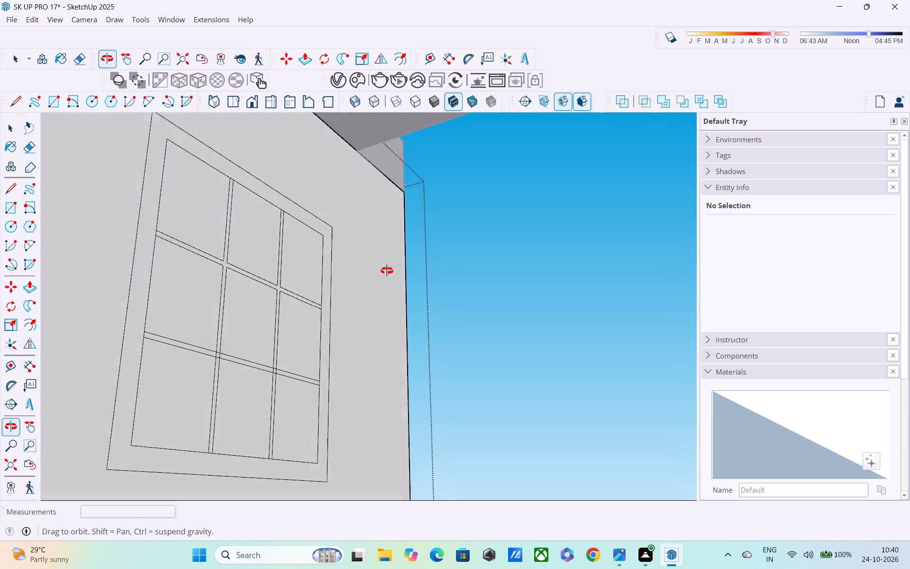
scroll(324, 293, "down", 5)
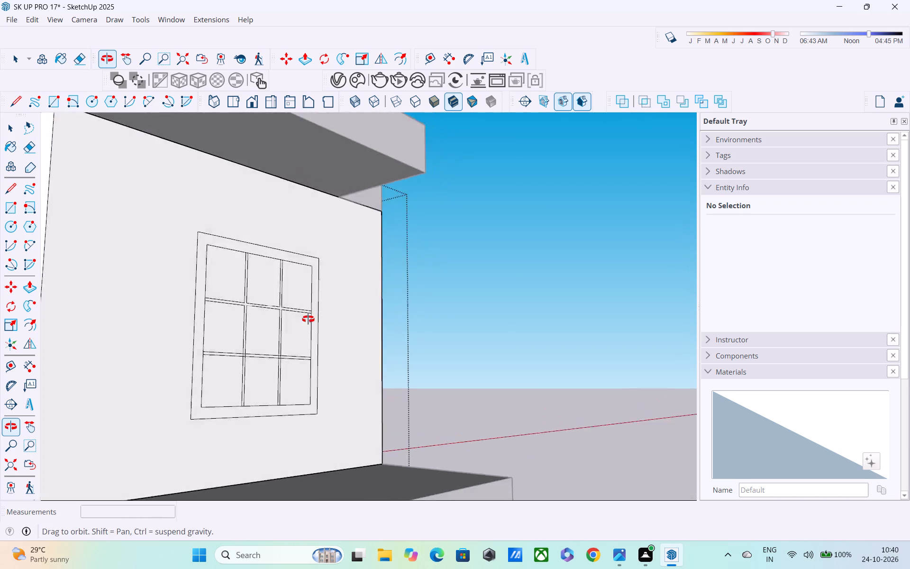
scroll(180, 340, "down", 4)
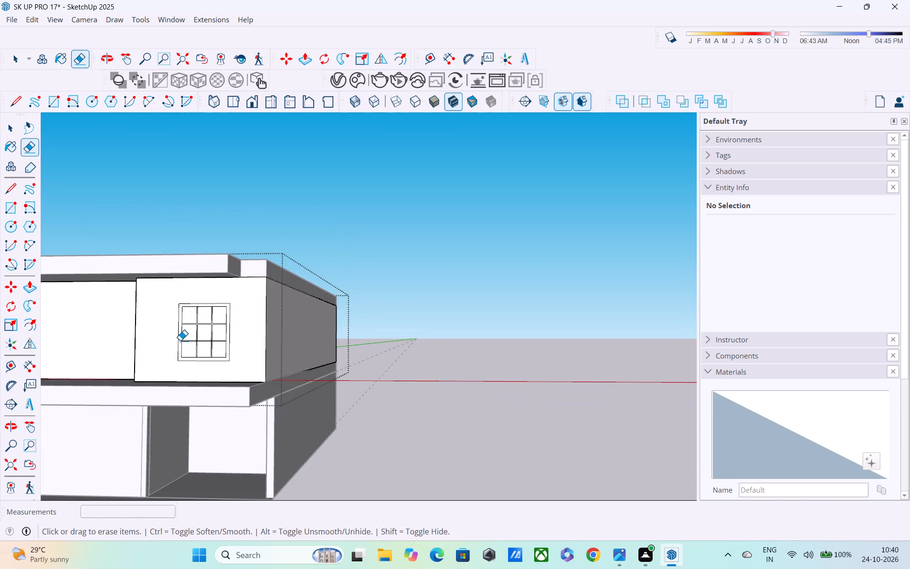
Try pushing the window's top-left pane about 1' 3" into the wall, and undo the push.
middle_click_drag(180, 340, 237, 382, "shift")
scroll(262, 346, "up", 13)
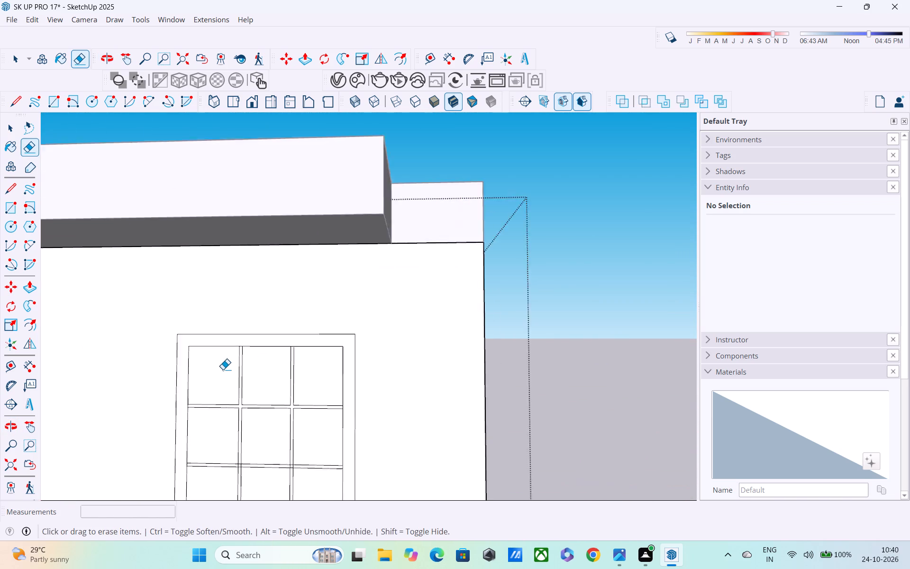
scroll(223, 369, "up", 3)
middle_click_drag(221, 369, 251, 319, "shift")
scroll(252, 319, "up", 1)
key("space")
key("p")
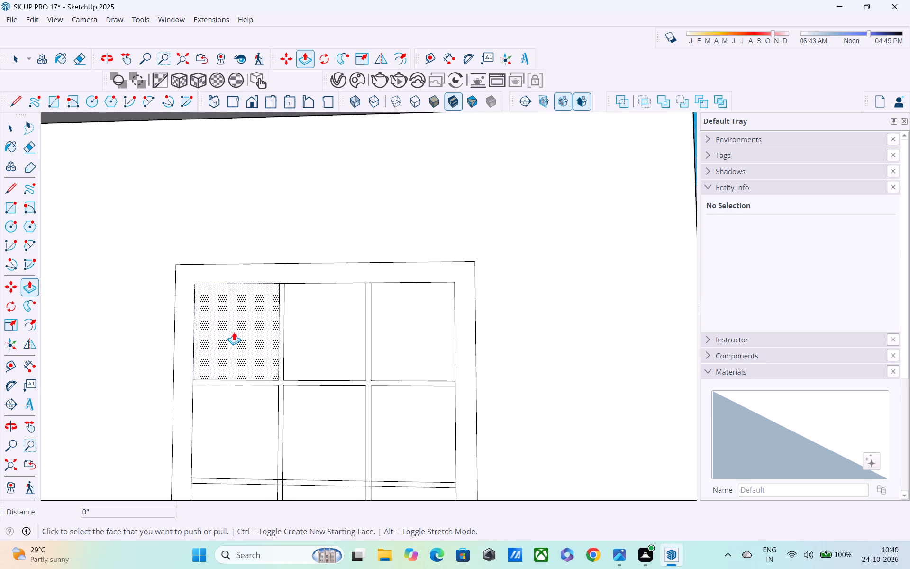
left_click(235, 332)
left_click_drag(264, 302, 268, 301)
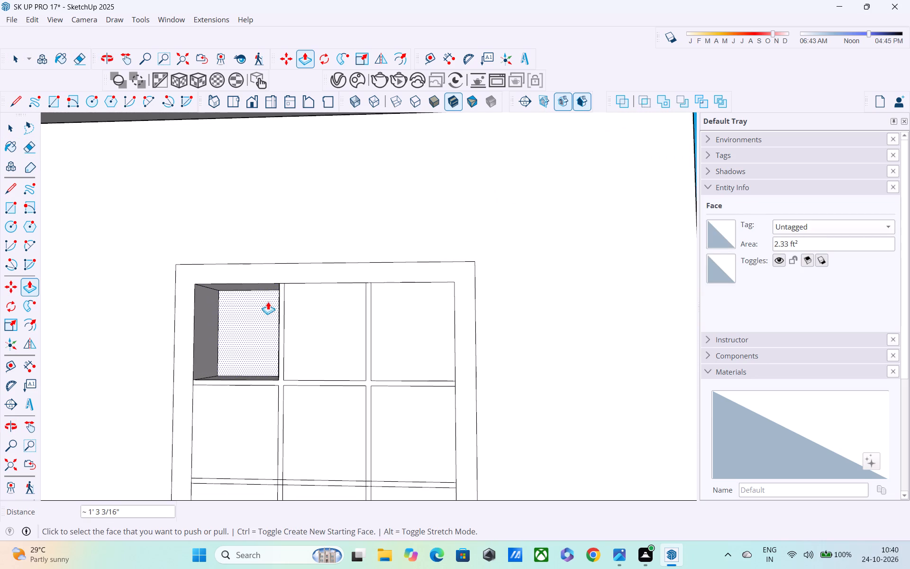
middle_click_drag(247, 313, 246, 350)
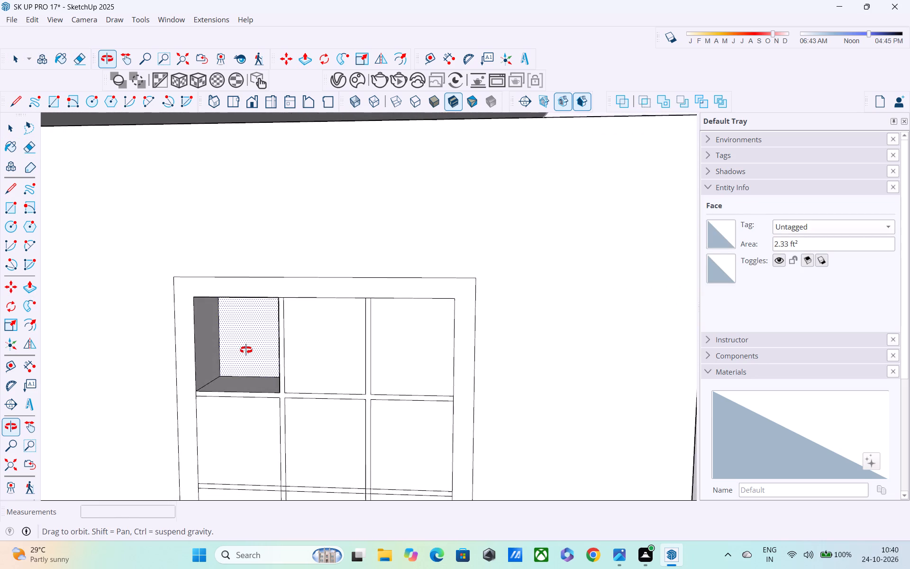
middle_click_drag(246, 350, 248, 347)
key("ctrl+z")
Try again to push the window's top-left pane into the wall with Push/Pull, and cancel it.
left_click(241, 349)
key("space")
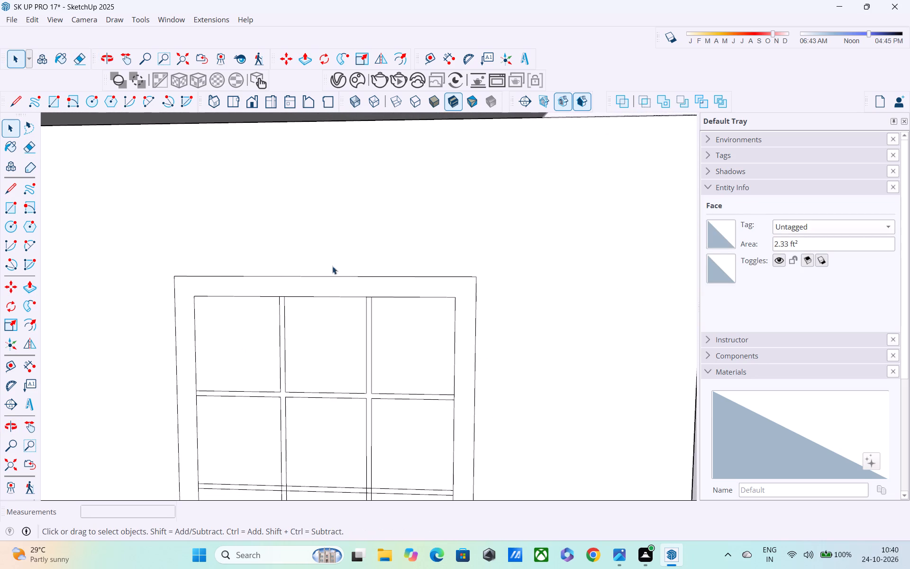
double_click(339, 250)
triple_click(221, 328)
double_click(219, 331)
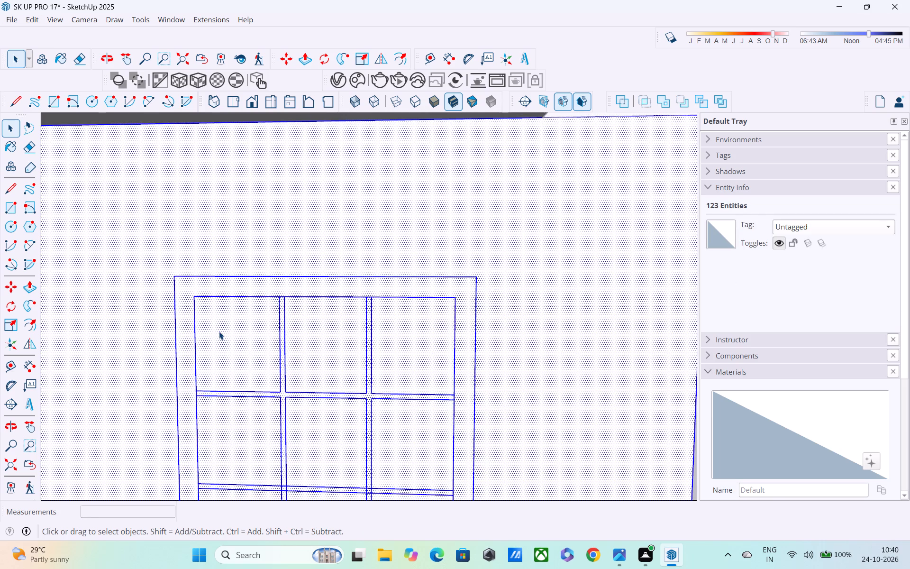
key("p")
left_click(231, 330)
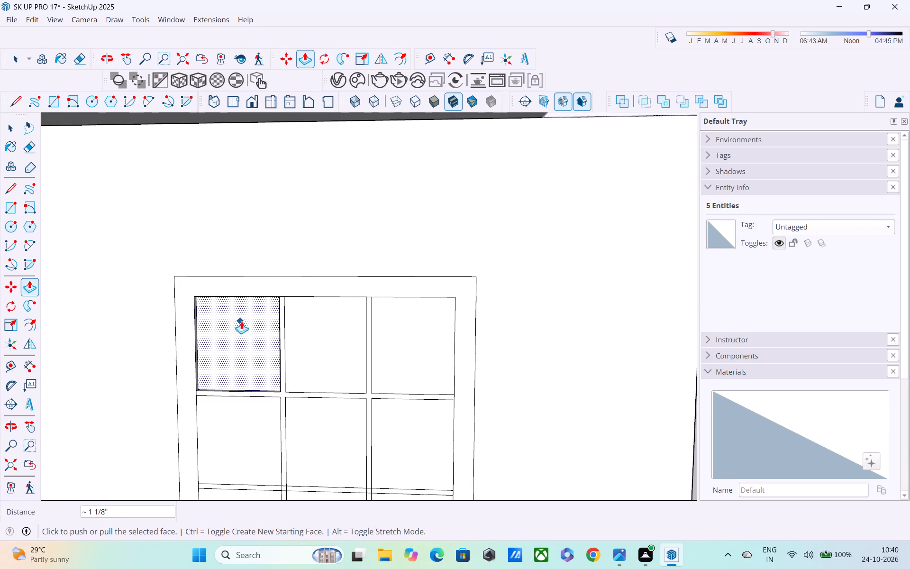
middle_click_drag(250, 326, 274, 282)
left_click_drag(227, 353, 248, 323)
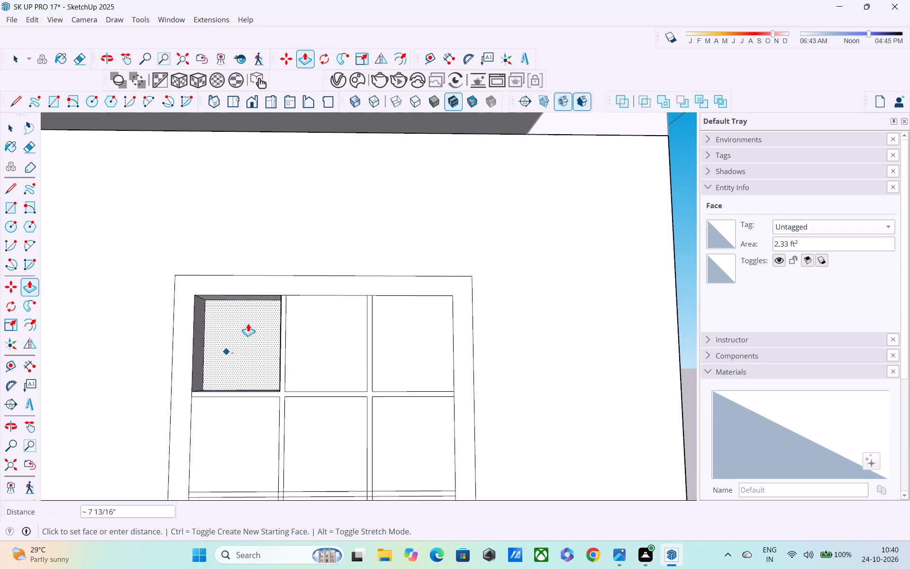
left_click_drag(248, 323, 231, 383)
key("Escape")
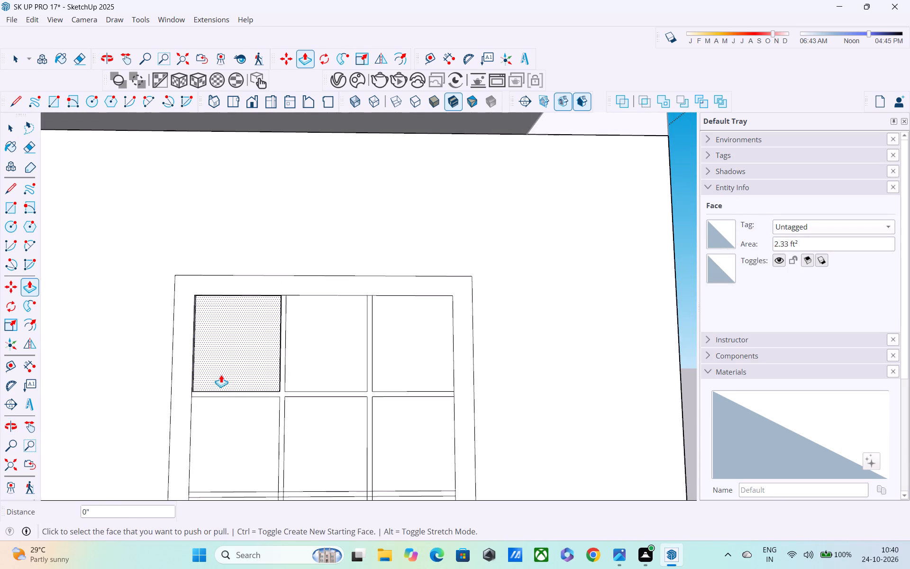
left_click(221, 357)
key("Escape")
Examine the upper storey's front walls and the window from several angles, and clear the selection.
middle_click_drag(237, 356, 302, 373)
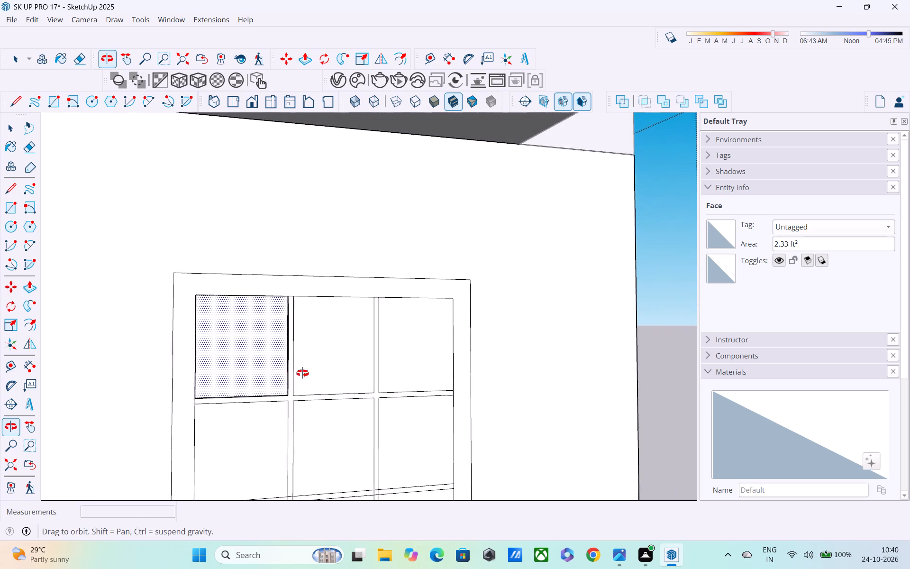
middle_click_drag(302, 373, 303, 373)
scroll(292, 359, "down", 12)
middle_click(223, 355)
middle_click_drag(211, 364, 409, 366, "shift")
middle_click_drag(285, 374, 310, 374)
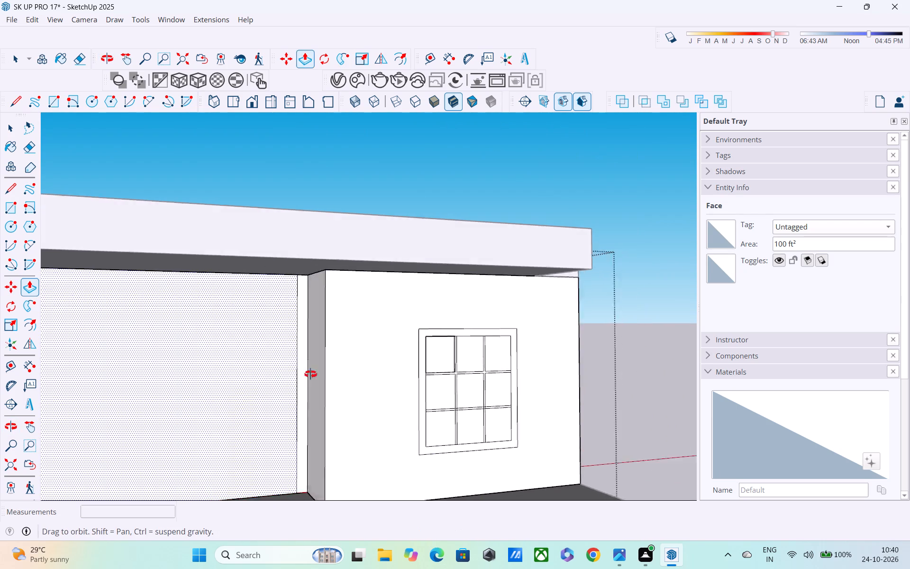
middle_click_drag(310, 374, 218, 364)
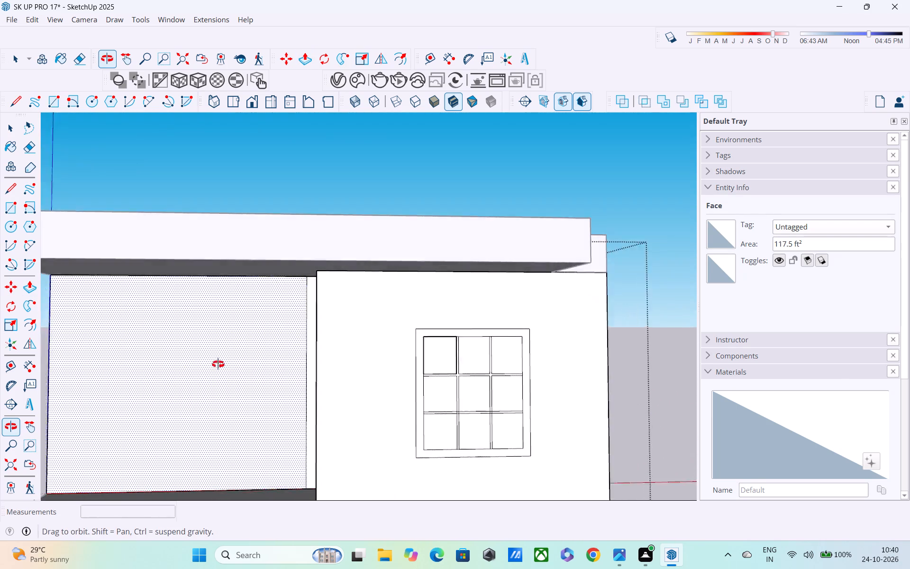
middle_click_drag(218, 364, 183, 353)
scroll(456, 350, "down", 5)
middle_click_drag(491, 349, 590, 376)
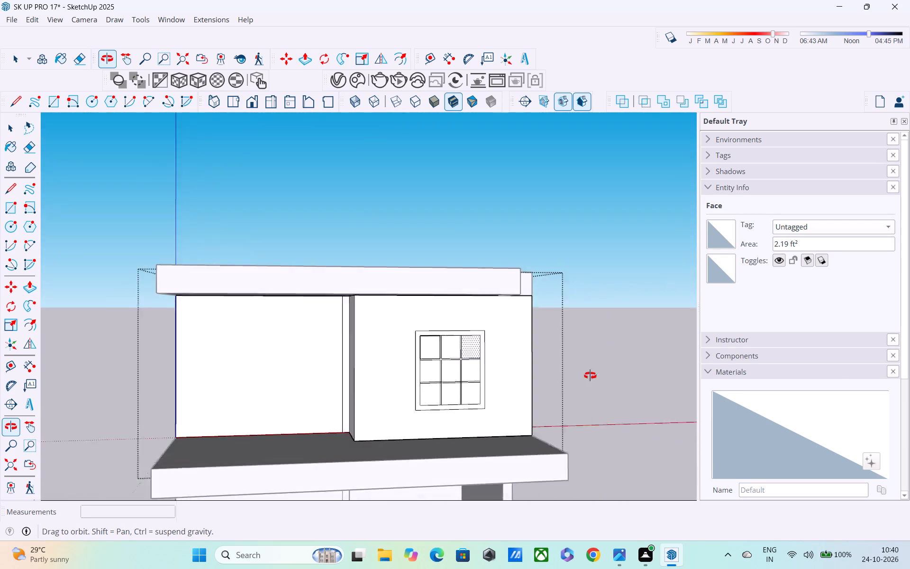
middle_click_drag(590, 376, 431, 367)
scroll(426, 363, "up", 1)
key("space")
left_click(421, 214)
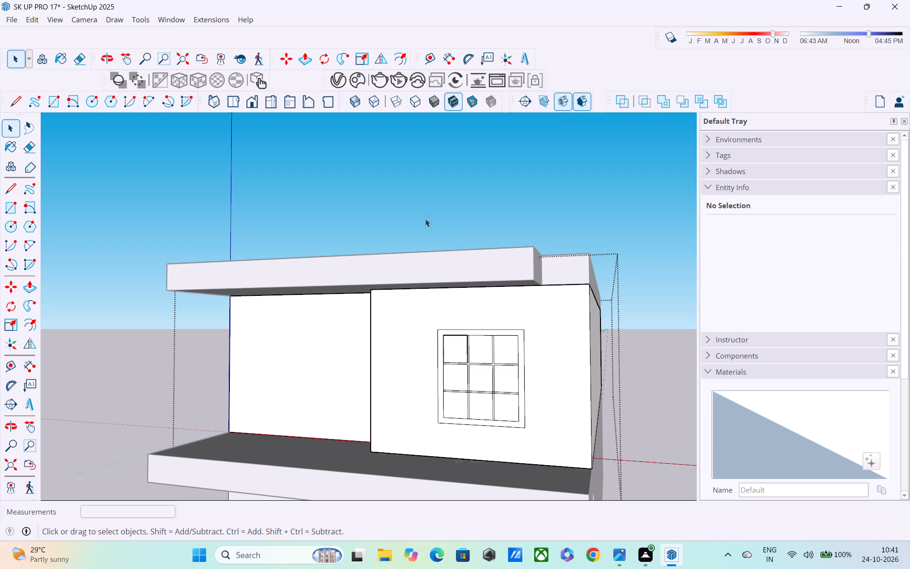
Undo the previous changes to the upper front window's top-left pane.
scroll(484, 360, "up", 15)
left_click(417, 337)
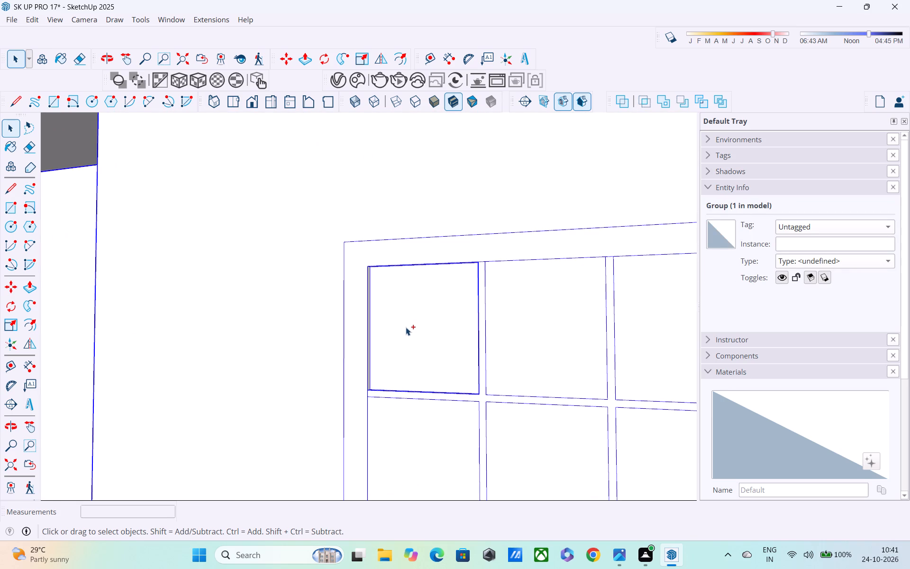
key("ctrl+z")
key("z")
key("ctrl+z")
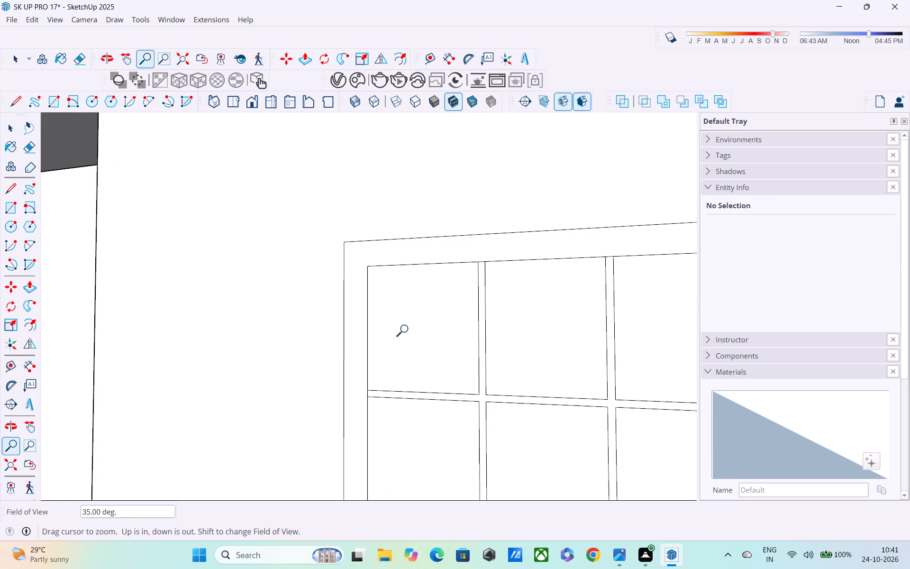
key("space")
Erase the overlapping line segments where the window's lower horizontal divider crosses the two vertical dividers.
scroll(482, 330, "down", 4)
middle_click_drag(482, 338, 457, 283)
scroll(458, 301, "up", 1, "shift")
middle_click_drag(458, 302, 437, 118, "shift")
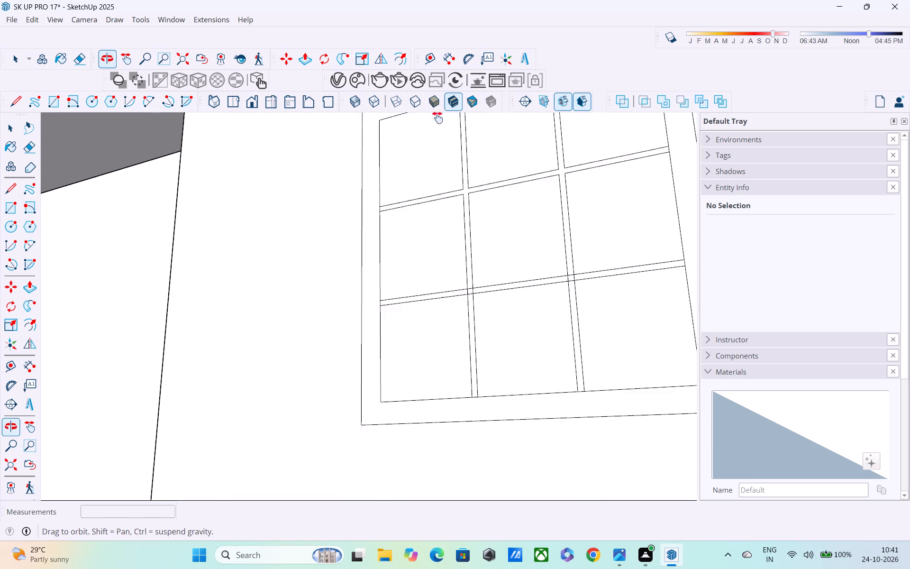
middle_click_drag(437, 118, 446, 167, "shift")
key("e")
scroll(485, 339, "up", 5)
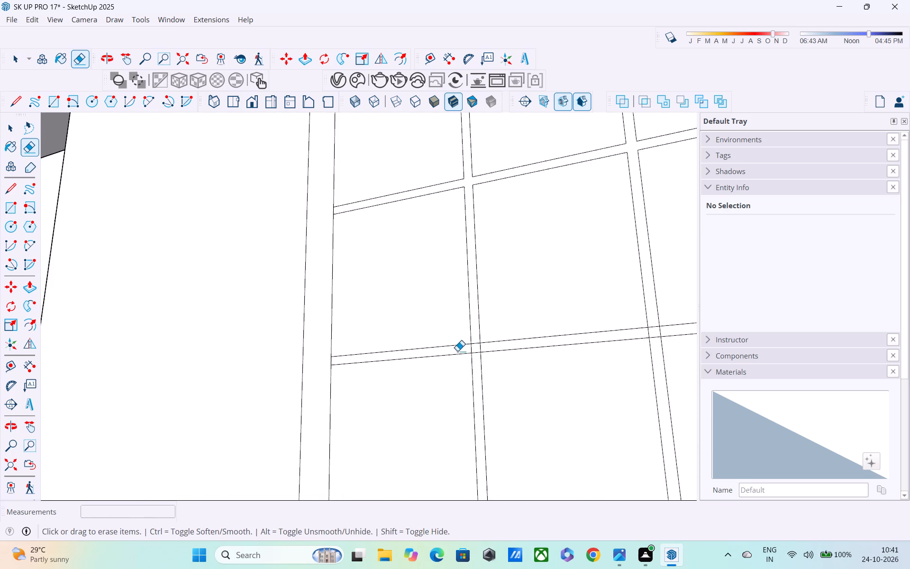
scroll(467, 354, "up", 11)
left_click_drag(477, 331, 475, 403)
left_click_drag(449, 360, 523, 359)
scroll(495, 348, "down", 9)
middle_click_drag(513, 352, 158, 284, "shift")
scroll(437, 243, "up", 4)
scroll(347, 225, "up", 5)
left_click_drag(344, 227, 344, 328)
left_click_drag(289, 260, 483, 253)
Examine the divider grid on the upper front window in relation to the whole building and from several angles.
scroll(438, 242, "down", 6)
scroll(377, 330, "down", 6)
scroll(463, 302, "down", 7)
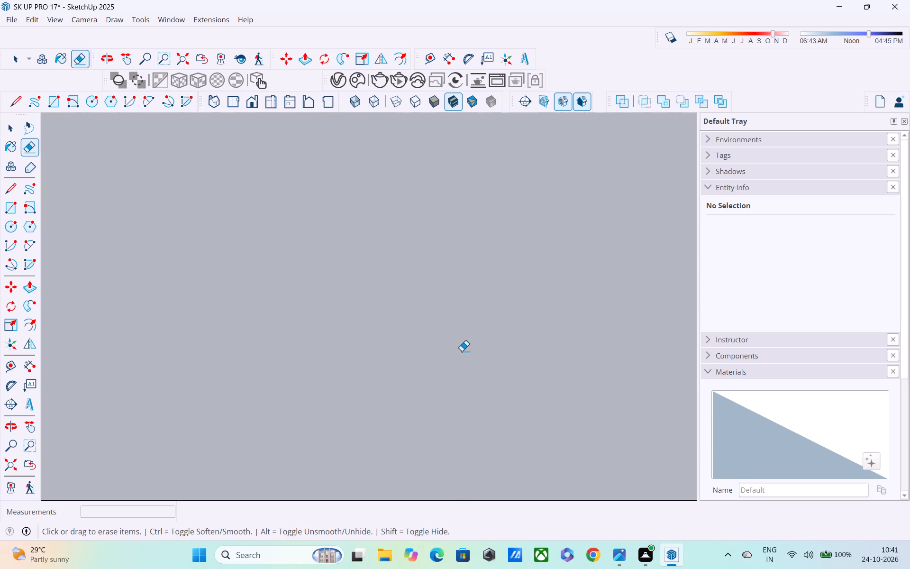
left_click(9, 461)
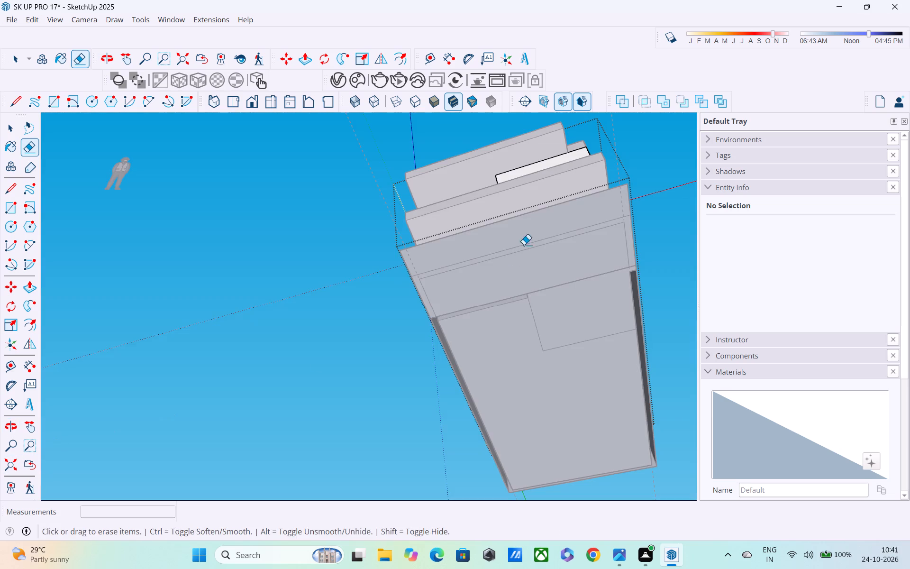
scroll(573, 234, "up", 6)
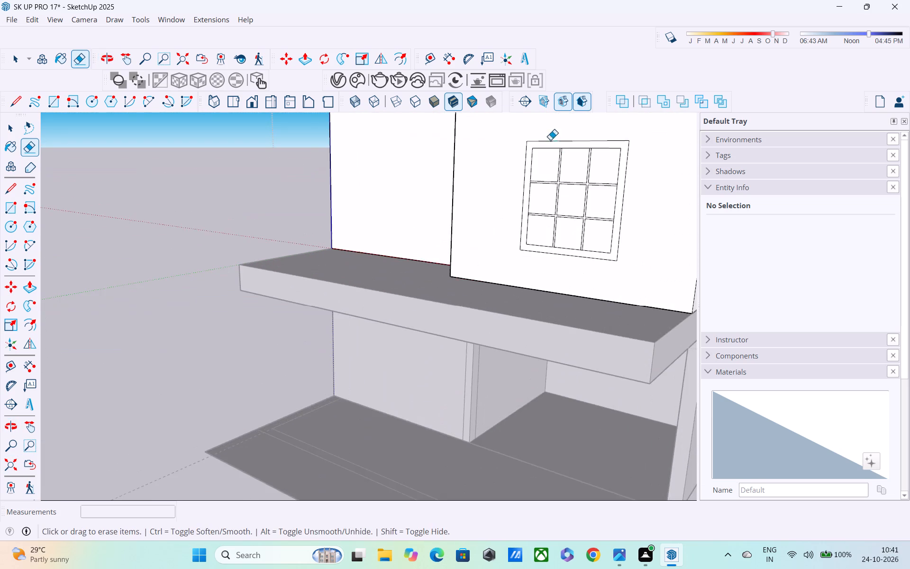
scroll(548, 213, "up", 18)
scroll(565, 209, "down", 7)
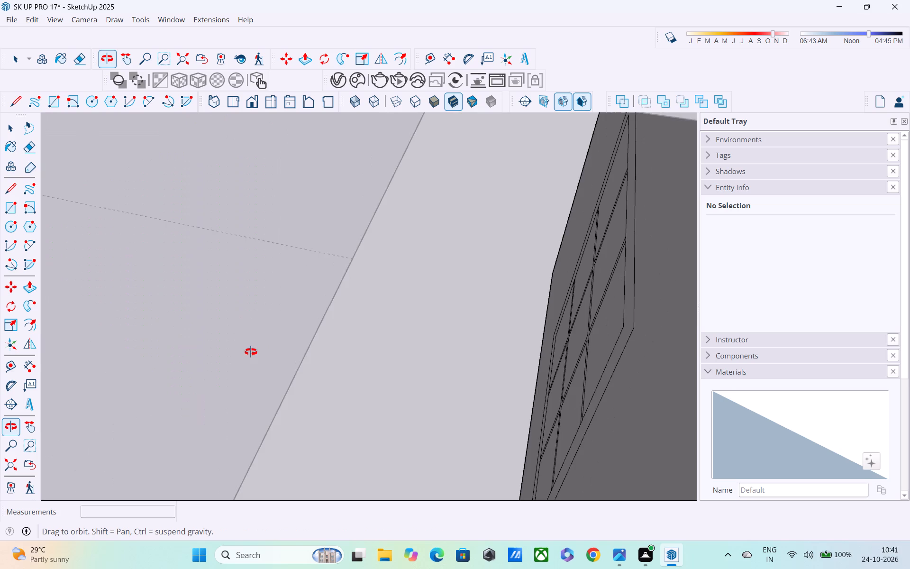
scroll(482, 289, "down", 6)
middle_click_drag(481, 286, 264, 364, "shift")
middle_click_drag(301, 352, 348, 330)
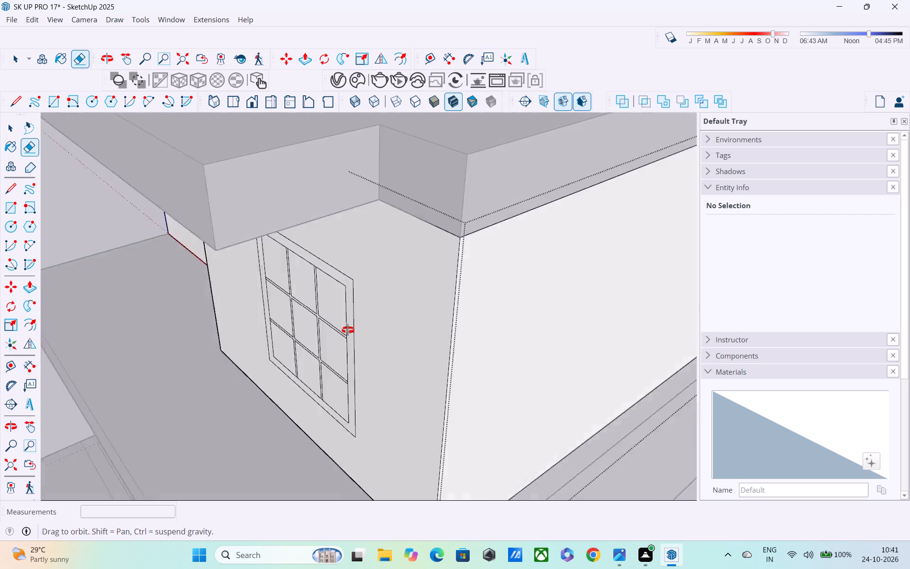
middle_click_drag(348, 330, 433, 211)
scroll(464, 217, "up", 4)
scroll(319, 196, "up", 7)
scroll(352, 185, "down", 1)
middle_click_drag(353, 187, 474, 302)
scroll(473, 296, "down", 7, "shift")
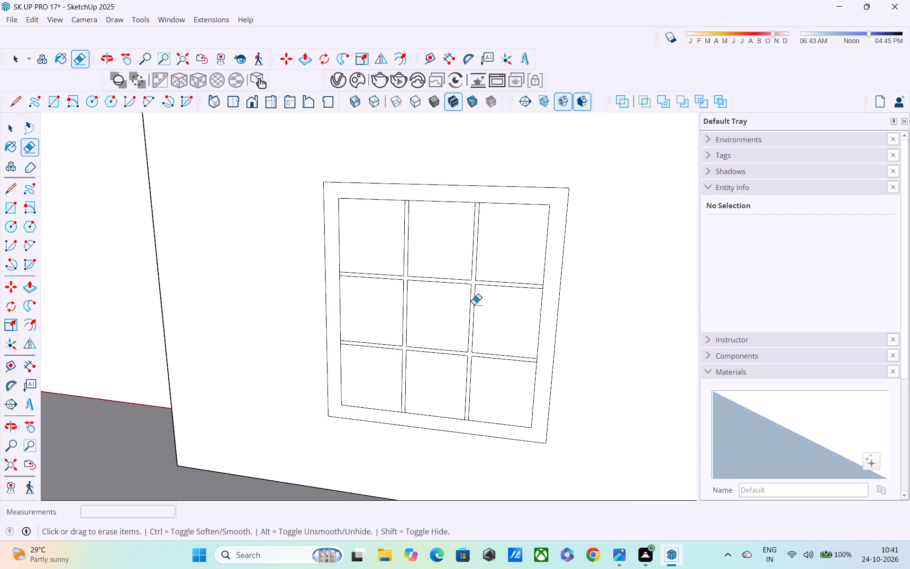
scroll(473, 303, "up", 1)
middle_click_drag(472, 301, 560, 255)
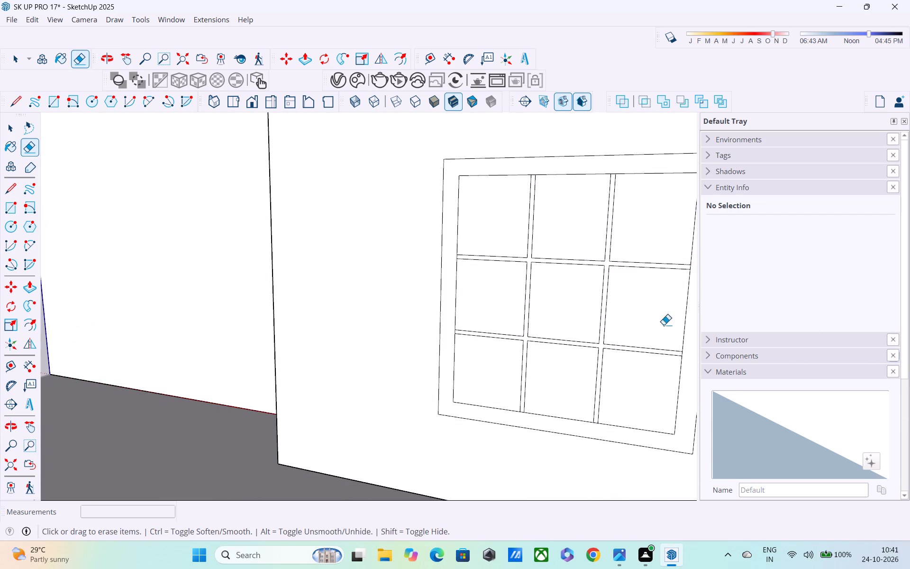
Pull the window's outer frame face out from the wall by 3" with Push/Pull.
key("space")
key("p")
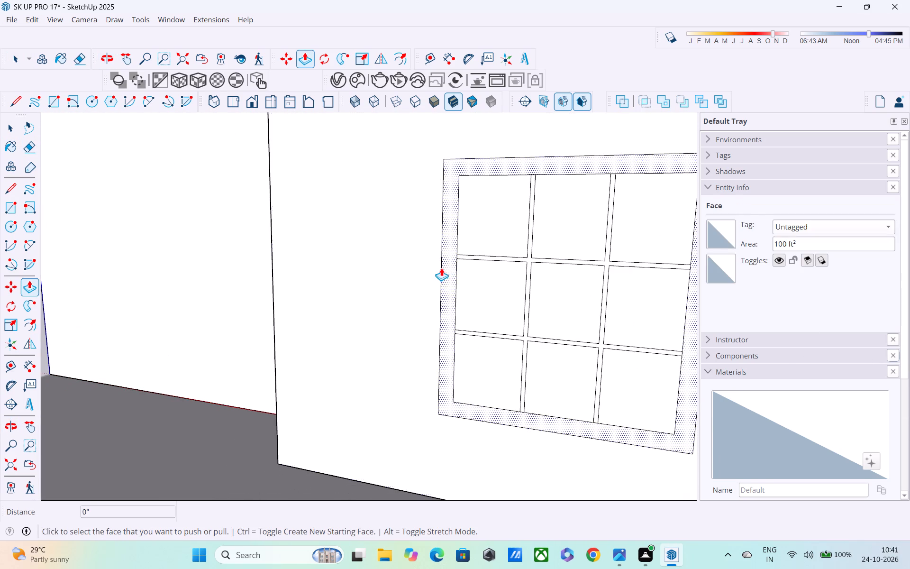
left_click(441, 271)
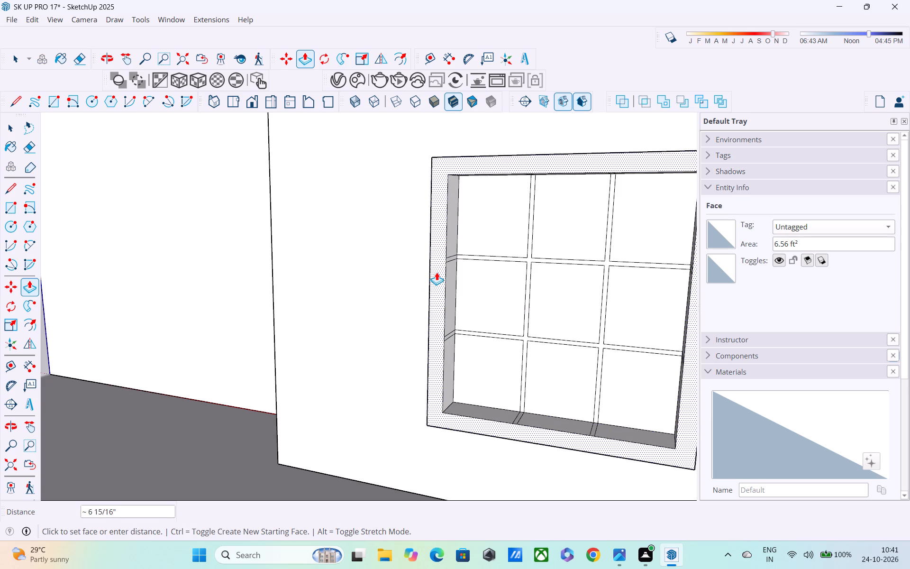
type("2\"")
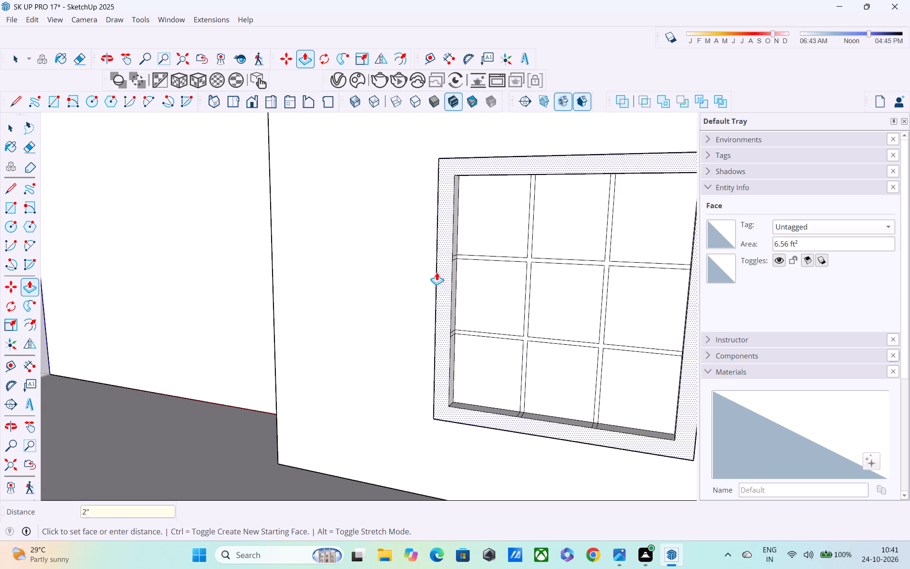
key("Return")
type("3\"")
key("Return")
Pull the window's divider grid face out 2" from the panes.
scroll(510, 248, "up", 3)
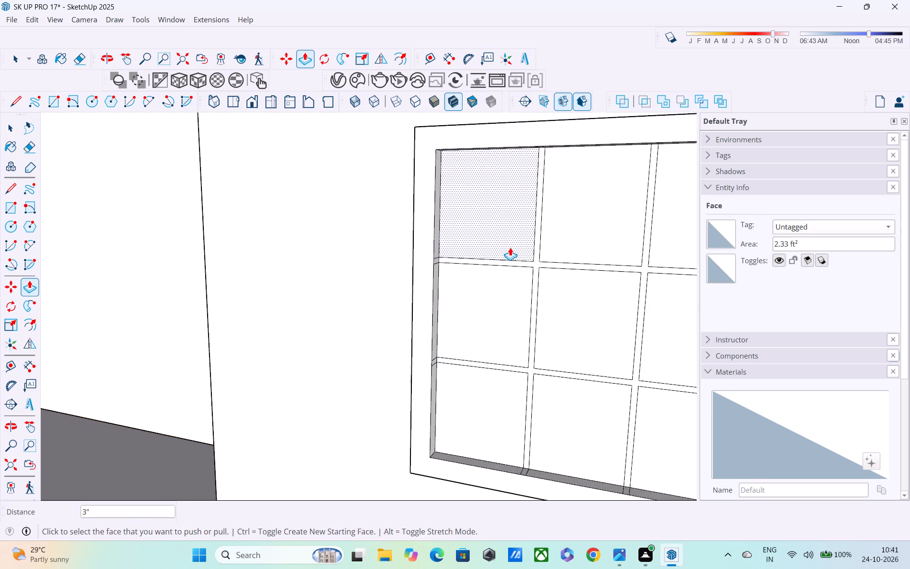
middle_click_drag(510, 248, 409, 253)
scroll(457, 262, "down", 1)
scroll(458, 262, "up", 4)
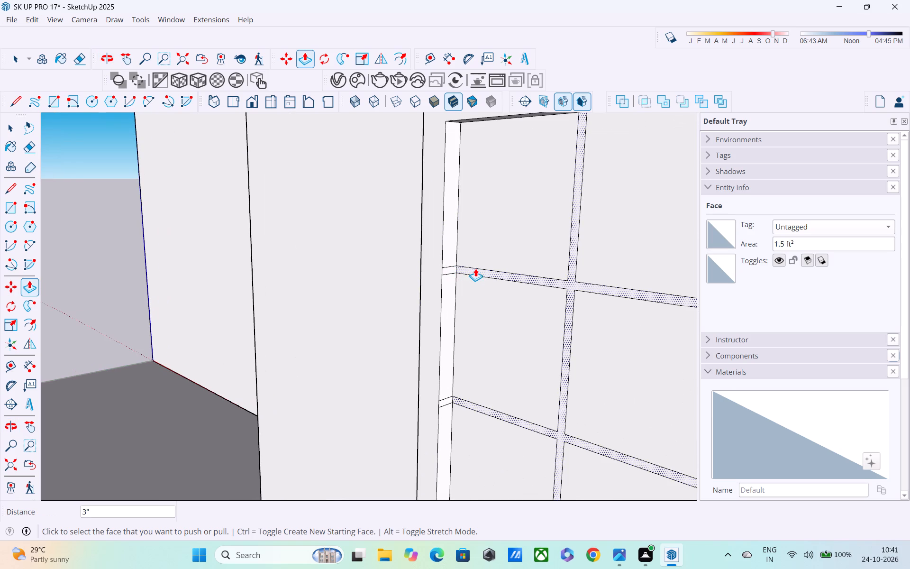
left_click(493, 272)
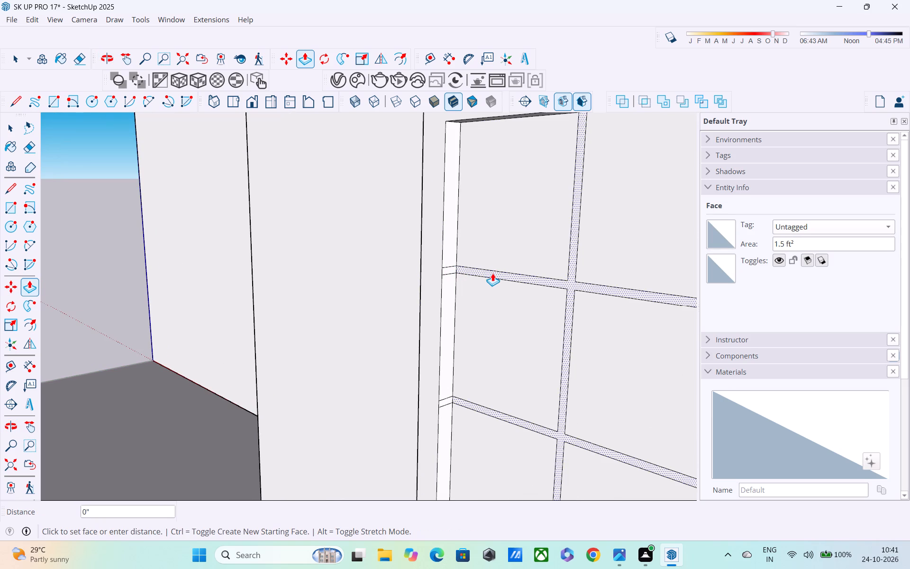
type("2\"")
key("Return")
Erase the leftover edges on the frame's left inner side where the upper and lower horizontal dividers meet it.
scroll(539, 271, "up", 2)
scroll(489, 271, "down", 6)
scroll(466, 285, "up", 1)
middle_click_drag(459, 285, 359, 243)
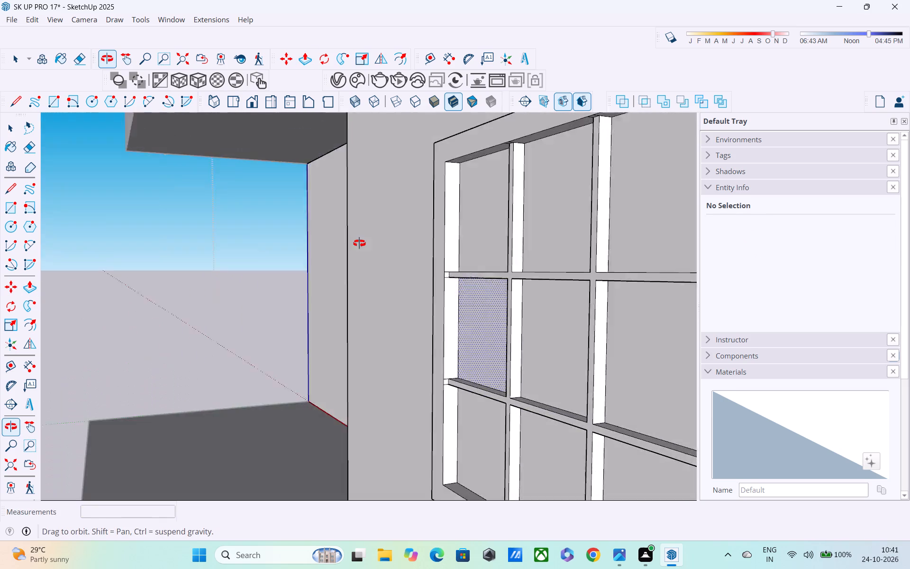
middle_click_drag(359, 243, 358, 243)
scroll(373, 302, "up", 4)
key("e")
scroll(624, 275, "up", 4)
scroll(478, 238, "up", 2)
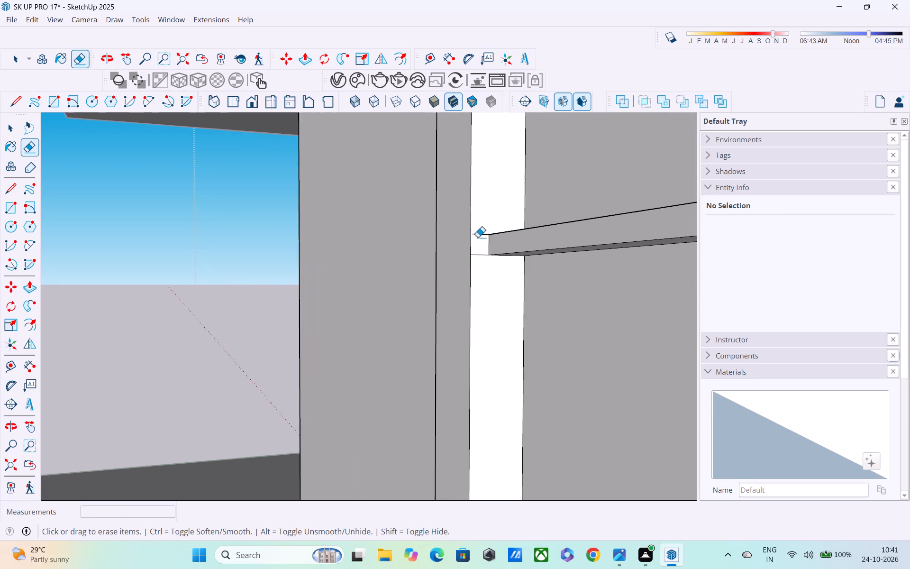
scroll(478, 237, "up", 3)
left_click_drag(479, 223, 478, 279)
scroll(476, 263, "down", 9)
middle_click_drag(486, 300, 480, 104)
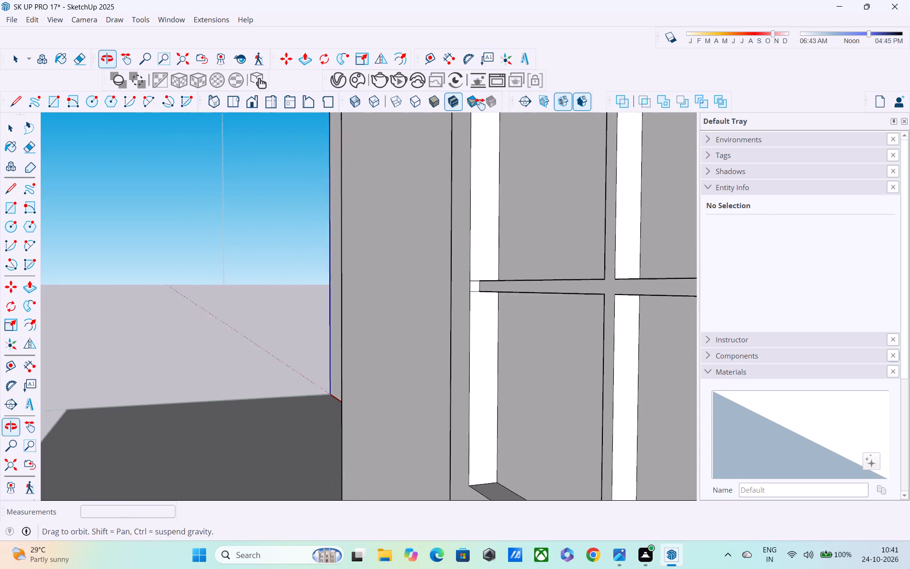
middle_click_drag(480, 104, 480, 104)
scroll(463, 328, "up", 4)
left_click_drag(480, 228, 478, 281)
scroll(477, 281, "down", 6)
Erase the leftover edges on the frame's bottom inner side at the feet of both vertical dividers.
scroll(476, 294, "up", 1)
middle_click_drag(469, 277, 437, 197, "shift")
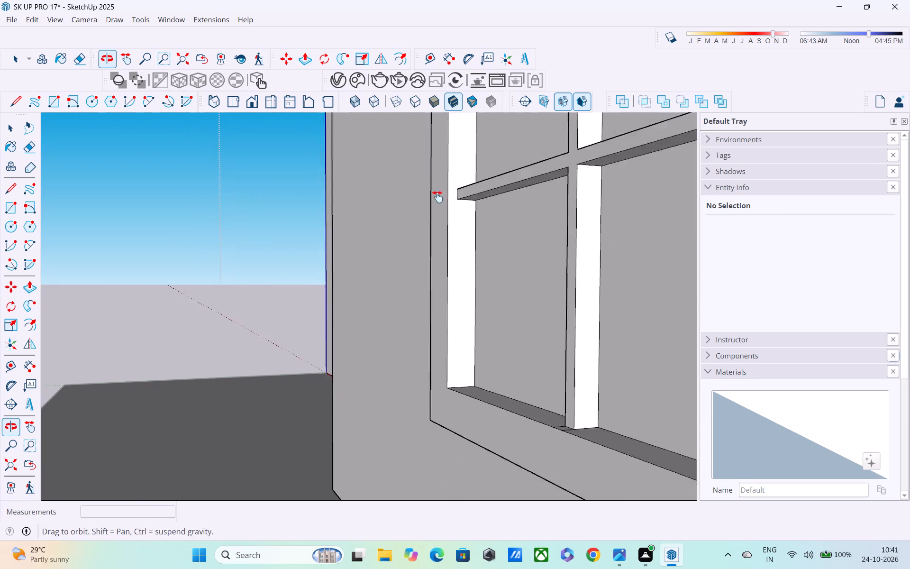
middle_click_drag(437, 197, 421, 162, "shift")
scroll(421, 162, "up", 1, "shift")
middle_click_drag(459, 245, 443, 344)
scroll(497, 296, "down", 1)
scroll(433, 349, "up", 5)
left_click_drag(428, 344, 467, 371)
scroll(461, 366, "down", 5)
middle_click_drag(446, 356, 242, 254, "shift")
scroll(443, 353, "up", 1, "shift")
scroll(471, 402, "up", 2)
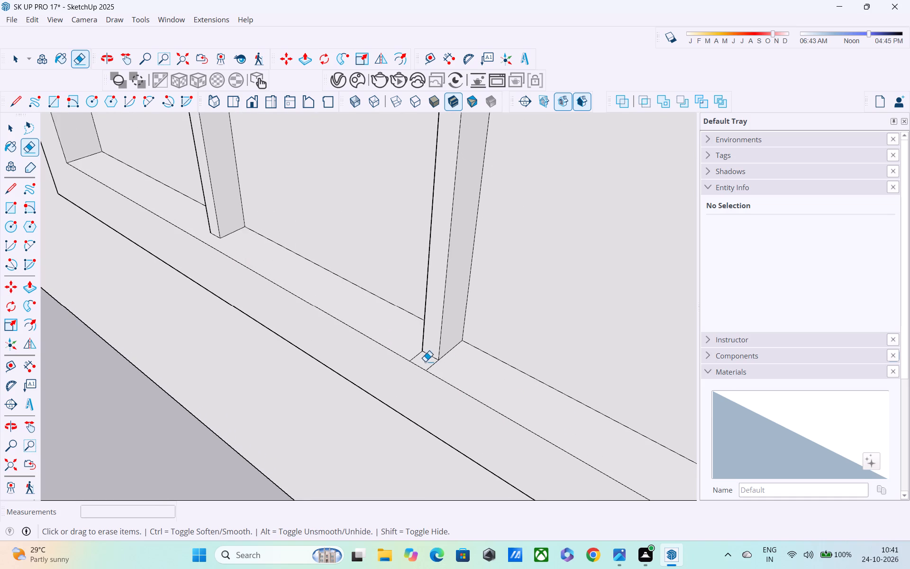
left_click_drag(409, 342, 459, 385)
scroll(455, 381, "down", 4)
Erase the leftover edges on the frame's right inner side where the lower and upper horizontal dividers meet it.
middle_click_drag(445, 377, 300, 287)
scroll(593, 395, "up", 2)
middle_click_drag(553, 385, 882, 385)
scroll(401, 317, "down", 10, "shift")
middle_click_drag(394, 306, 436, 408, "shift")
scroll(491, 295, "up", 6, "shift")
middle_click_drag(464, 255, 519, 379, "shift")
scroll(518, 374, "up", 3)
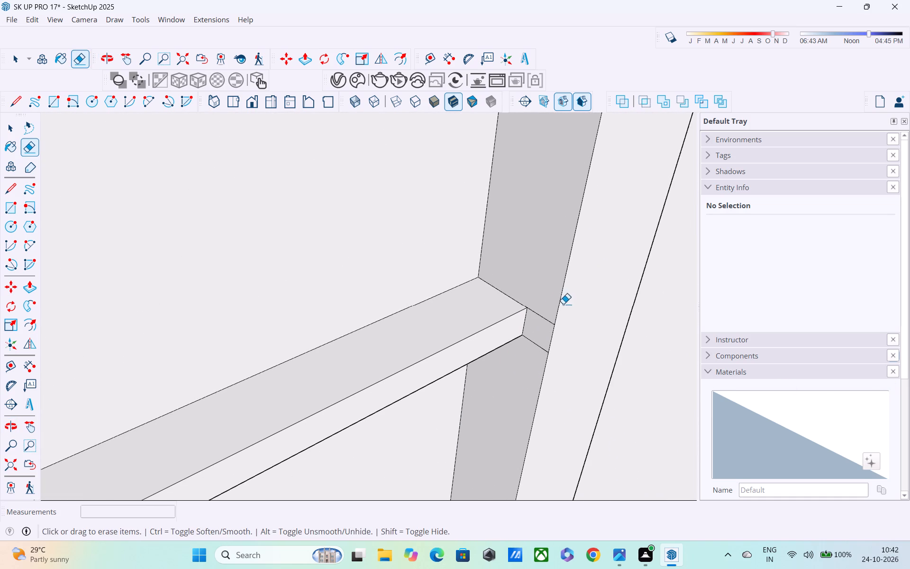
left_click_drag(542, 307, 539, 360)
scroll(517, 329, "down", 5)
middle_click_drag(519, 257, 491, 555, "shift")
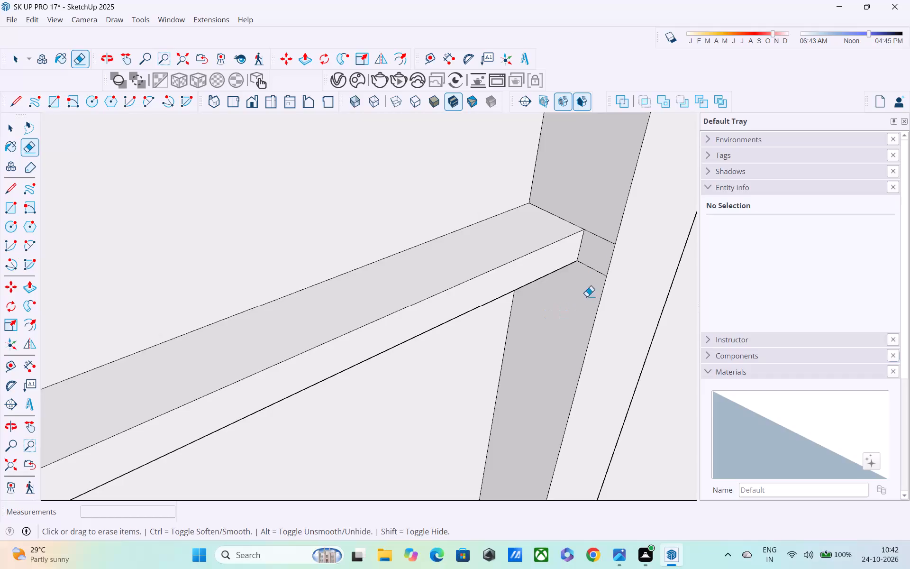
left_click_drag(601, 232, 591, 277)
Erase the leftover edges on the frame's top inner side where the right vertical divider meets it.
scroll(571, 307, "down", 4)
scroll(569, 211, "down", 3)
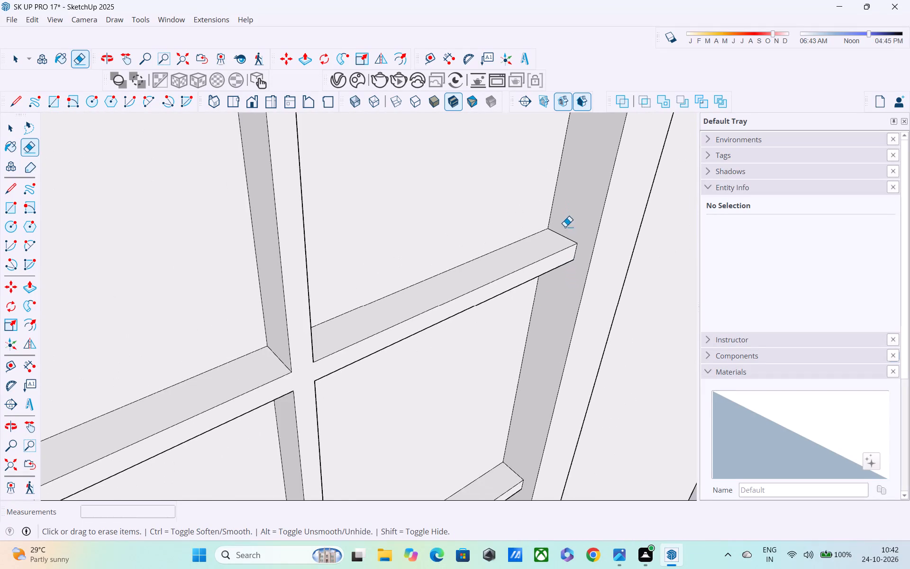
scroll(565, 227, "down", 1)
middle_click_drag(564, 259, 456, 562, "shift")
middle_click_drag(463, 353, 473, 226)
scroll(453, 236, "down", 3, "shift")
middle_click_drag(353, 276, 362, 217)
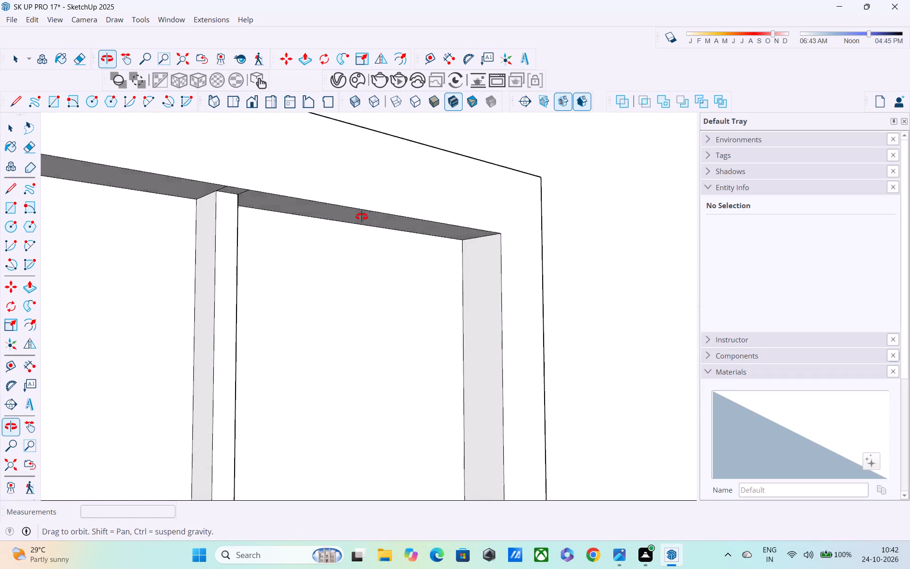
middle_click_drag(362, 217, 512, 162)
left_click_drag(362, 117, 374, 147)
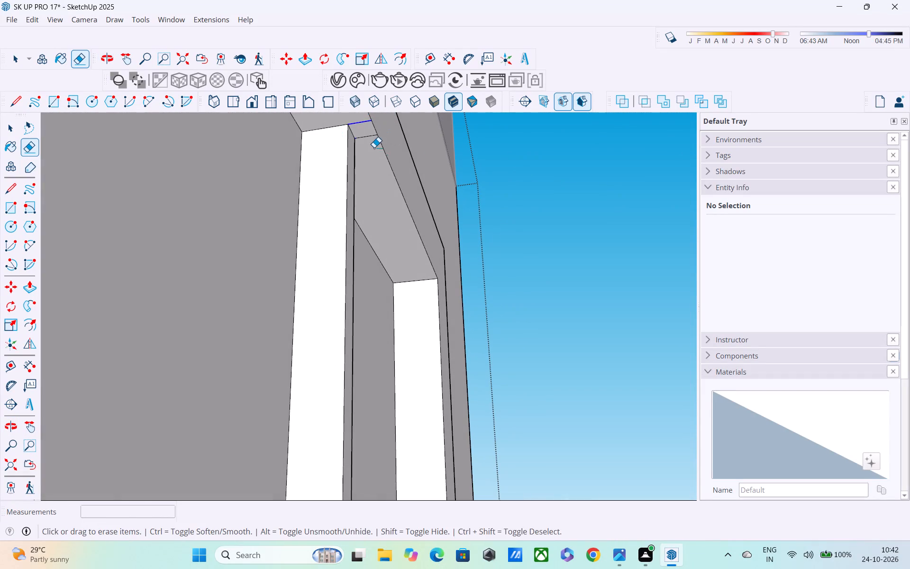
left_click_drag(374, 147, 380, 156)
middle_click_drag(423, 214, 447, 260, "shift")
Erase the leftover edges on the frame's top inner side where the left vertical divider meets it.
scroll(441, 257, "down", 7)
middle_click_drag(439, 263, 448, 280)
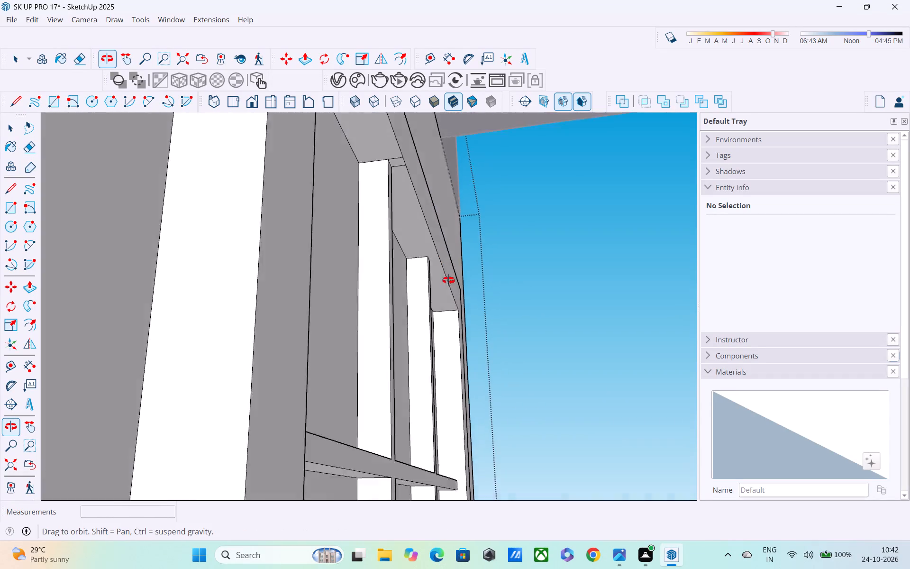
middle_click_drag(448, 280, 524, 206)
scroll(524, 206, "down", 4)
middle_click_drag(457, 210, 452, 293)
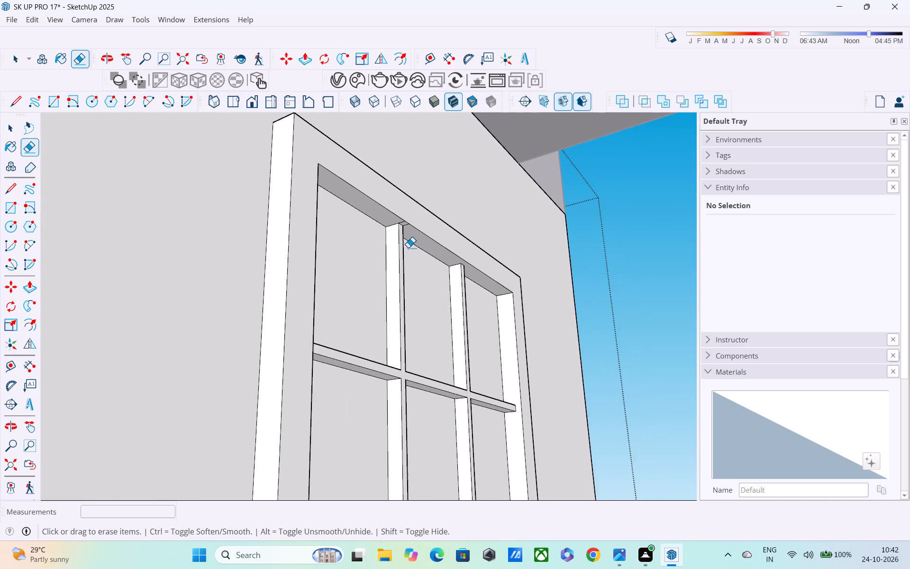
scroll(402, 221, "up", 14)
left_click_drag(396, 202, 404, 206)
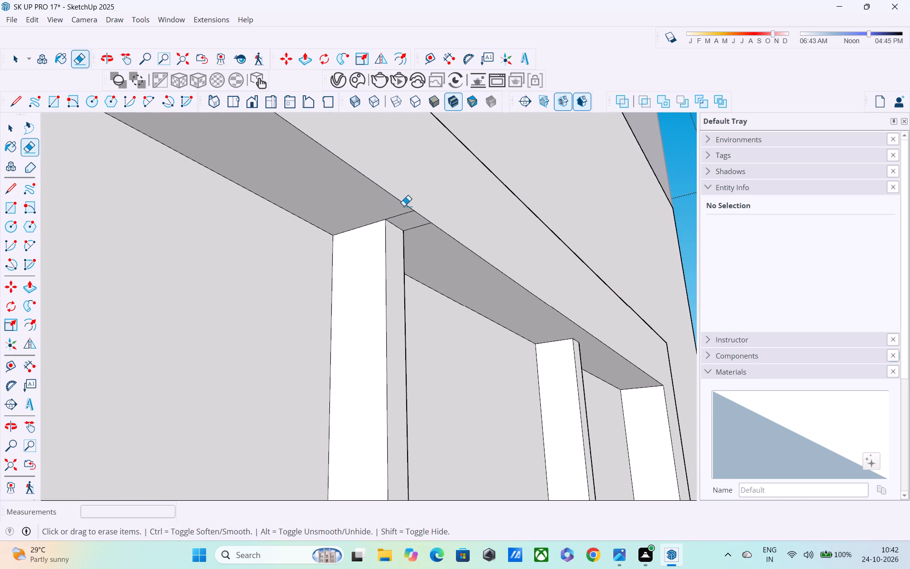
left_click_drag(404, 206, 436, 225)
key("ctrl+z")
left_click_drag(400, 207, 423, 232)
Examine the window's raised frame and three-by-three divider grid from the front and sides.
scroll(415, 233, "down", 8)
middle_click_drag(426, 292, 528, 294, "shift")
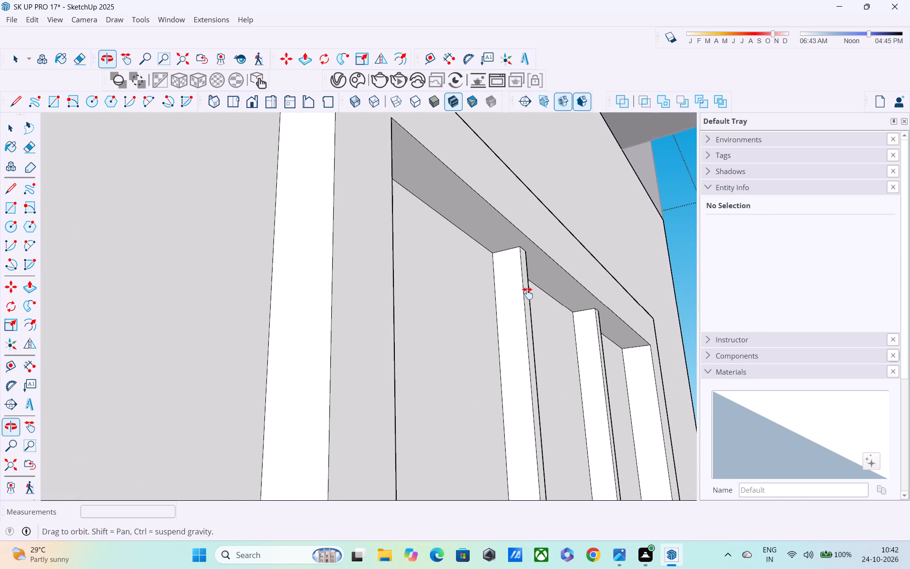
middle_click_drag(528, 294, 525, 294, "shift")
middle_click_drag(511, 294, 245, 384)
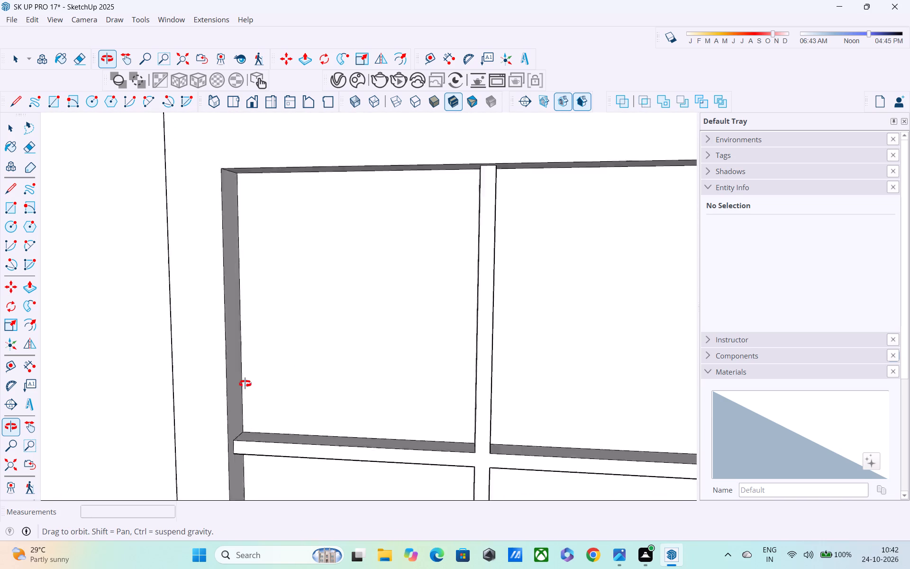
middle_click_drag(245, 384, 263, 231)
scroll(265, 231, "down", 10)
middle_click_drag(339, 349, 292, 352)
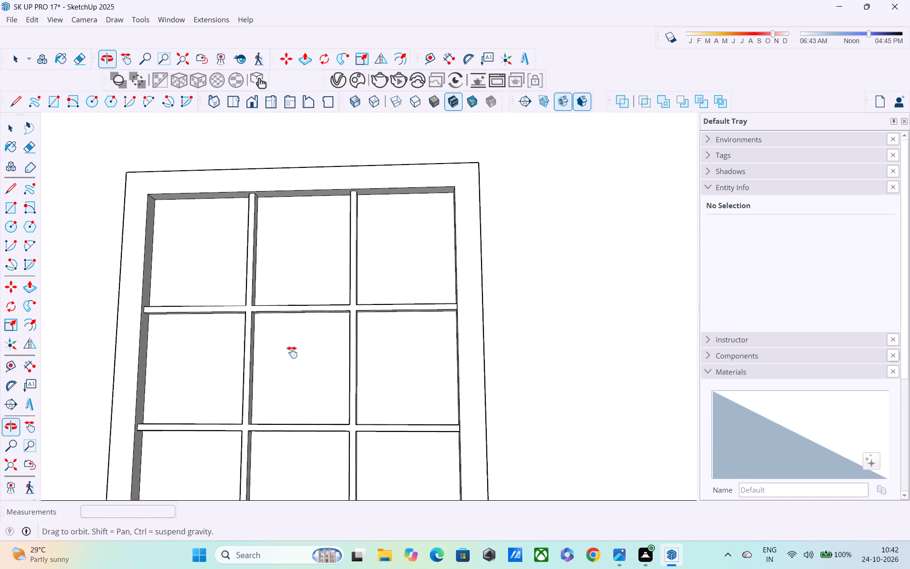
middle_click_drag(292, 352, 379, 341)
key("space")
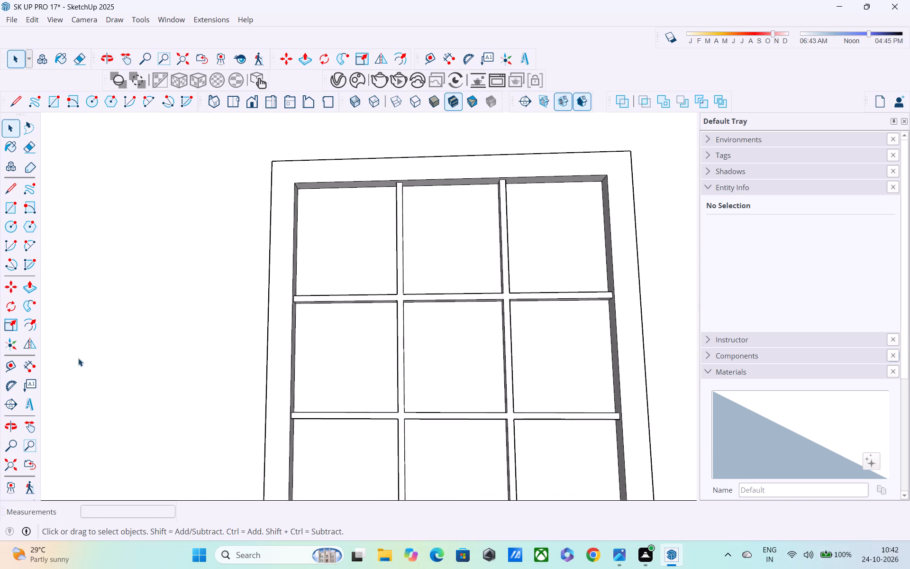
Close the upper-storey wall group with the front window and return to the whole building model.
double_click(316, 249)
scroll(312, 273, "down", 14)
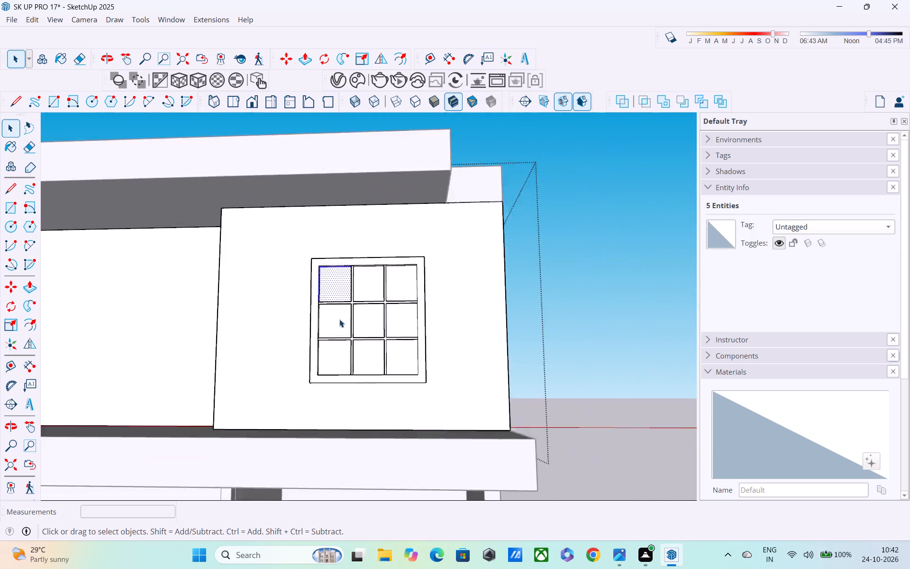
scroll(339, 319, "down", 2)
middle_click_drag(436, 310, 450, 374)
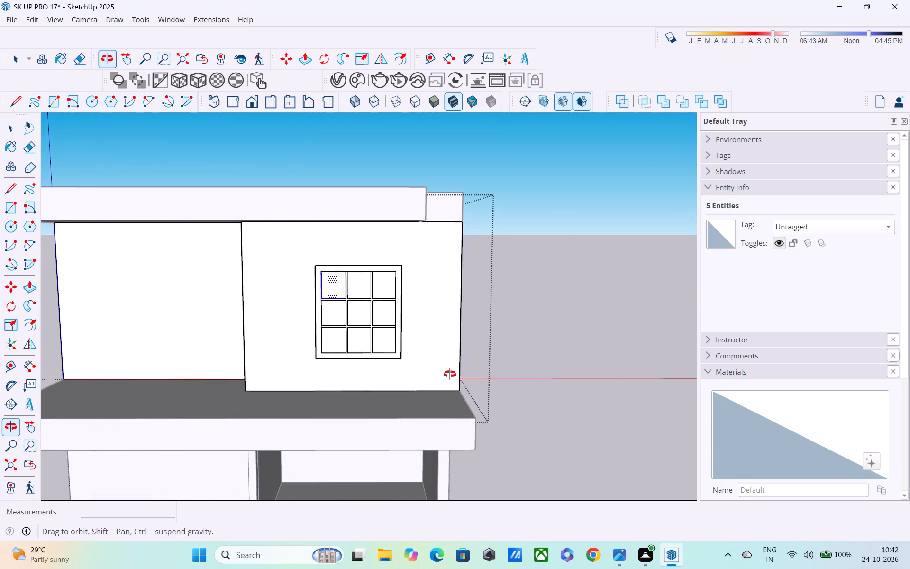
middle_click_drag(450, 374, 371, 378)
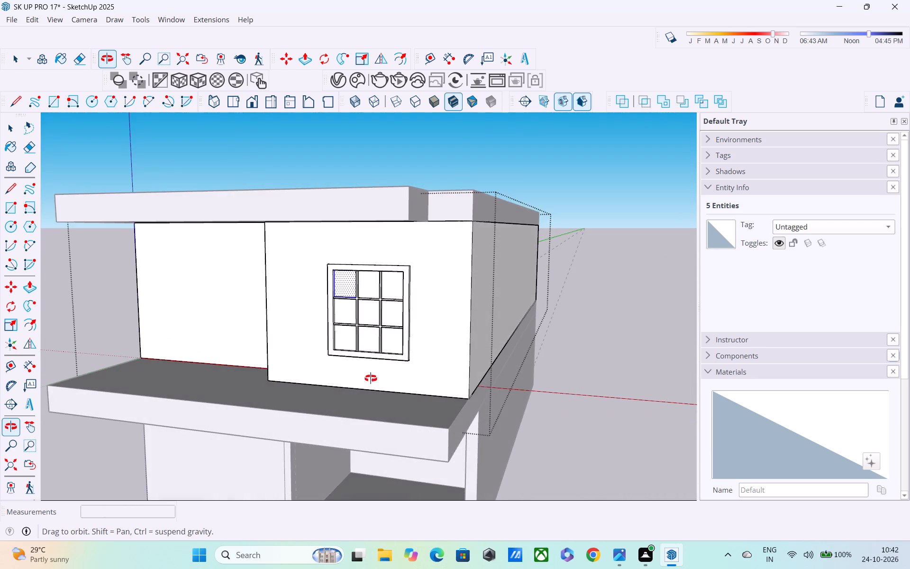
middle_click_drag(371, 378, 355, 387)
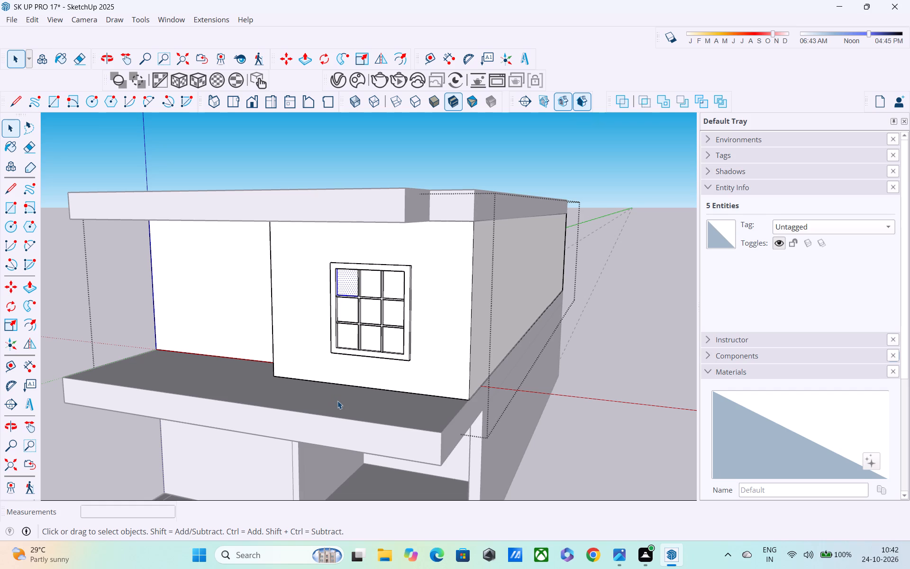
scroll(338, 401, "down", 5)
middle_click_drag(339, 399, 342, 399)
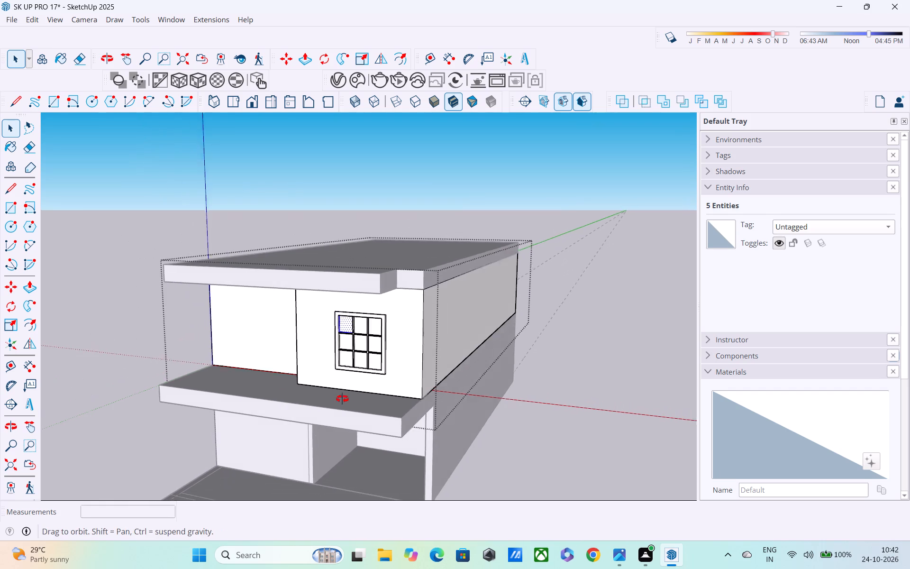
middle_click_drag(342, 399, 396, 383)
double_click(388, 268)
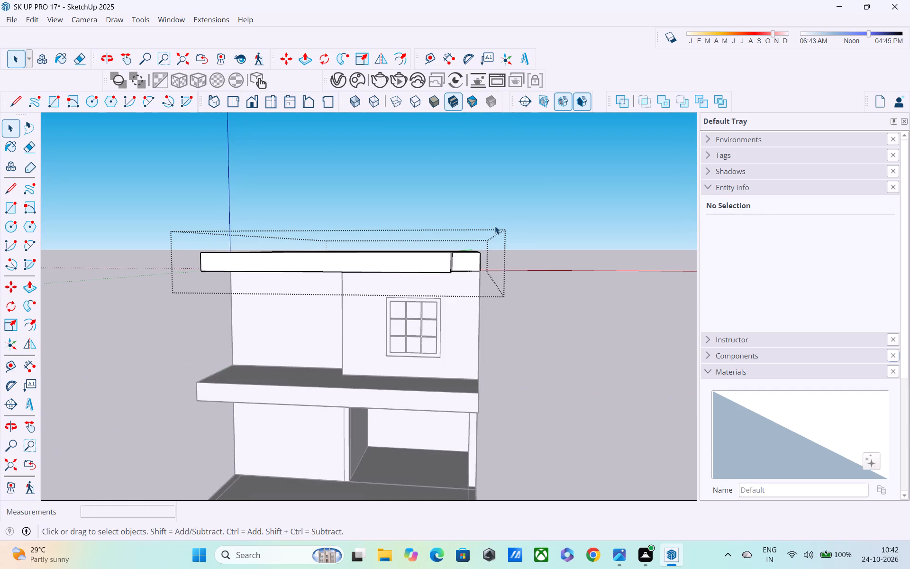
left_click(539, 180)
Examine the whole two-storey building from the front, side, above and below, including its slabs, entrance opening and upper front window.
middle_click_drag(455, 273, 480, 244)
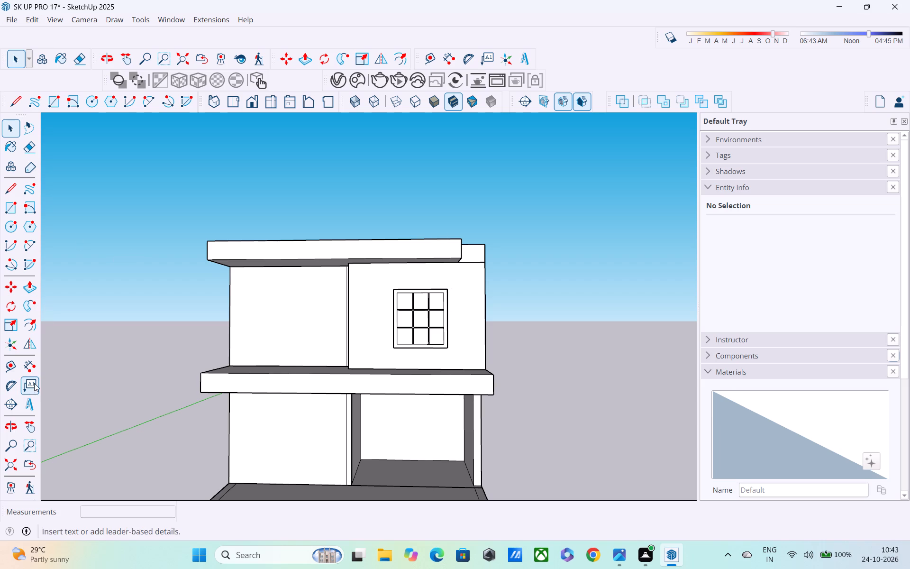
scroll(170, 322, "down", 2)
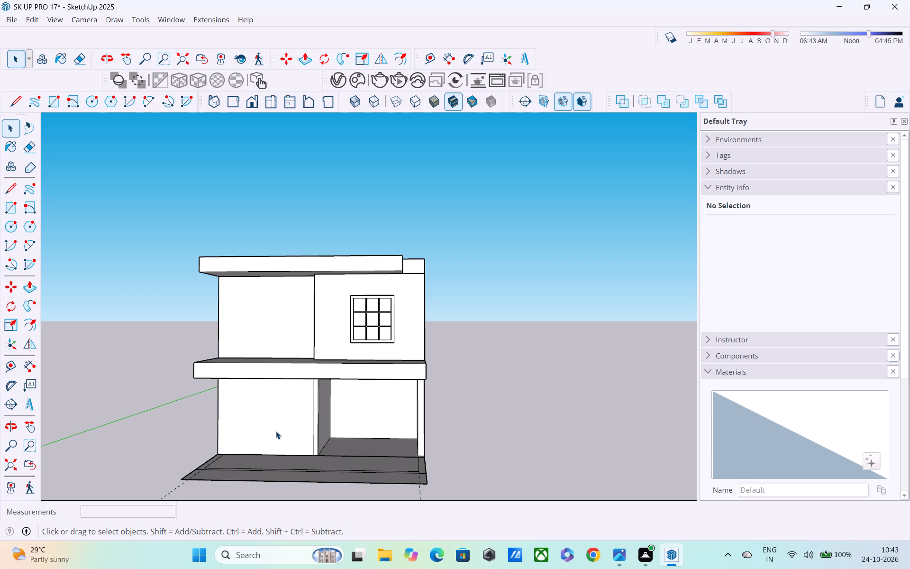
scroll(270, 427, "down", 2)
middle_click_drag(263, 437, 278, 370)
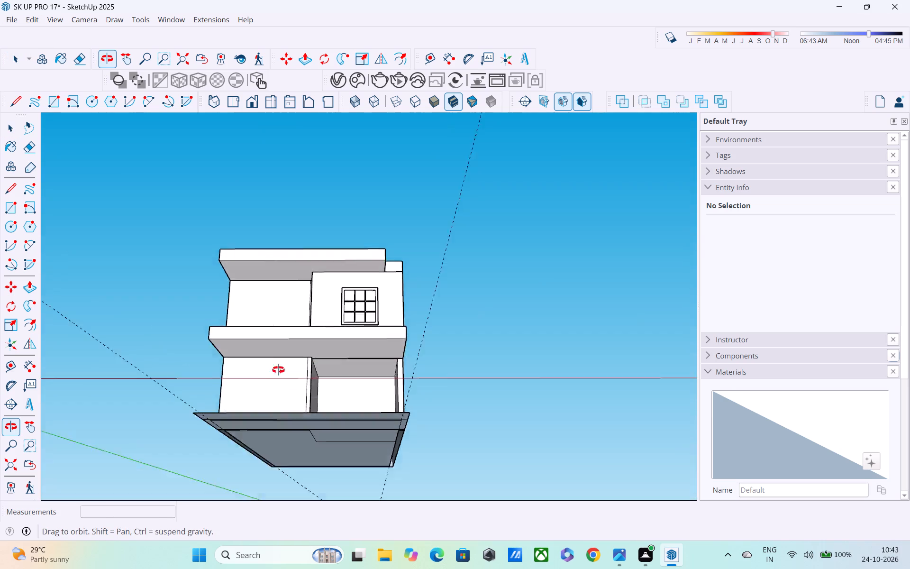
middle_click_drag(278, 370, 249, 457)
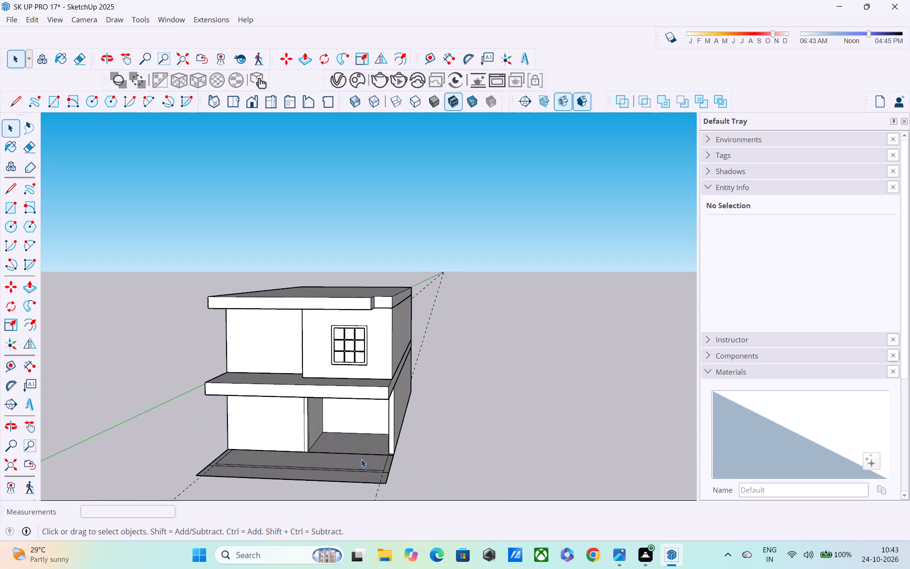
middle_click_drag(390, 455, 427, 481, "shift")
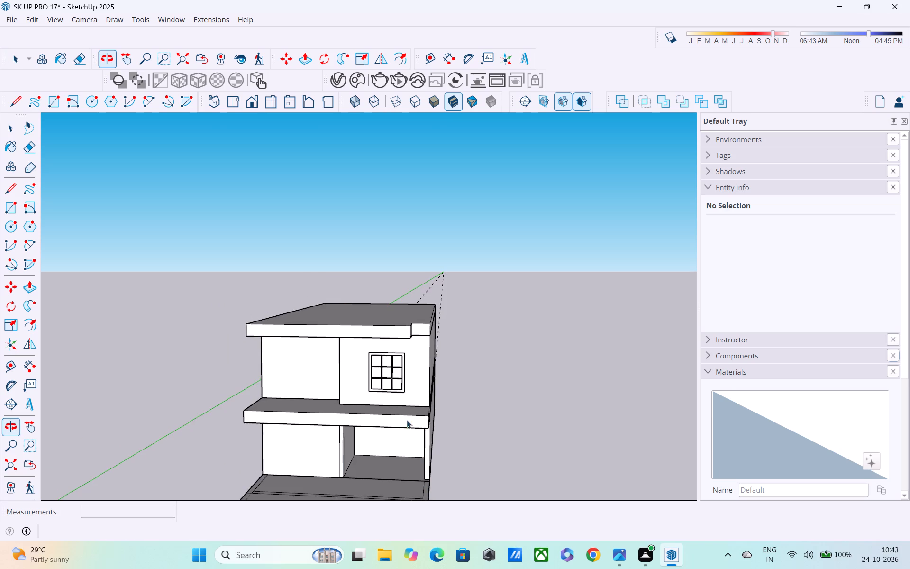
scroll(408, 382, "up", 3)
middle_click_drag(412, 408, 267, 438)
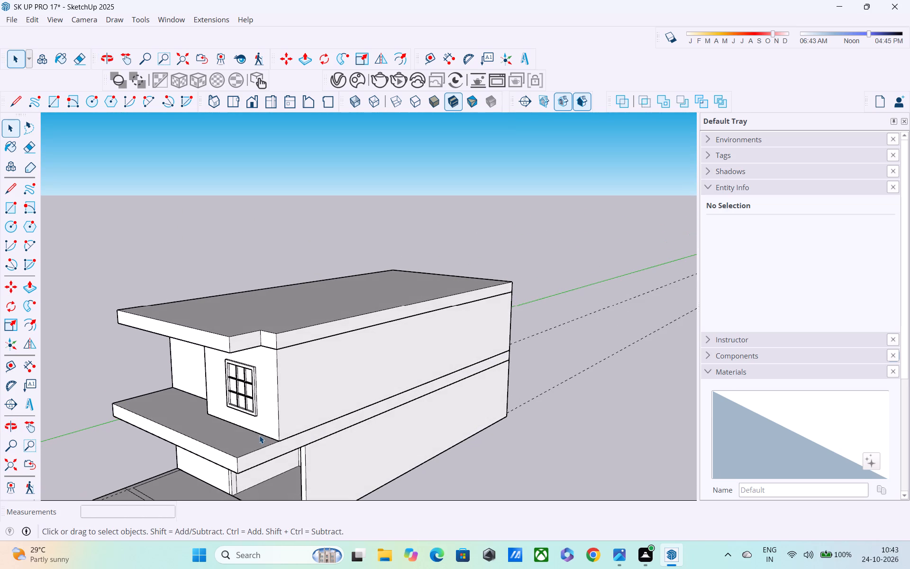
middle_click_drag(285, 455, 401, 405)
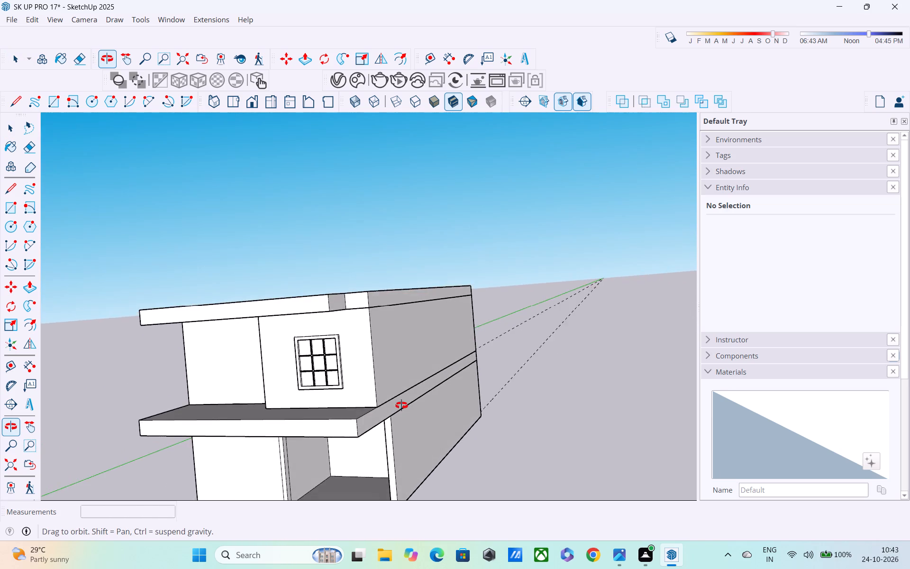
middle_click_drag(401, 405, 404, 395)
scroll(403, 393, "down", 4)
middle_click_drag(391, 401, 295, 423)
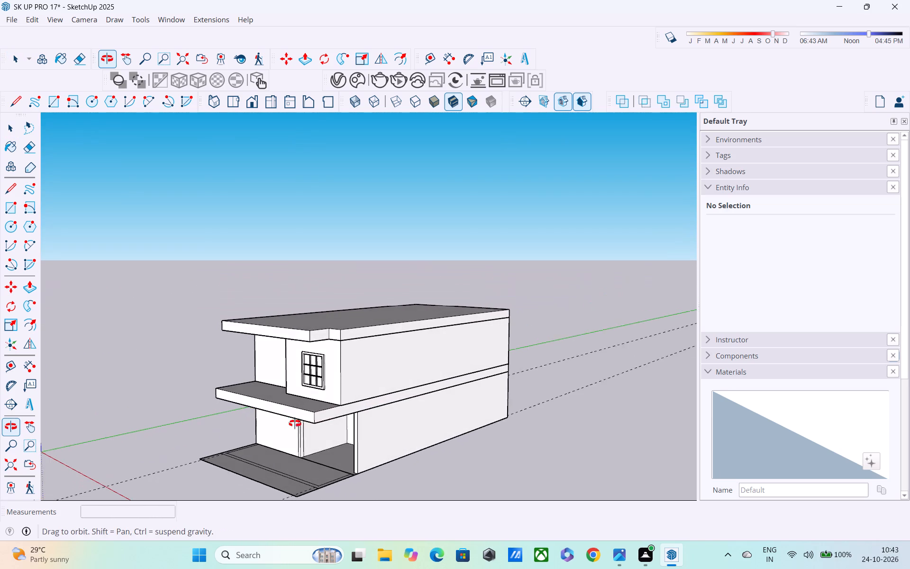
middle_click_drag(295, 423, 290, 423)
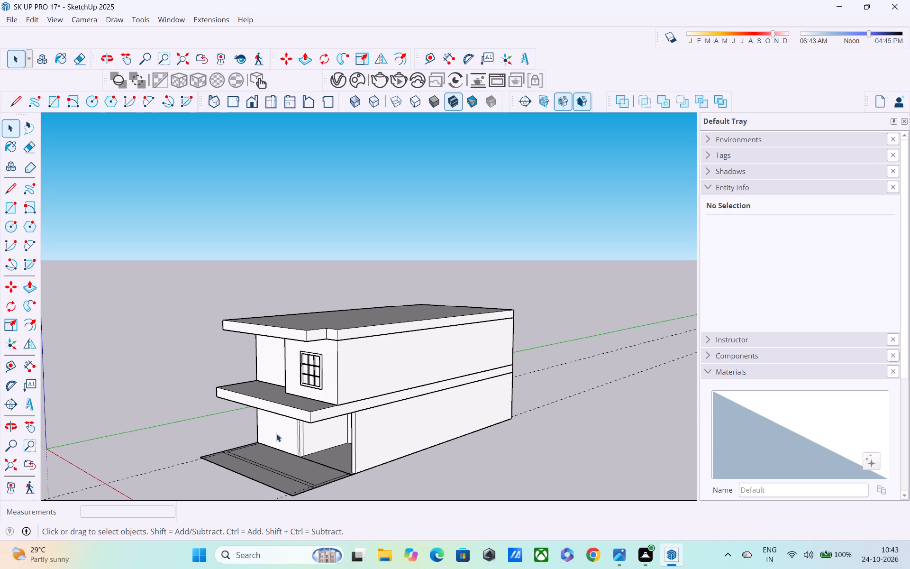
scroll(264, 412, "down", 2)
middle_click_drag(250, 416, 264, 418)
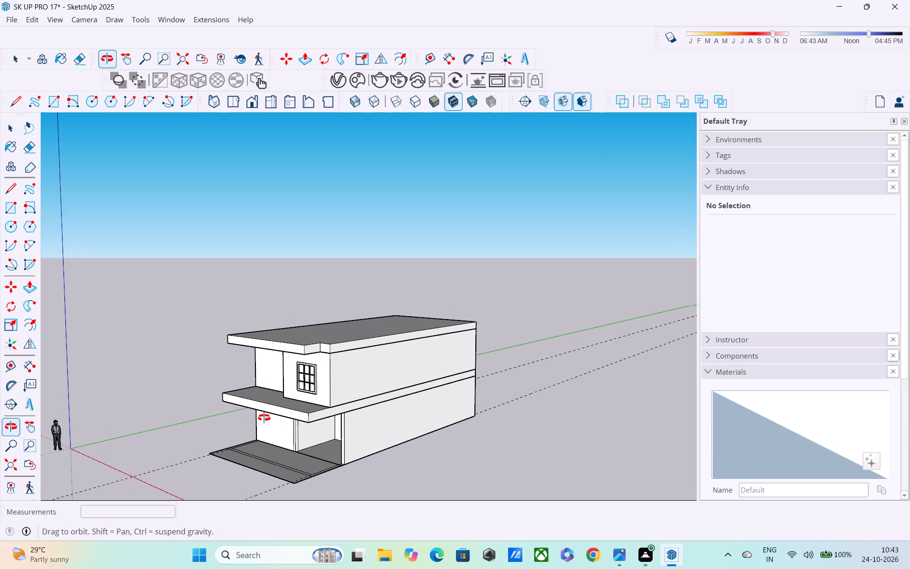
middle_click_drag(264, 418, 264, 417)
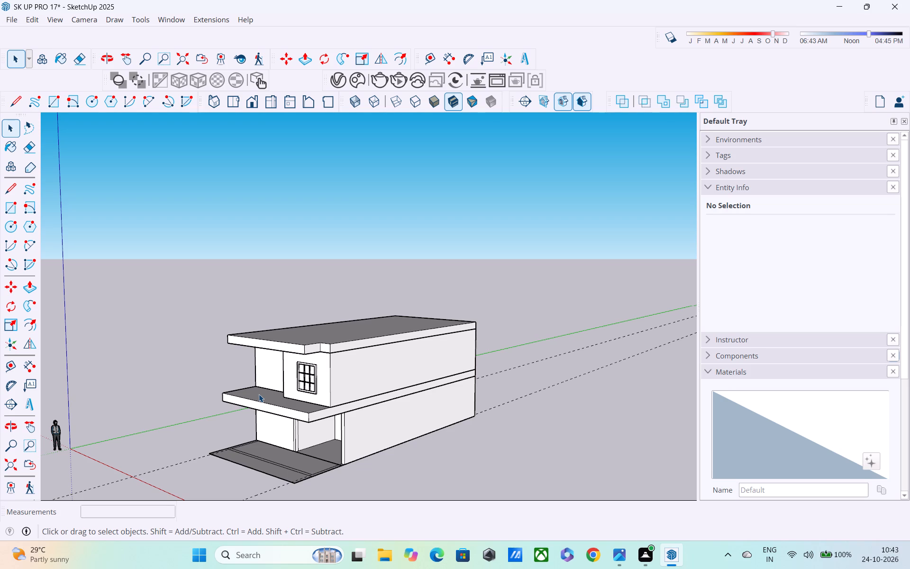
scroll(301, 405, "up", 1)
middle_click_drag(301, 405, 249, 463)
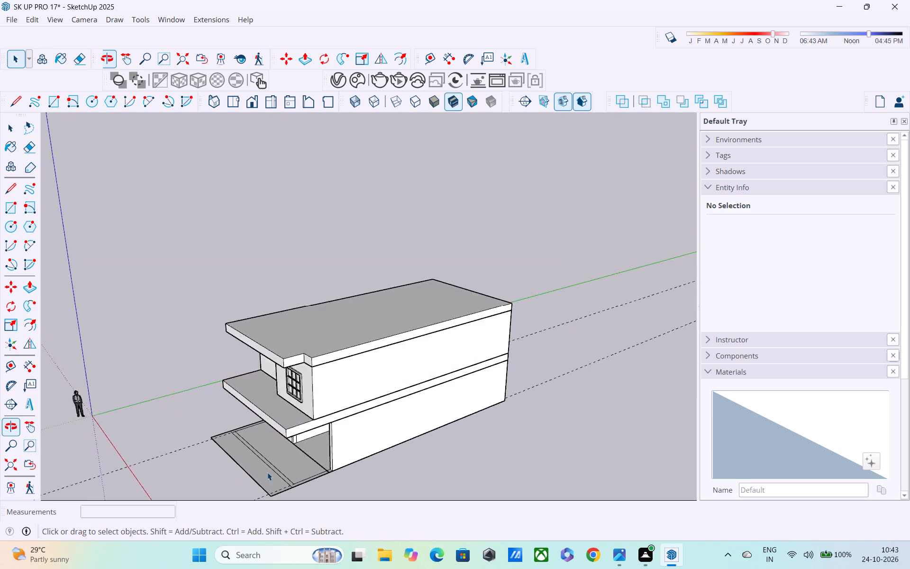
scroll(266, 468, "up", 5)
middle_click_drag(282, 299, 383, 260)
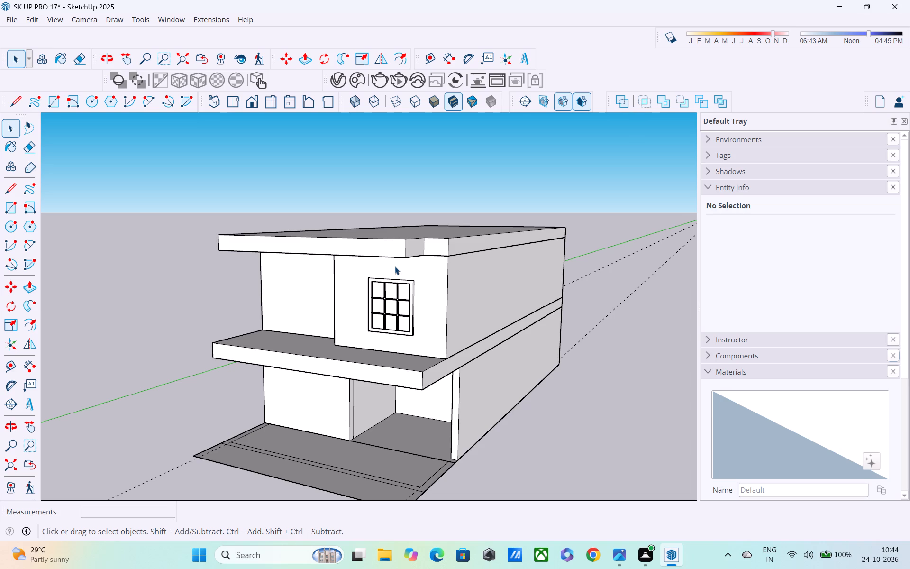
middle_click_drag(403, 250, 434, 190)
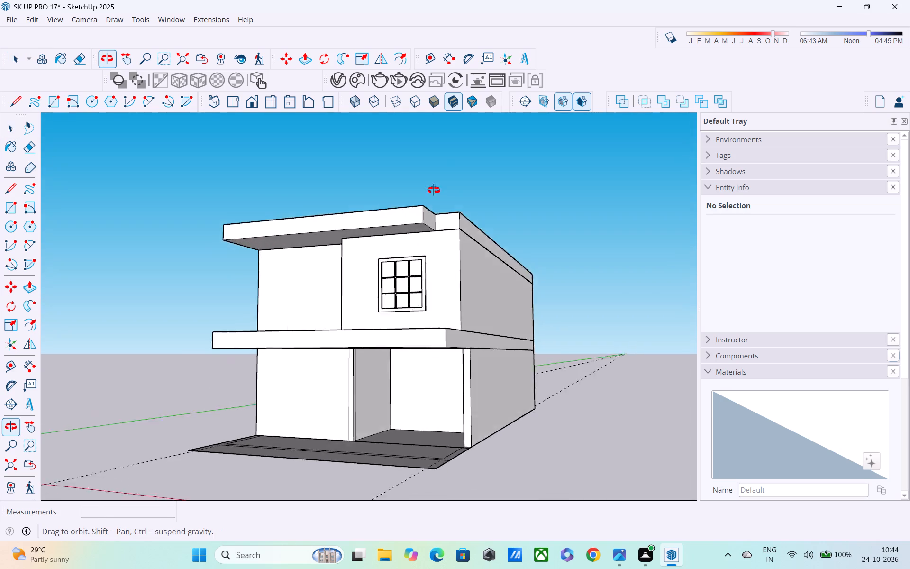
middle_click_drag(434, 190, 354, 269)
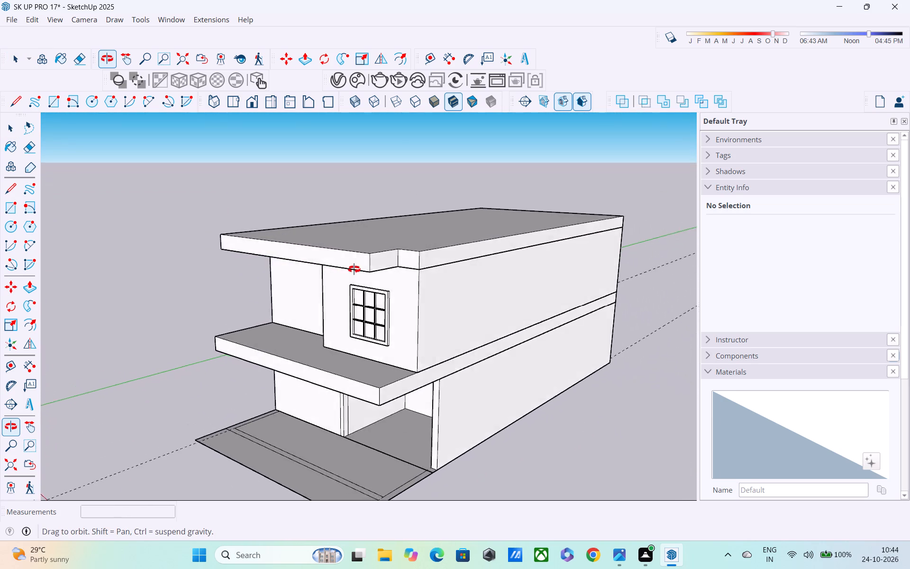
middle_click_drag(354, 269, 300, 261)
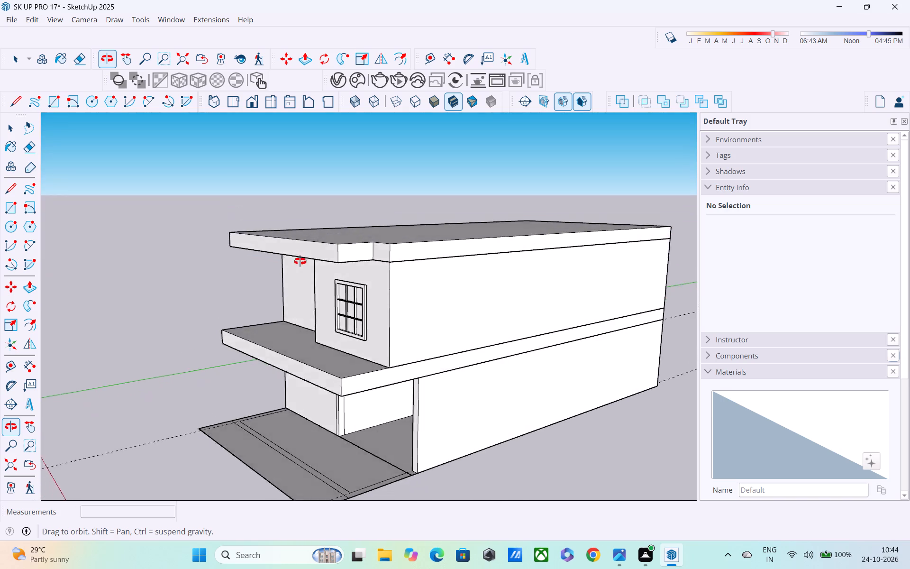
middle_click_drag(300, 261, 277, 293)
scroll(282, 284, "down", 1)
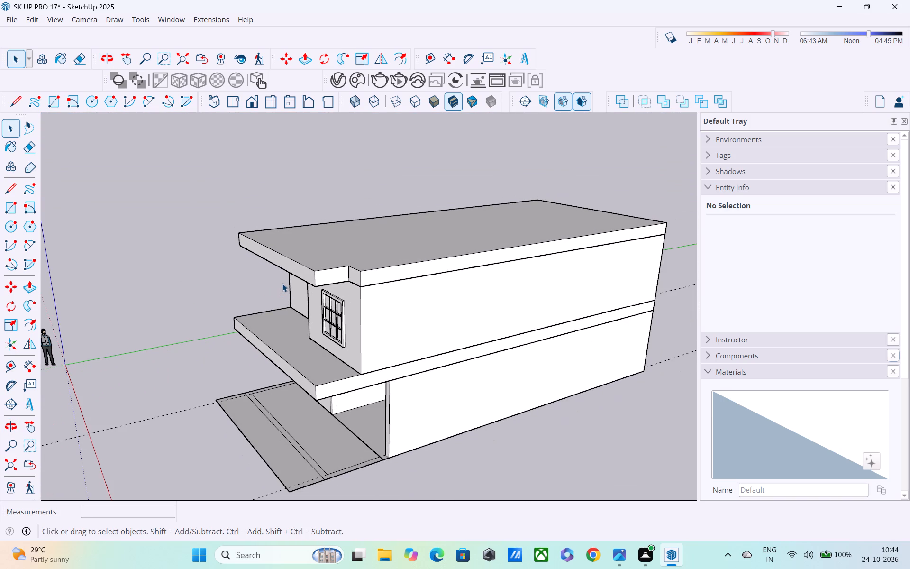
scroll(284, 284, "down", 1)
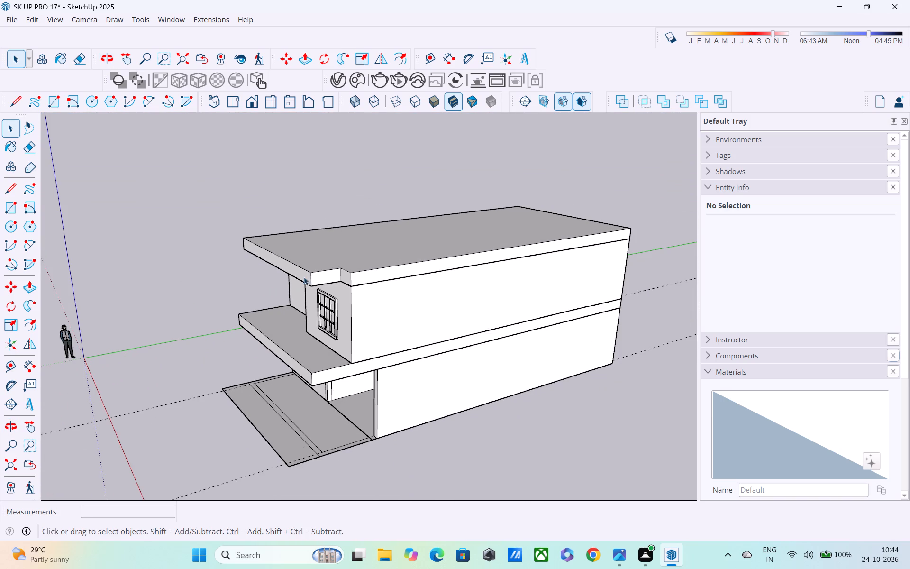
middle_click_drag(307, 277, 403, 256)
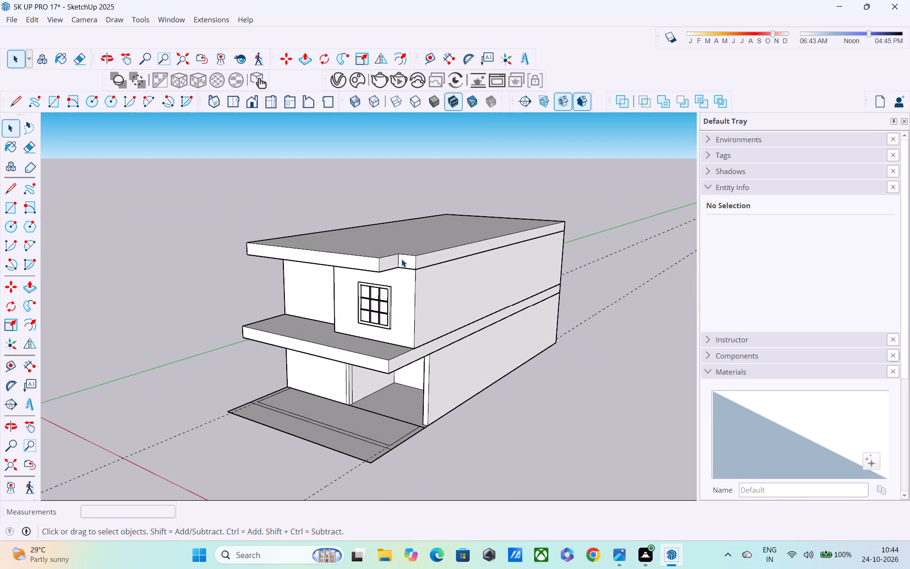
middle_click_drag(388, 272, 443, 291)
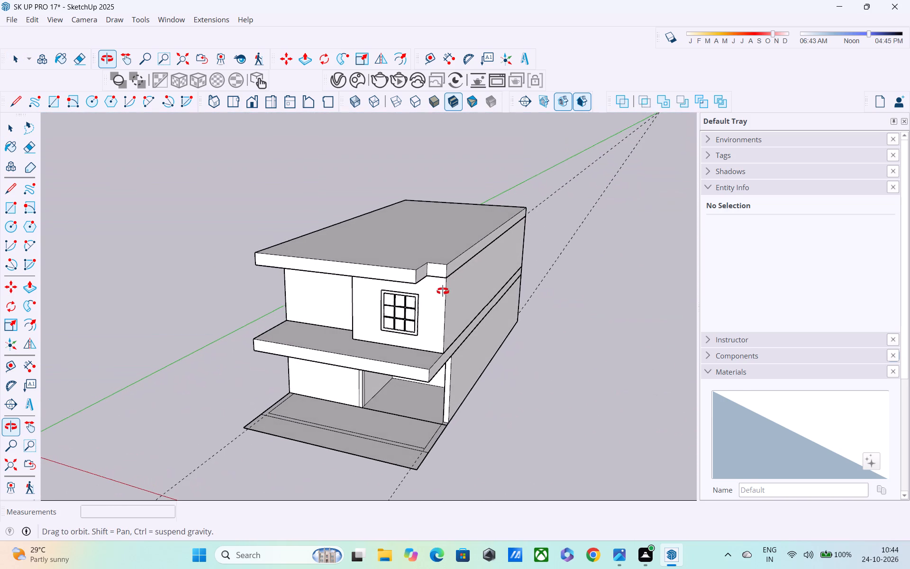
middle_click_drag(443, 291, 444, 292)
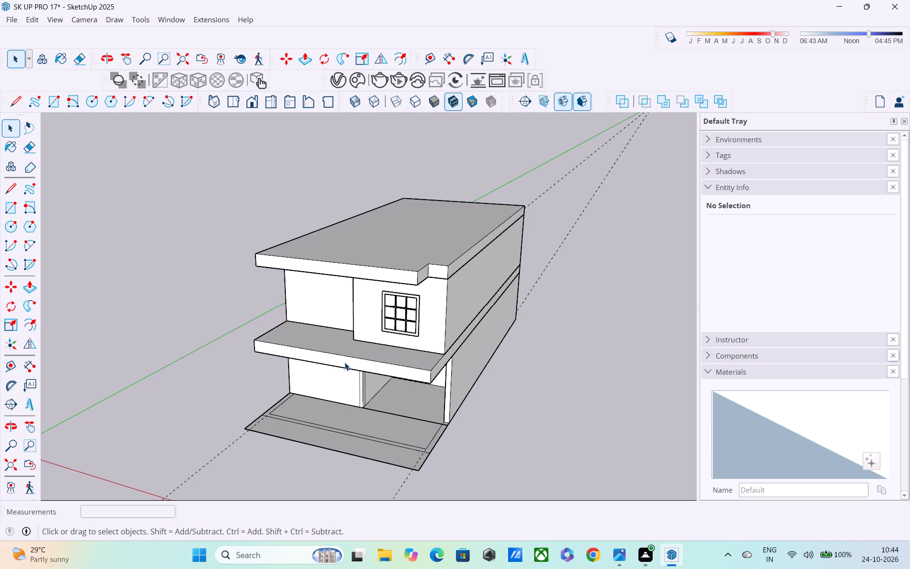
middle_click_drag(345, 362, 330, 291)
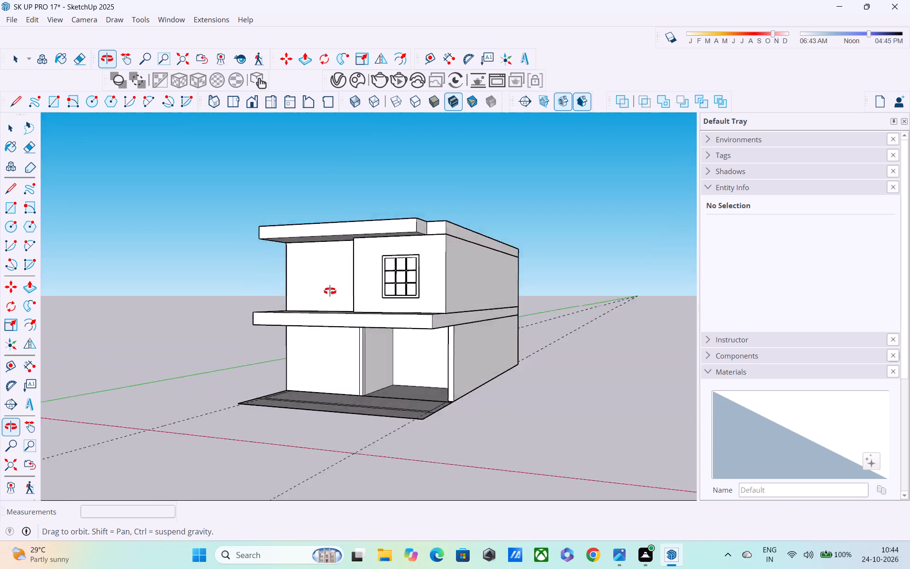
middle_click_drag(330, 291, 174, 362)
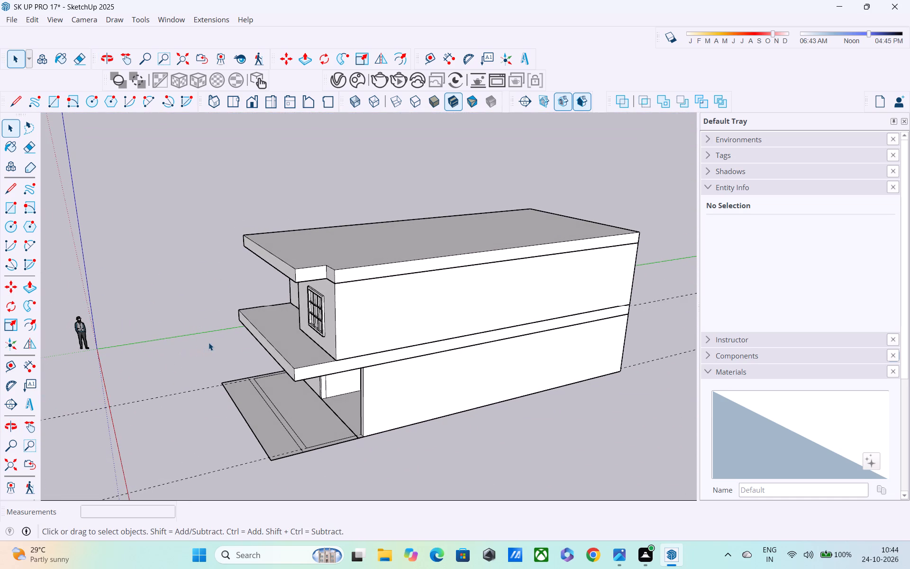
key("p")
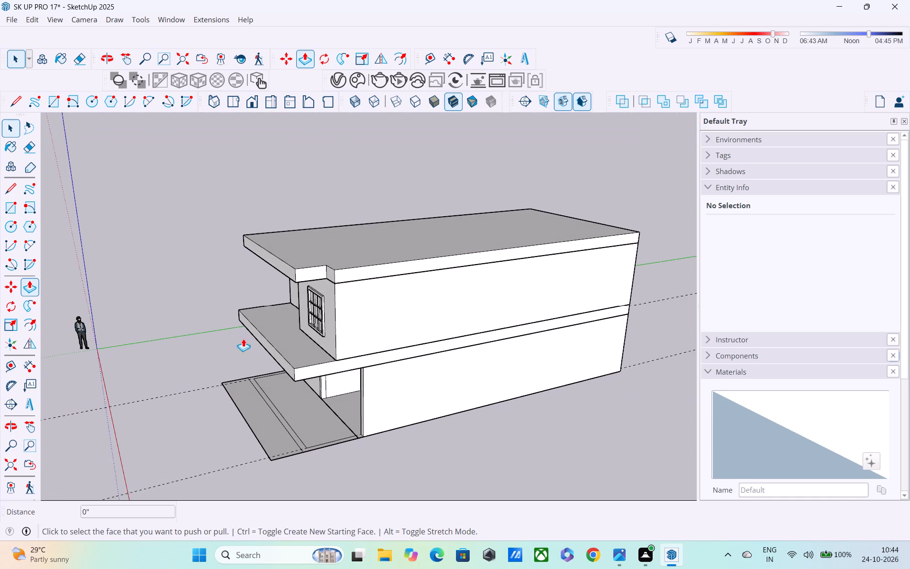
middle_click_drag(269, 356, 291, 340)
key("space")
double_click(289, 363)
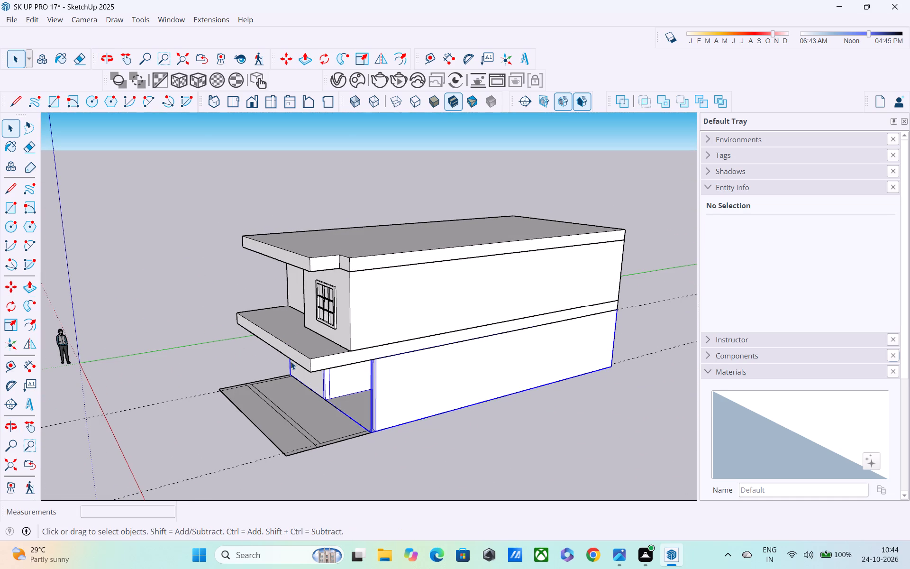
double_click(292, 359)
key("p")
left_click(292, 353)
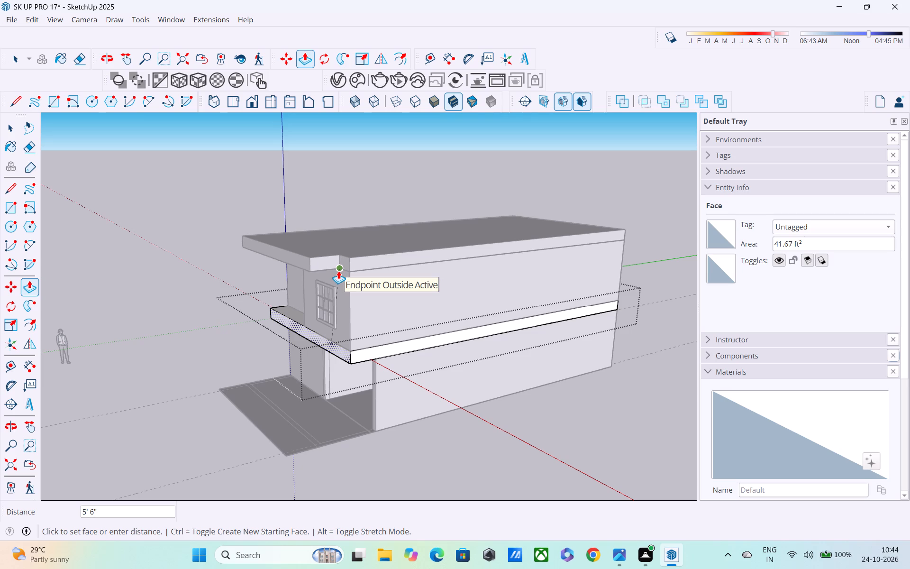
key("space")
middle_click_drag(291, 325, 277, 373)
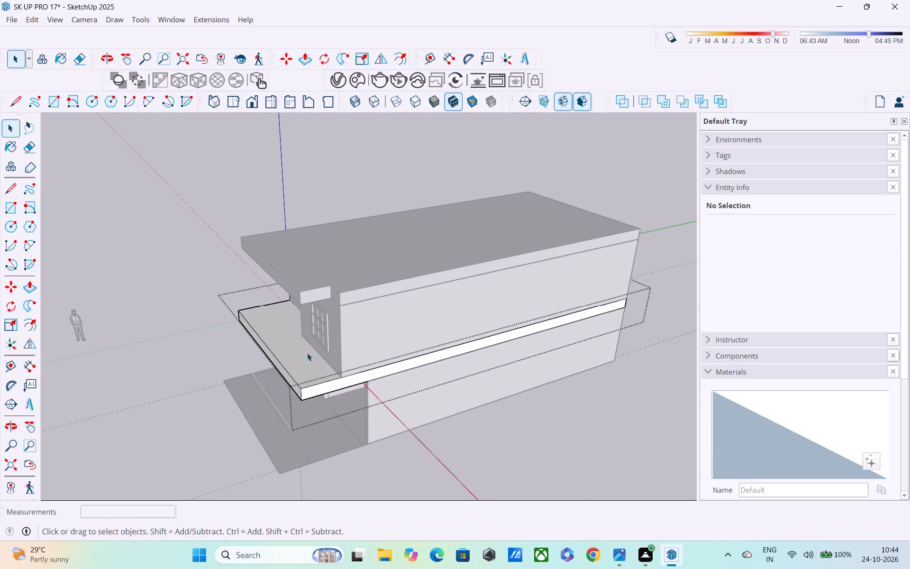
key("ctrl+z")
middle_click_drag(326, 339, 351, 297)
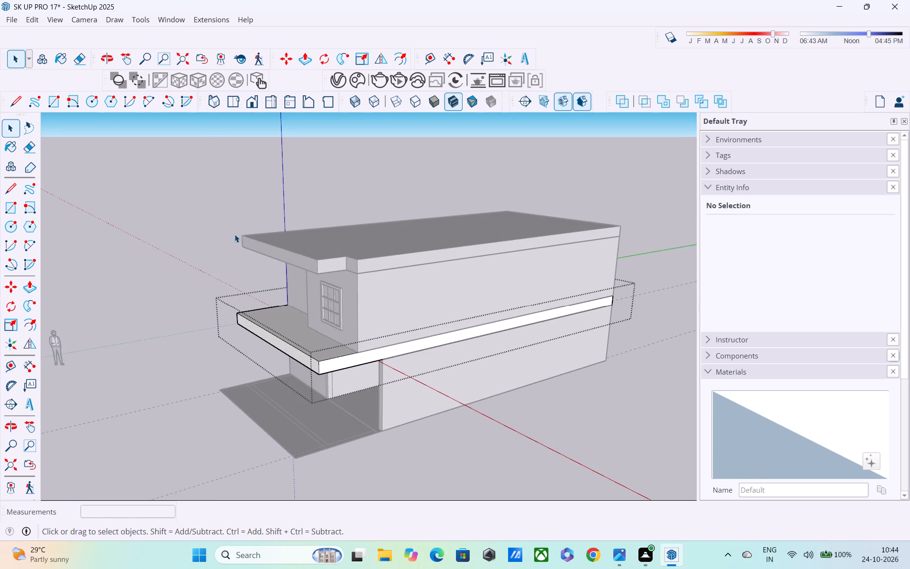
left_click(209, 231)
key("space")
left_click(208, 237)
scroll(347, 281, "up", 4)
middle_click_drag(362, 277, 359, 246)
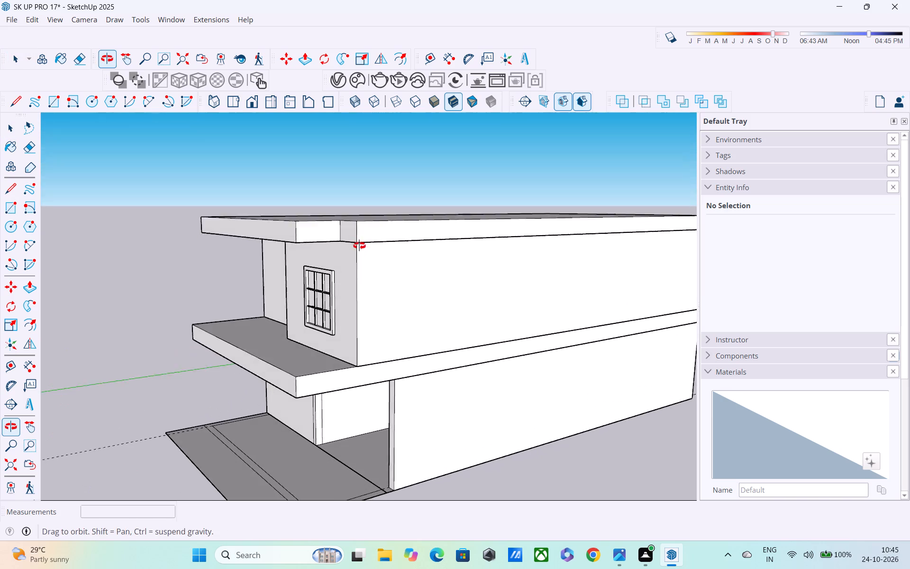
Open the roof slab group and pull the recessed front corner face above the window wall out by 2'.
middle_click_drag(359, 246, 360, 241)
double_click(351, 214)
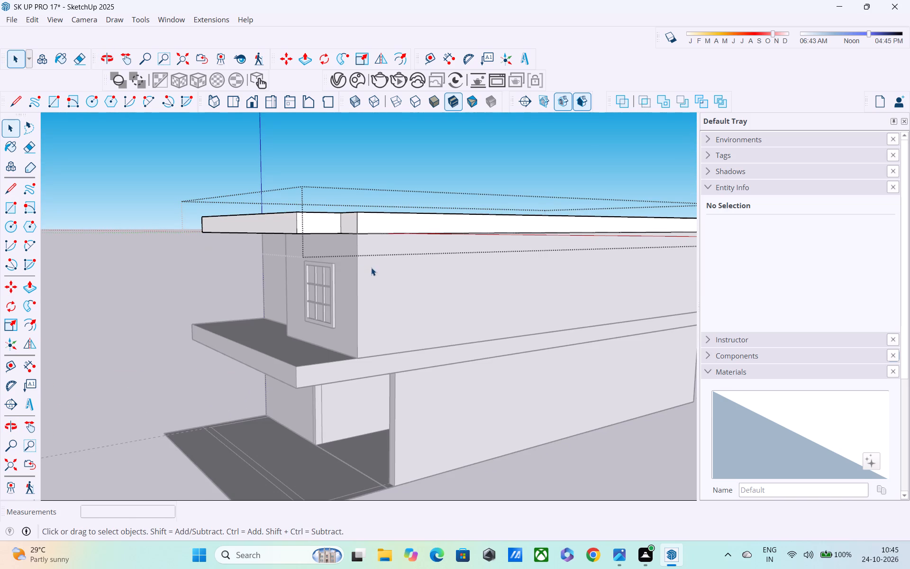
key("p")
left_click(346, 218)
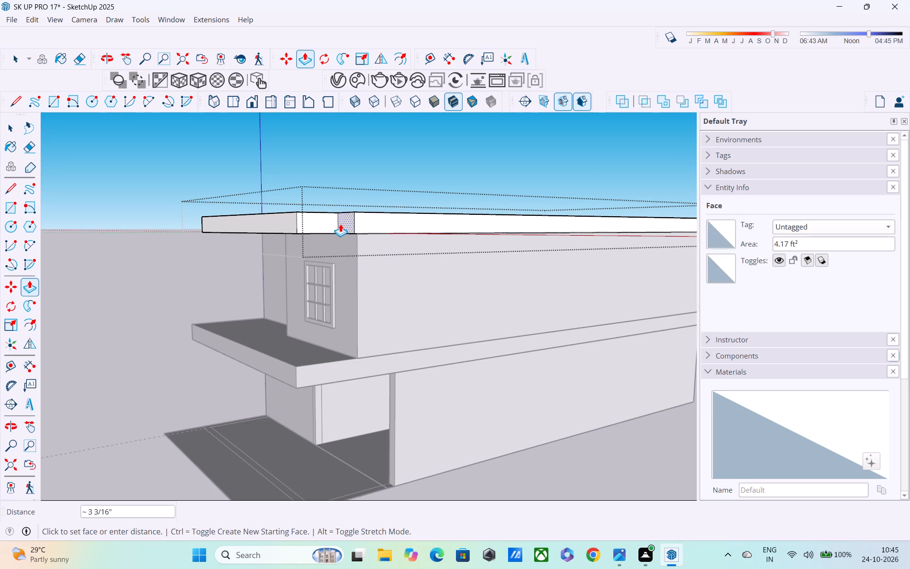
type("2'")
key("Return")
Push the intermediate floor slab's front face back in line with the roof slab's recessed front corner, and close its group.
middle_click_drag(330, 229, 157, 190)
scroll(324, 224, "up", 1)
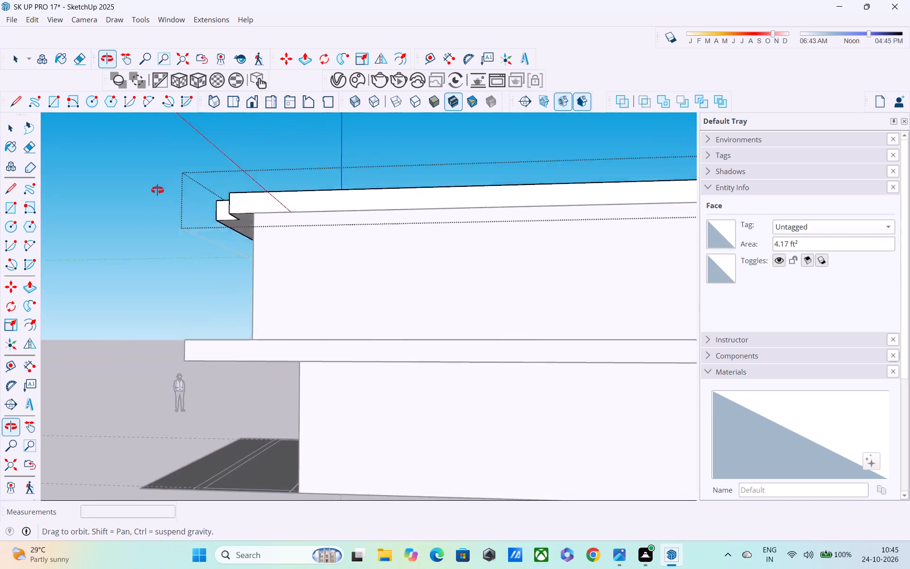
middle_click_drag(157, 190, 443, 239)
scroll(375, 242, "down", 1)
scroll(374, 242, "up", 5)
middle_click_drag(391, 226, 230, 262)
middle_click_drag(245, 308, 273, 273)
scroll(273, 273, "down", 5)
left_click(287, 357)
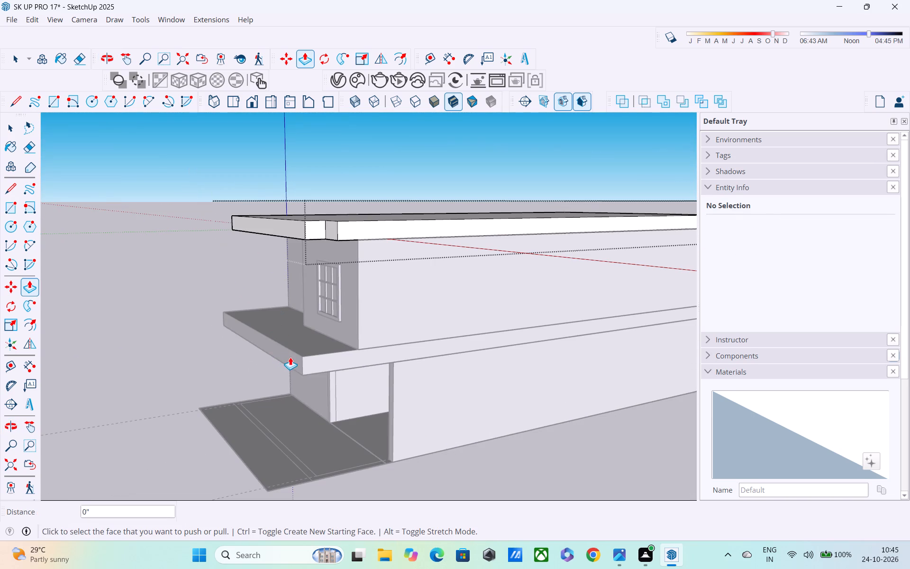
key("space")
left_click(209, 274)
double_click(267, 349)
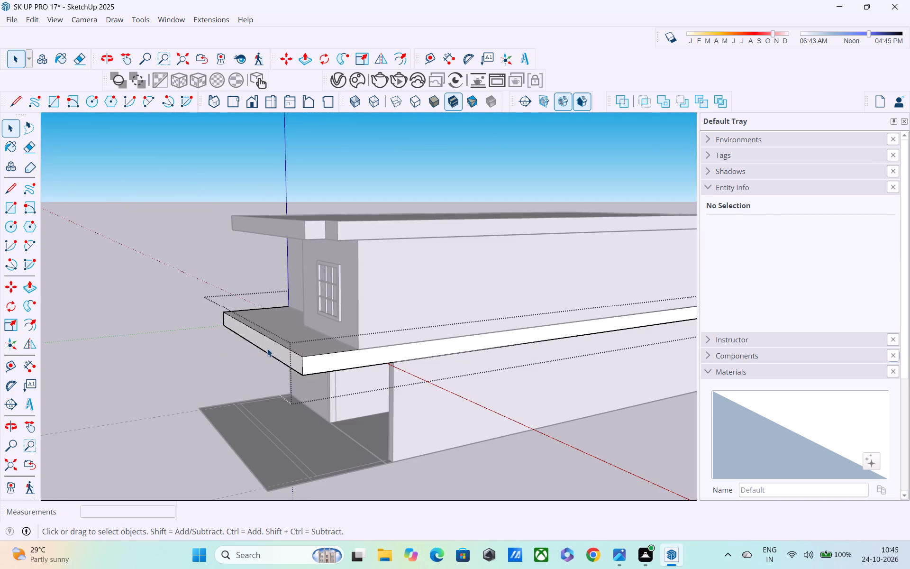
key("p")
left_click(285, 350)
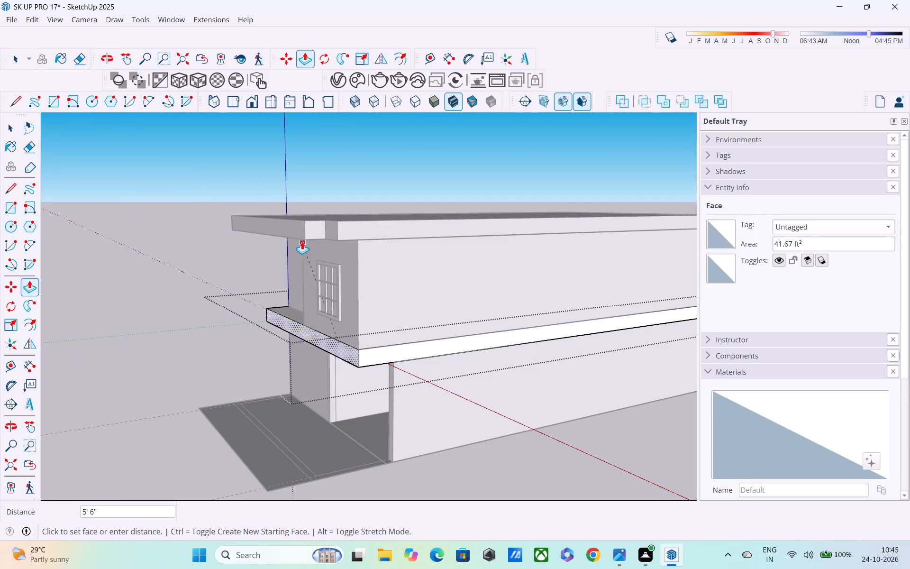
left_click(331, 230)
middle_click_drag(319, 319, 471, 355)
scroll(440, 340, "down", 3)
middle_click_drag(432, 339, 394, 314)
left_click(169, 216)
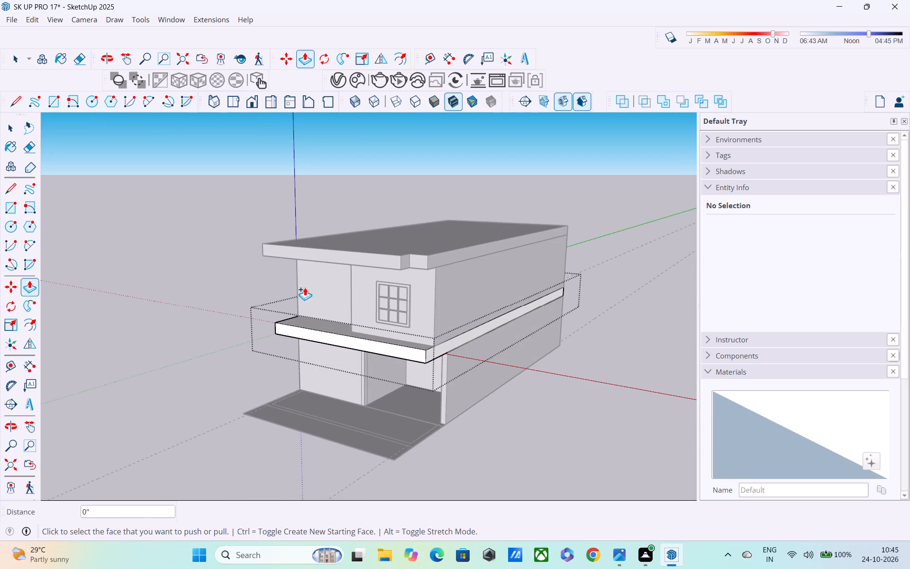
middle_click_drag(306, 288, 398, 294)
left_click(490, 163, "ctrl")
left_click(543, 199)
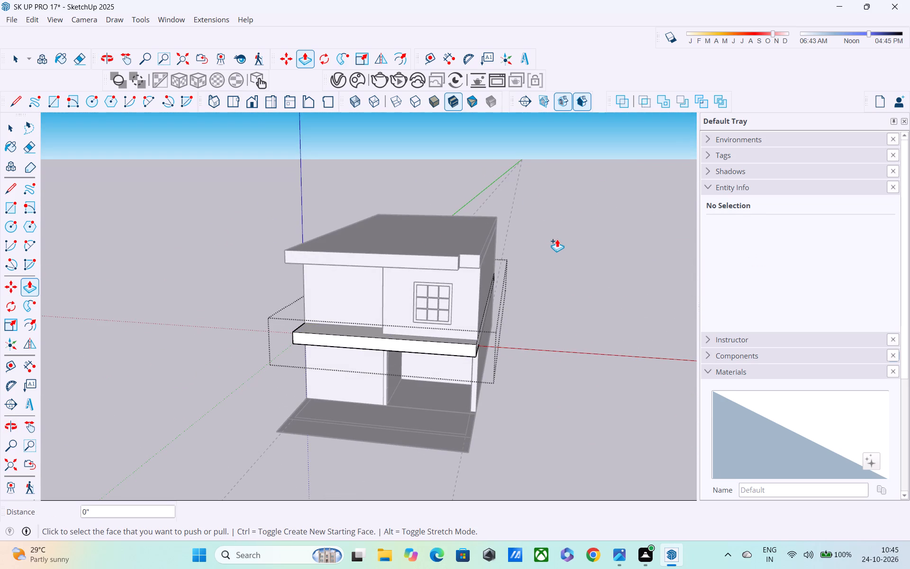
key("space")
left_click(551, 226)
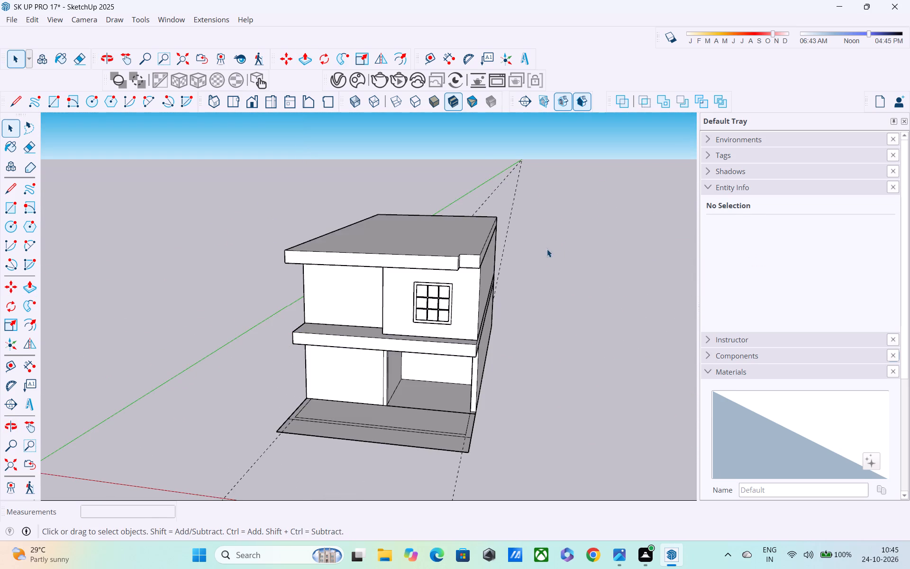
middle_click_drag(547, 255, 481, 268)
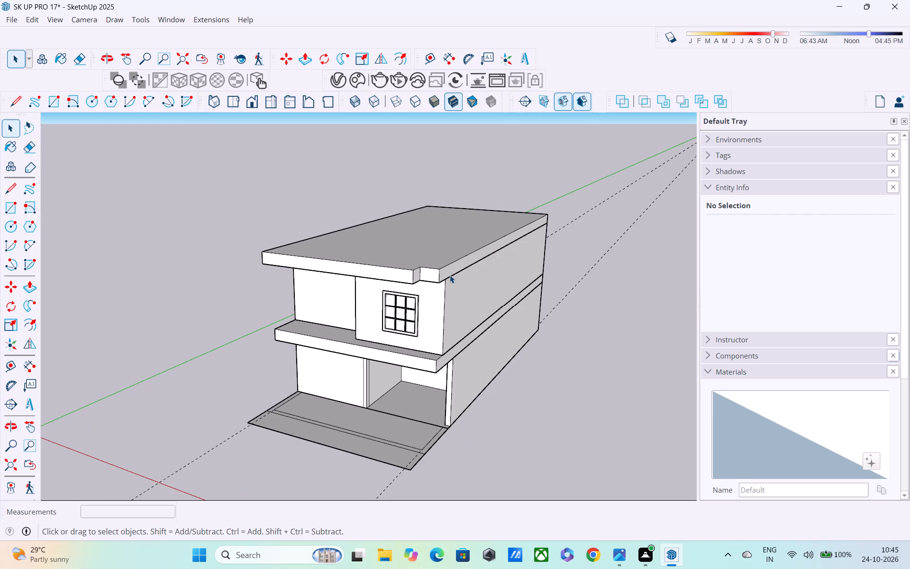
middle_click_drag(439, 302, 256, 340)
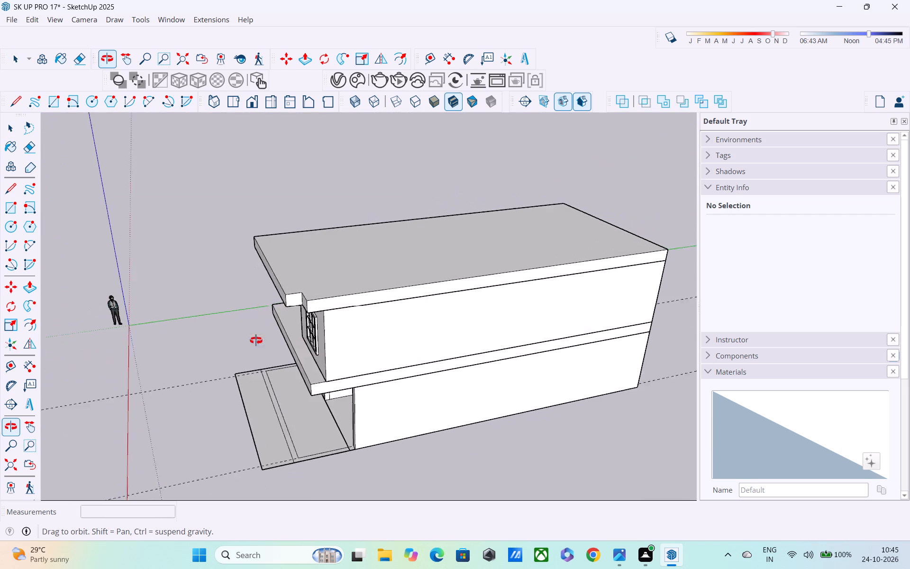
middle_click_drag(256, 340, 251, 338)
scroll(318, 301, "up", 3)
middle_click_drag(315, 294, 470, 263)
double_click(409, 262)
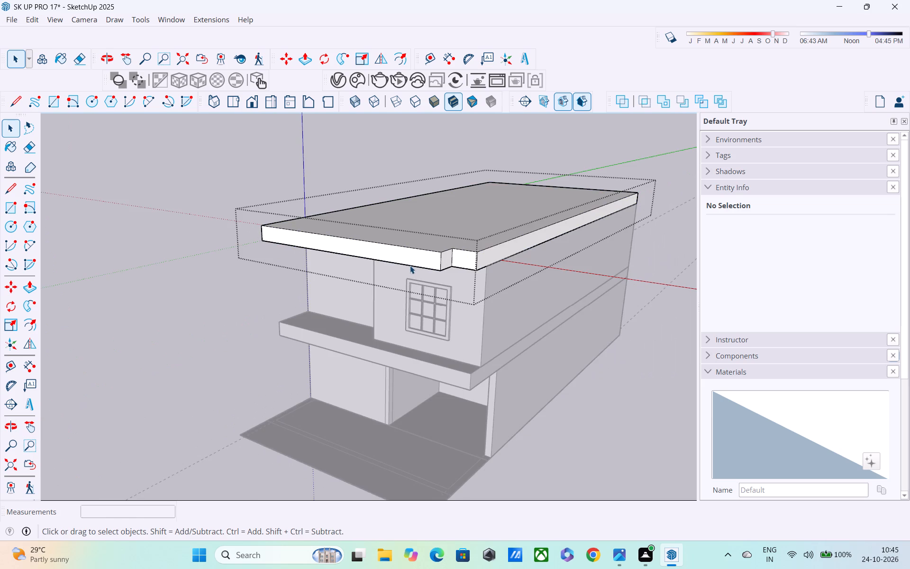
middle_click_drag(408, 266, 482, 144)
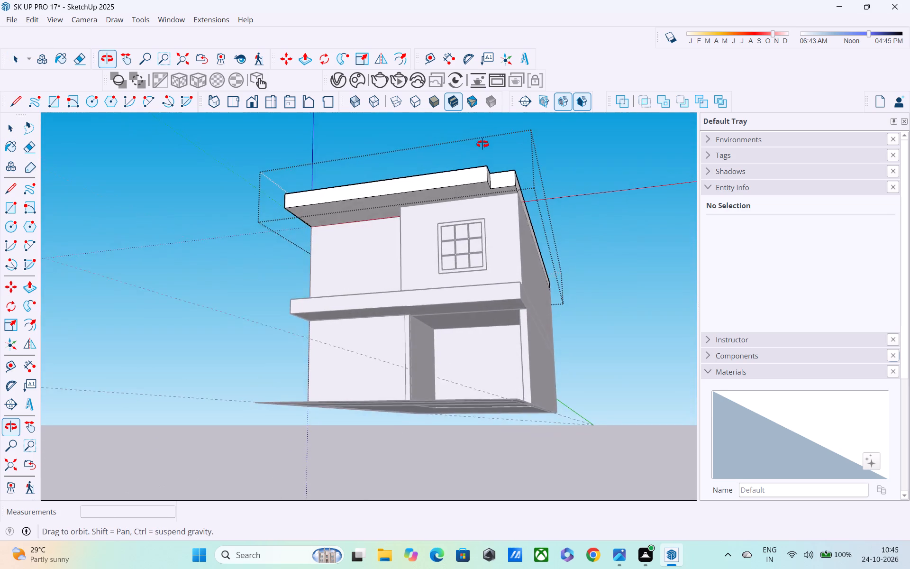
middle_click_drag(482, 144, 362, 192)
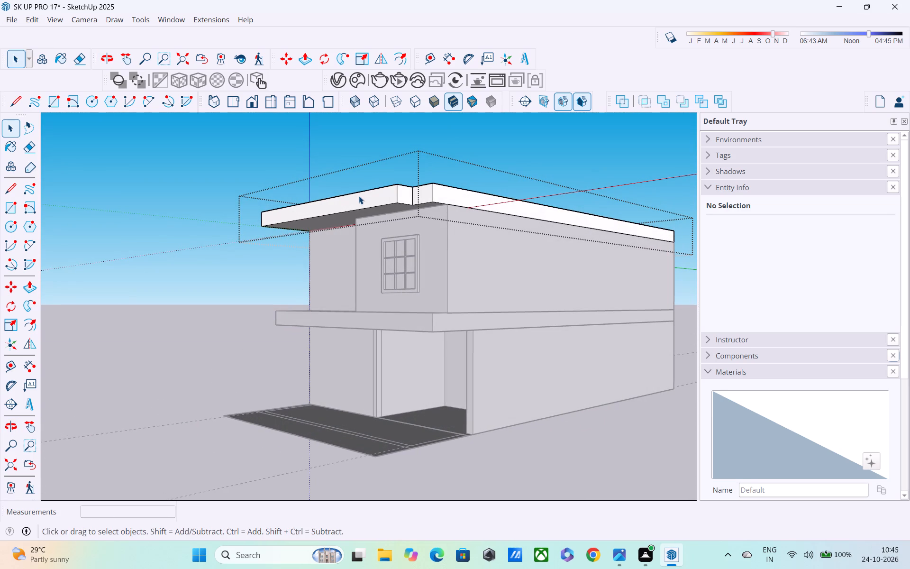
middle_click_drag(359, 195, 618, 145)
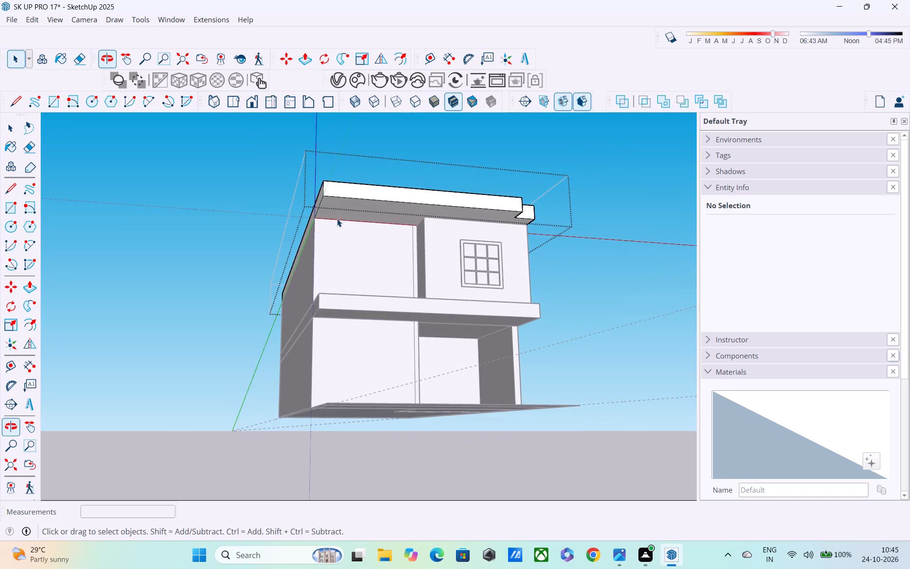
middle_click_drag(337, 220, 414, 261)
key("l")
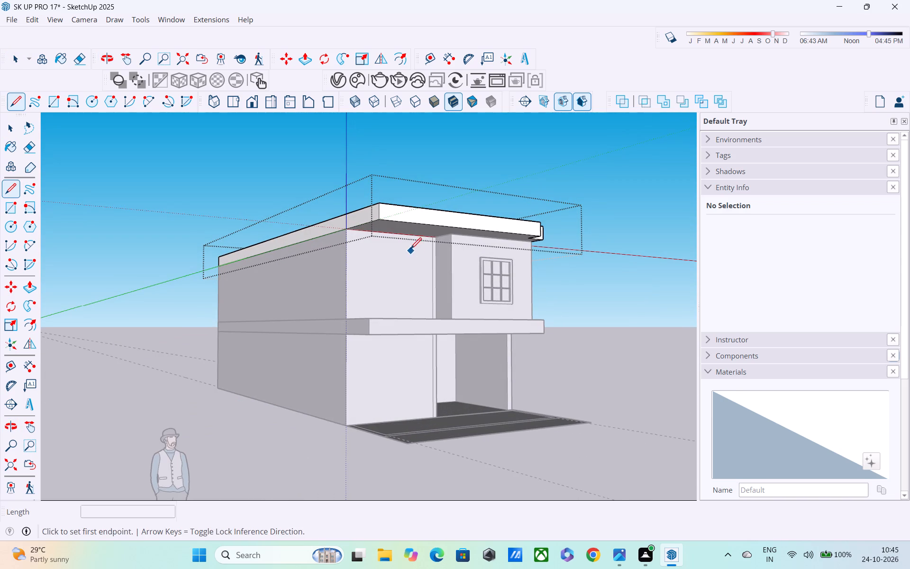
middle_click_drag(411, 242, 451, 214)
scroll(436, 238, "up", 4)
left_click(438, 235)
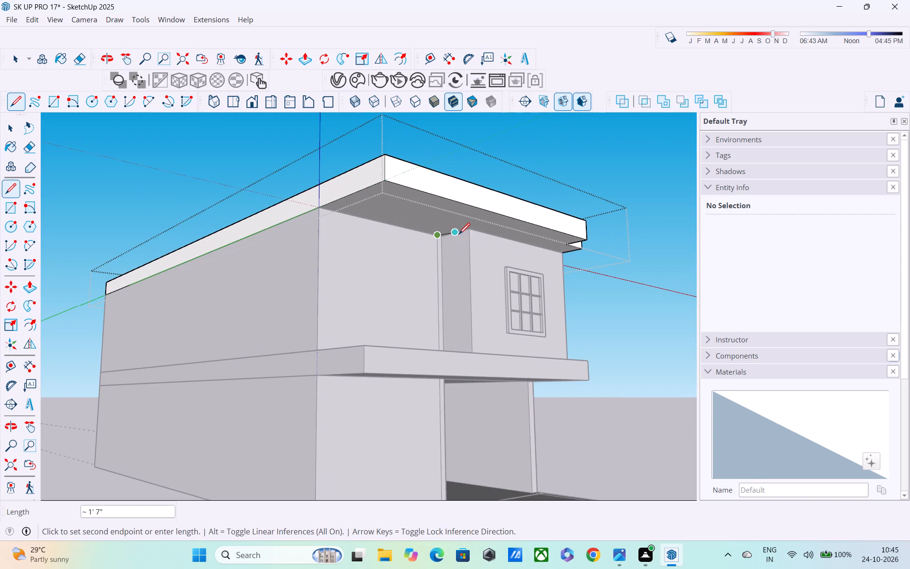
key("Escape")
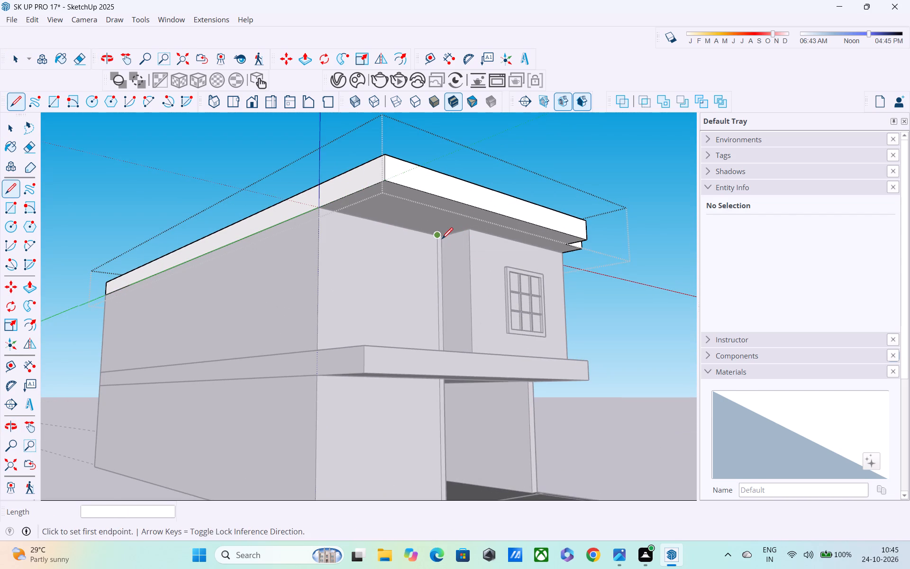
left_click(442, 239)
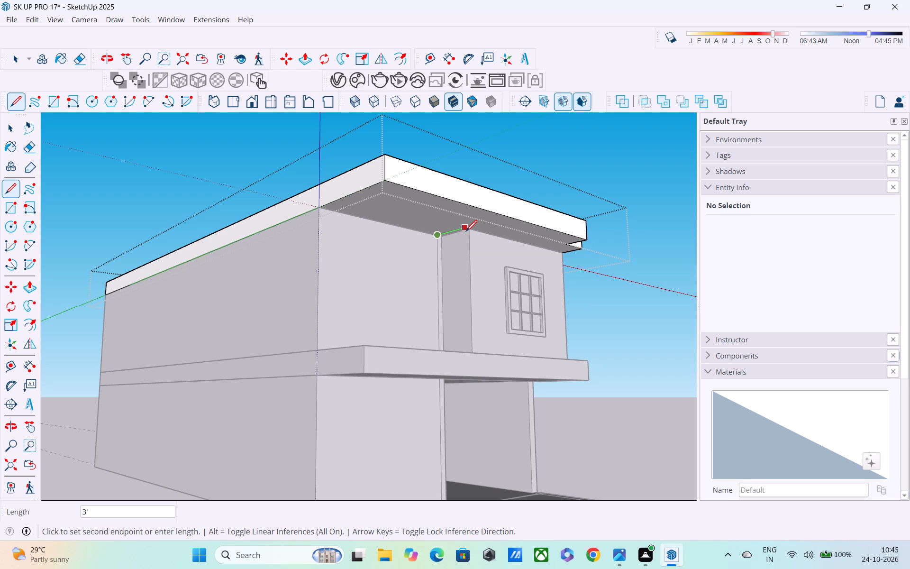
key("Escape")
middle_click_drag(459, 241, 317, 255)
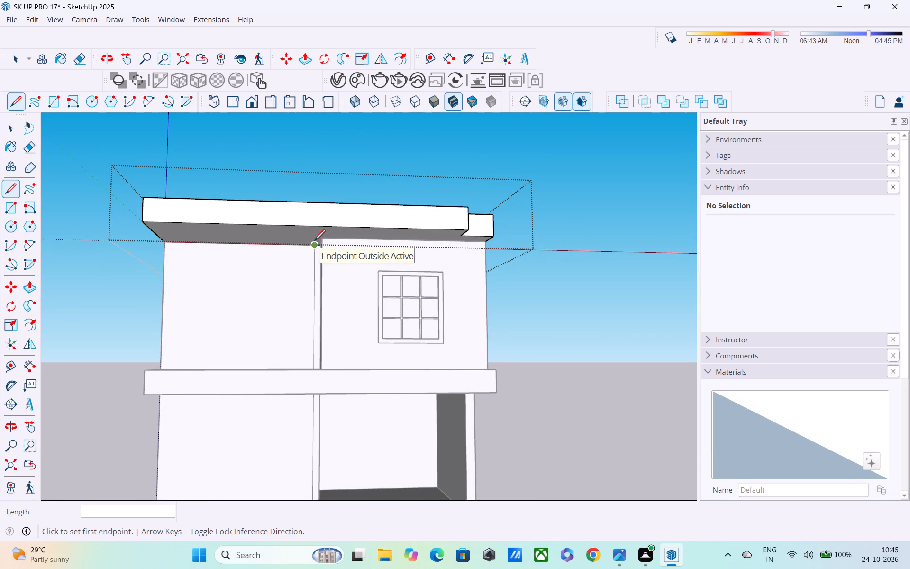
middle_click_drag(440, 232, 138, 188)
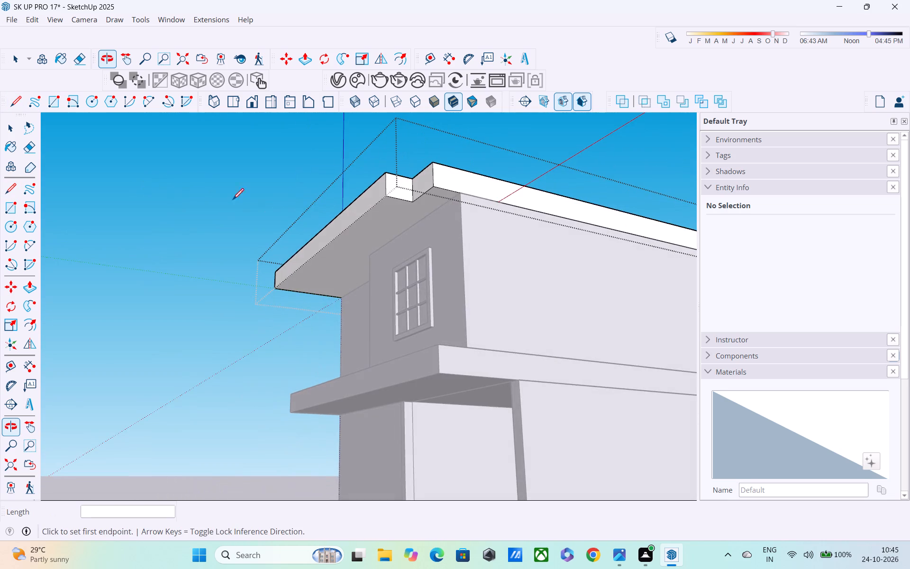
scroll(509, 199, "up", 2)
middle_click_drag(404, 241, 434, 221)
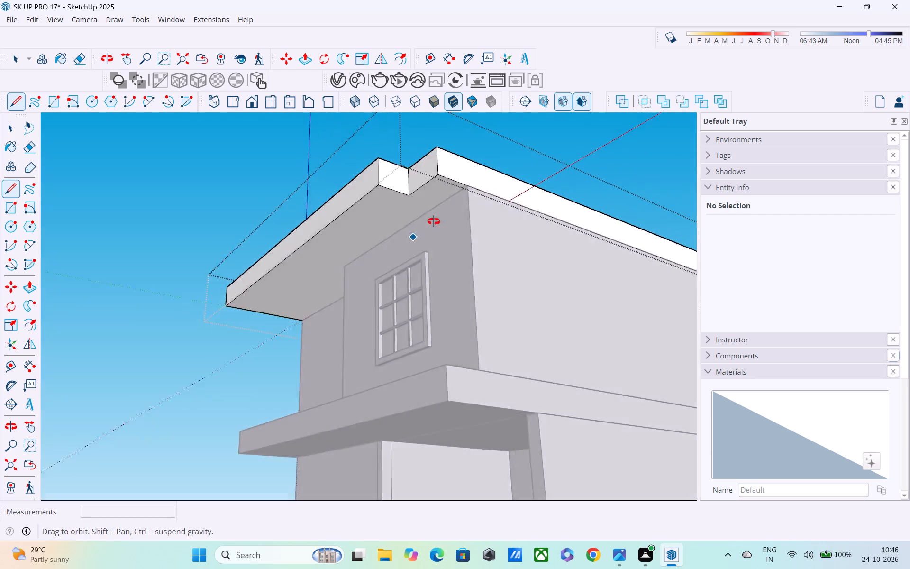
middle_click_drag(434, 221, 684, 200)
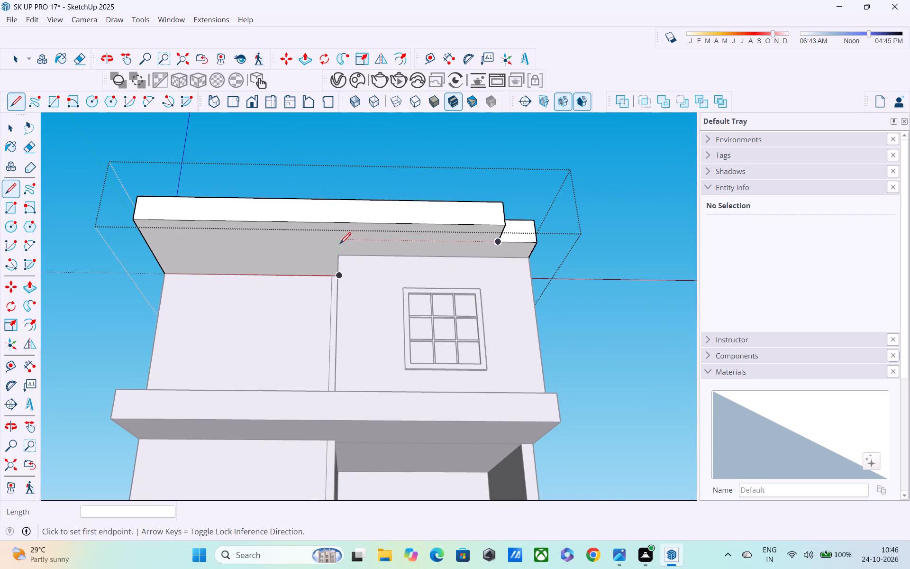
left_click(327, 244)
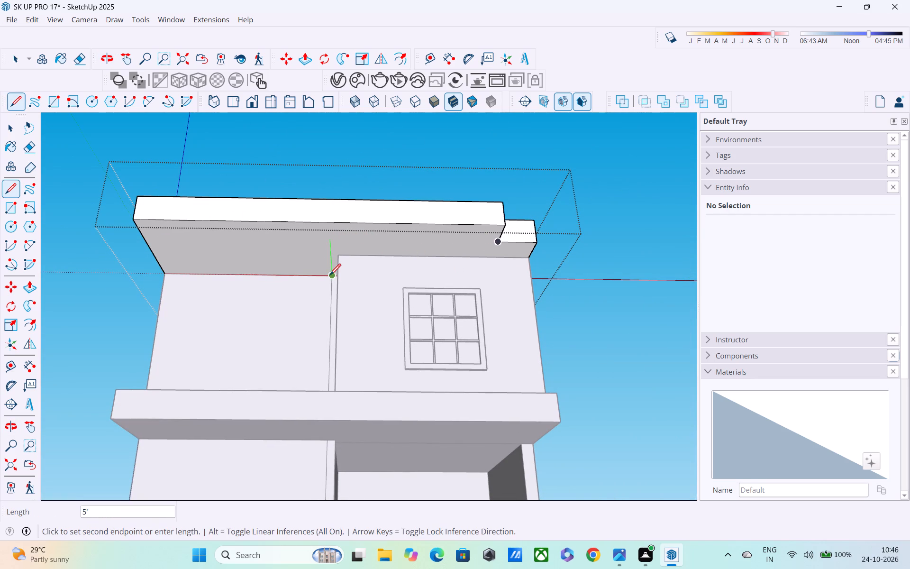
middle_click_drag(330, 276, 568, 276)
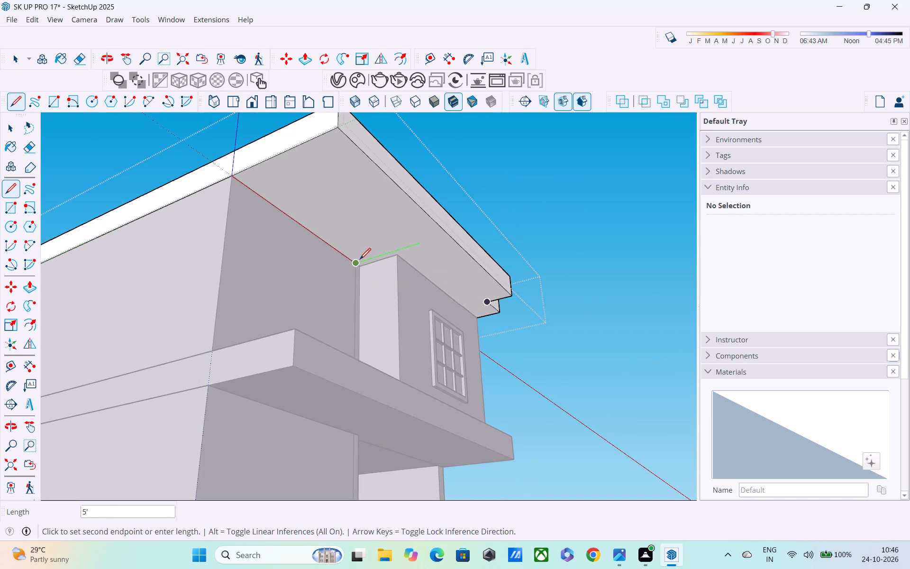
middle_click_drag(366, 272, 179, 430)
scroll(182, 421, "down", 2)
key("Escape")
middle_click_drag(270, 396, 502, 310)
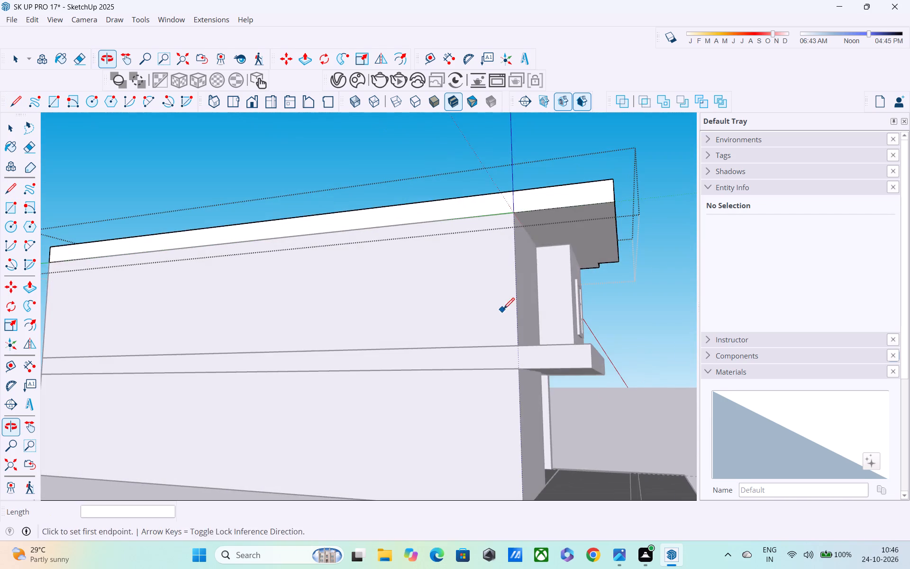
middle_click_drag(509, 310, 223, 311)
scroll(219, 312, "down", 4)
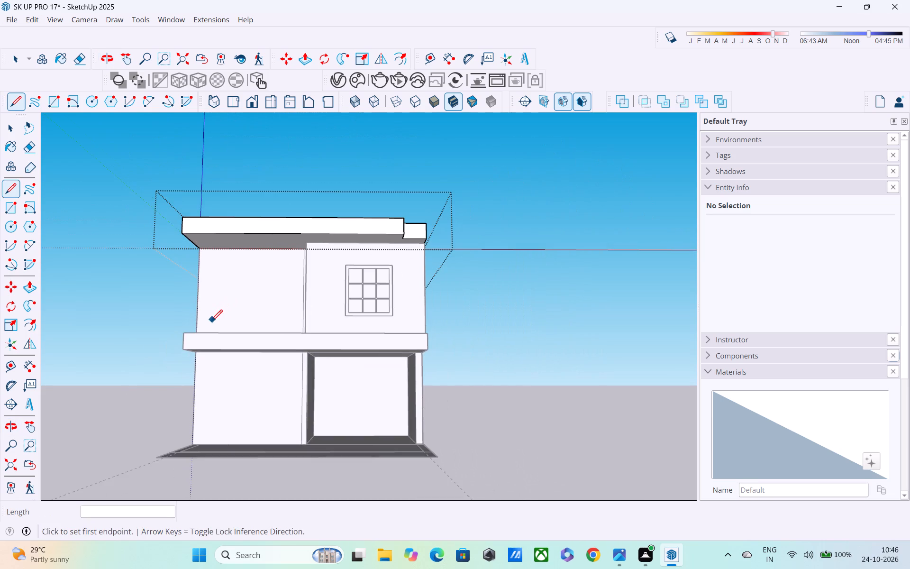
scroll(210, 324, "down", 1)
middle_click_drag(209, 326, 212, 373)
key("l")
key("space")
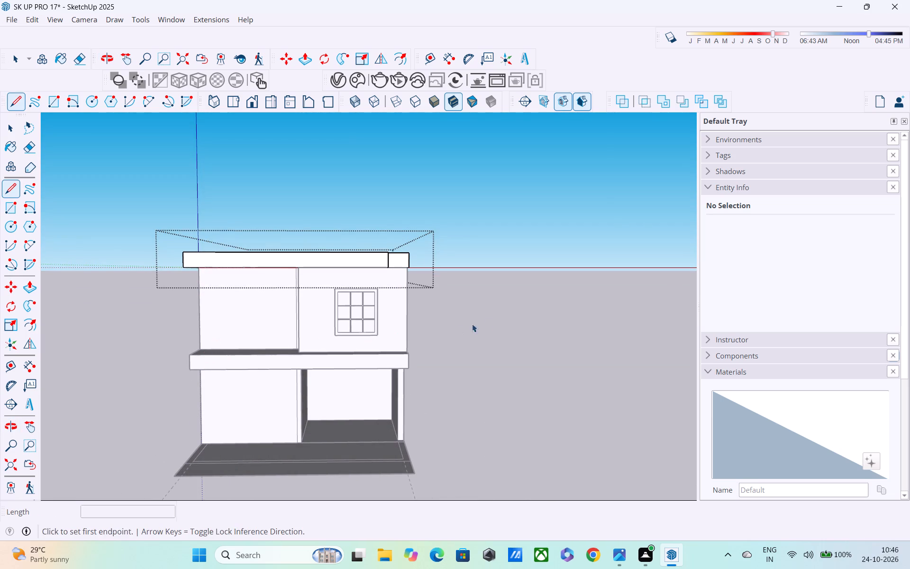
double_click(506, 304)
Place a horizontal guide 2' below the top edge of the upper storey's recessed front wall.
middle_click_drag(271, 307, 285, 389)
scroll(296, 320, "up", 4)
middle_click_drag(290, 329, 289, 321)
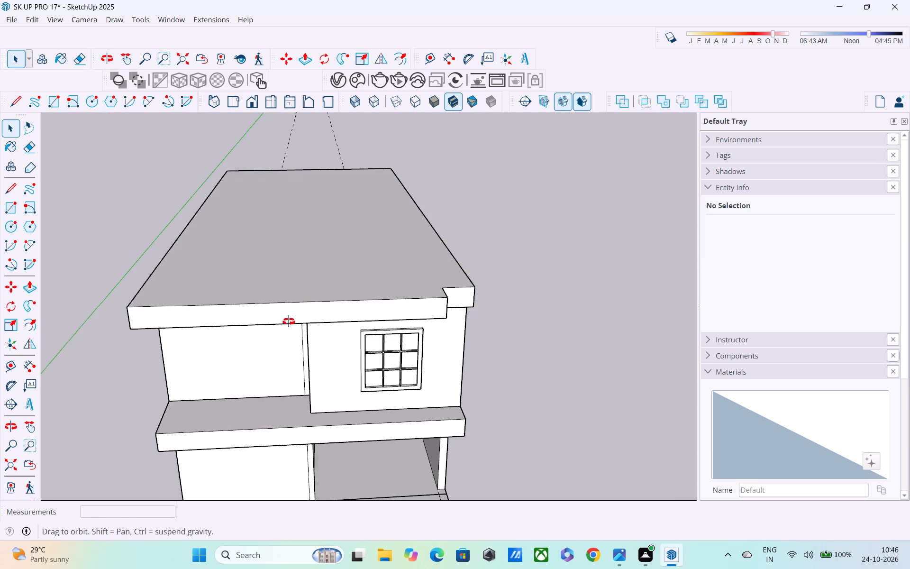
middle_click_drag(289, 321, 284, 272)
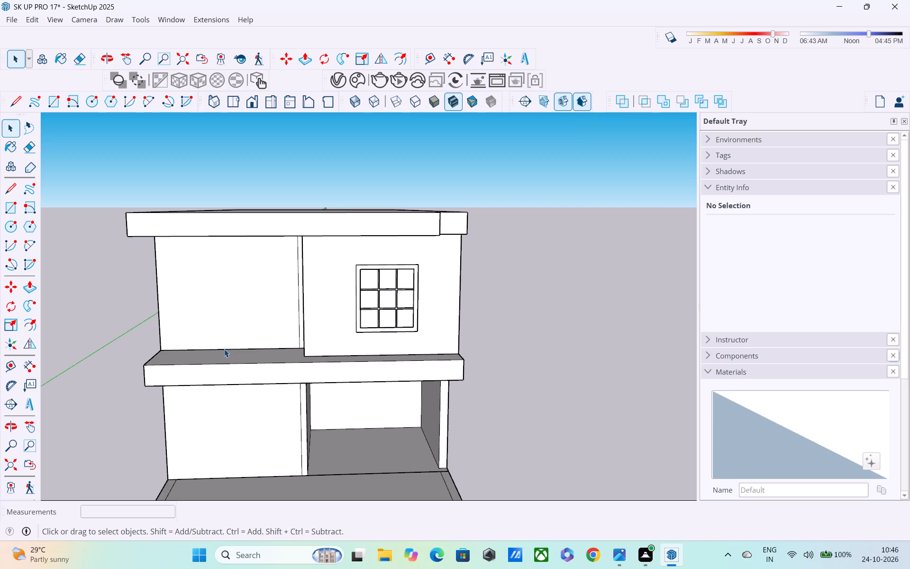
key("t")
middle_click_drag(234, 299, 327, 288)
middle_click_drag(311, 228, 343, 184)
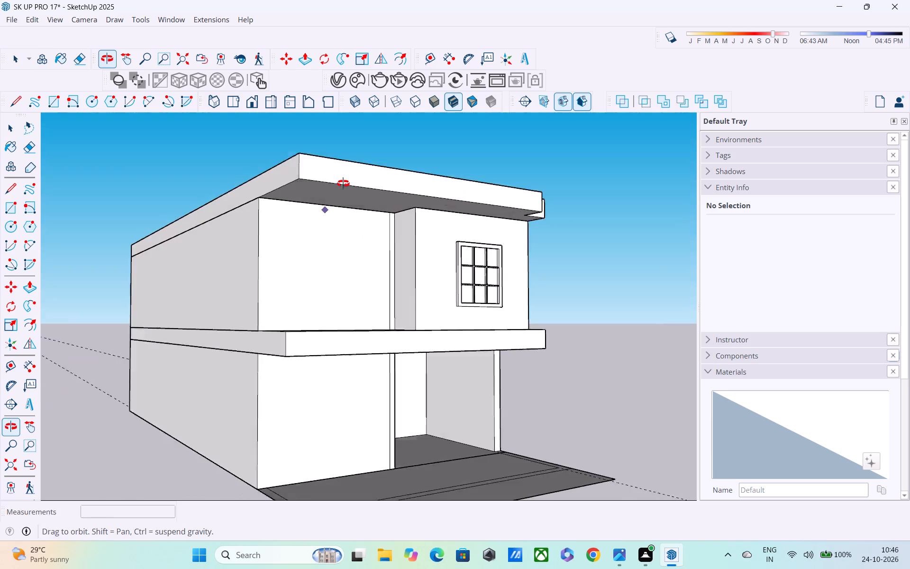
middle_click_drag(343, 184, 349, 174)
scroll(306, 180, "up", 5)
left_click(292, 199)
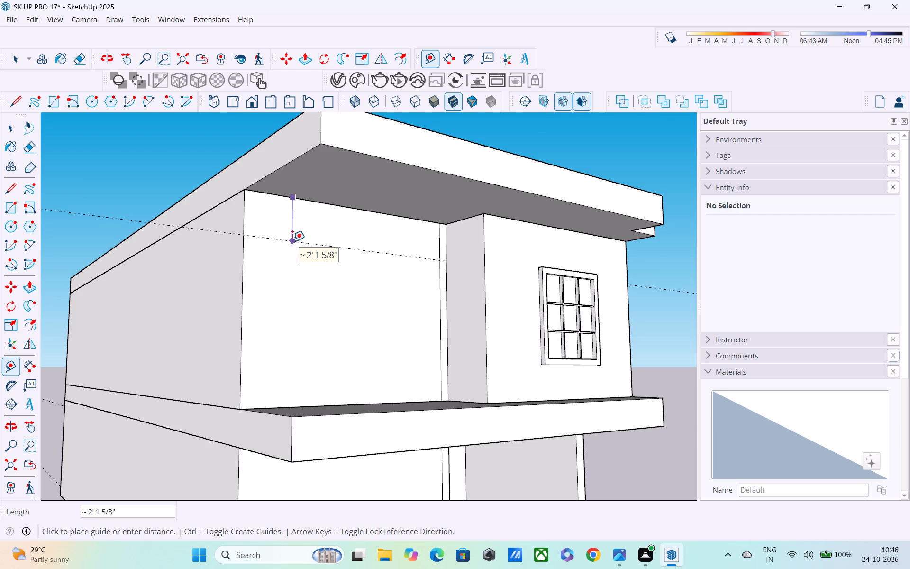
type("2'")
key("Return")
Examine the upper storey's recessed front wall and its horizontal guide from the front and below.
scroll(316, 258, "down", 1)
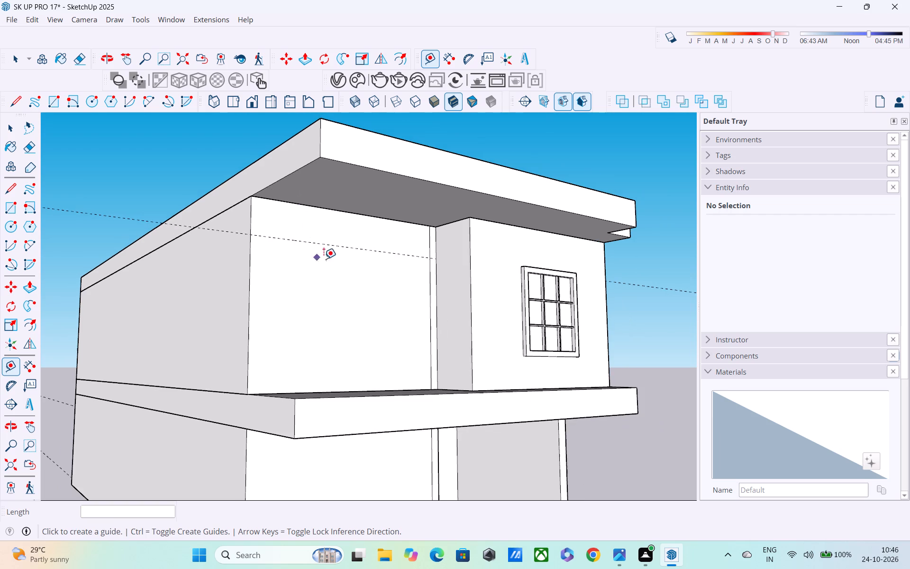
middle_click_drag(329, 252, 160, 279)
scroll(341, 242, "down", 1)
middle_click_drag(341, 242, 339, 217)
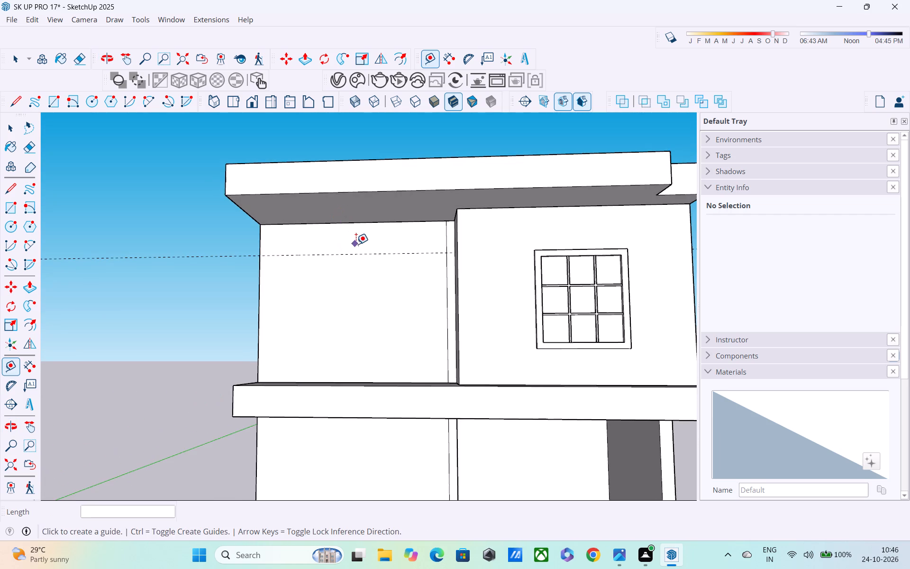
scroll(356, 246, "down", 1)
middle_click_drag(371, 261, 384, 315)
scroll(396, 306, "up", 2)
middle_click_drag(431, 277, 479, 265)
key("space")
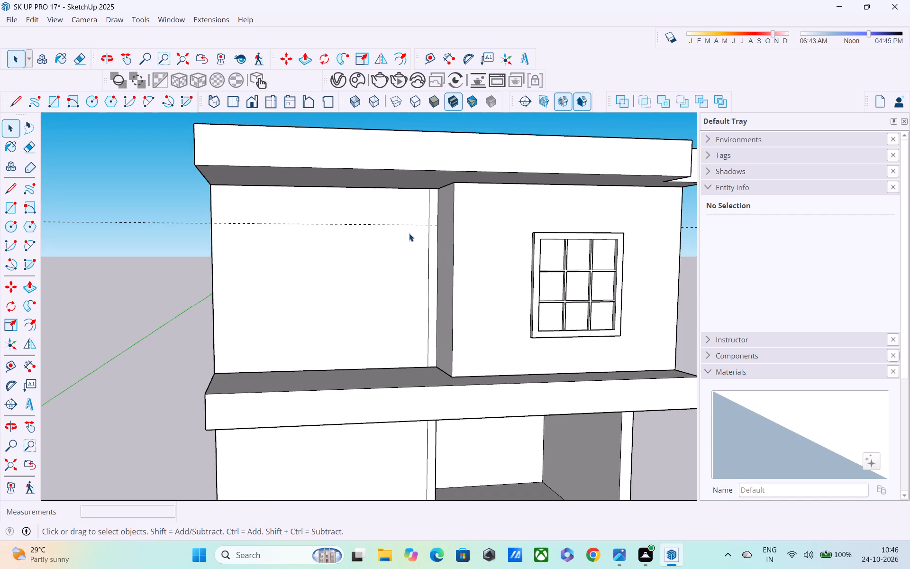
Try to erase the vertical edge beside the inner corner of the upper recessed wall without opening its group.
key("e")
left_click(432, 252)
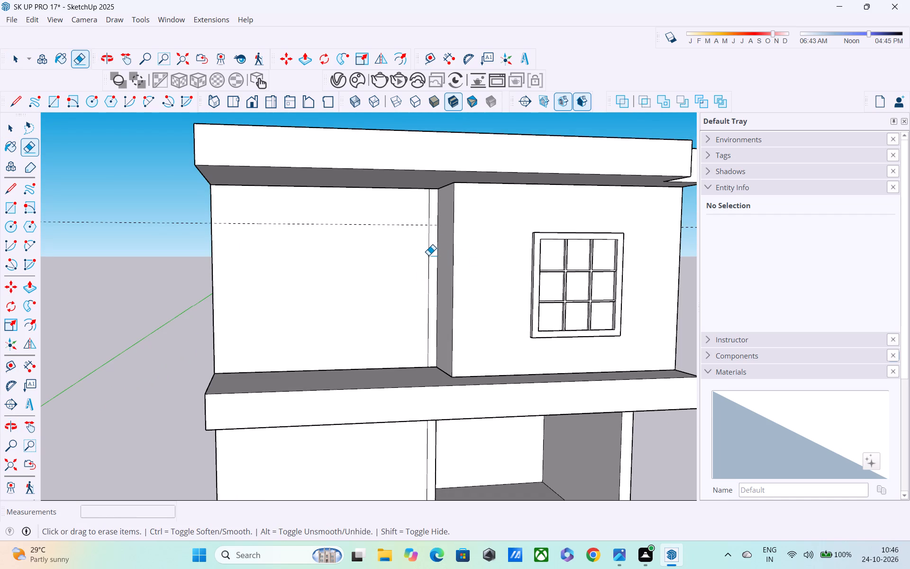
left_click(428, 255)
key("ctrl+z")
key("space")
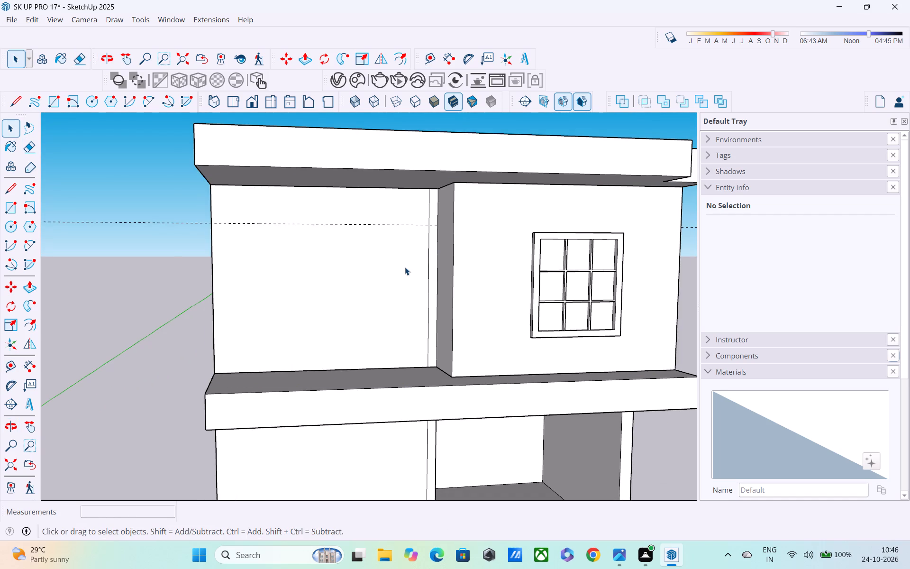
Open the upper storey wall group and erase the vertical edge beside the recessed wall's inner corner.
double_click(405, 267)
key("e")
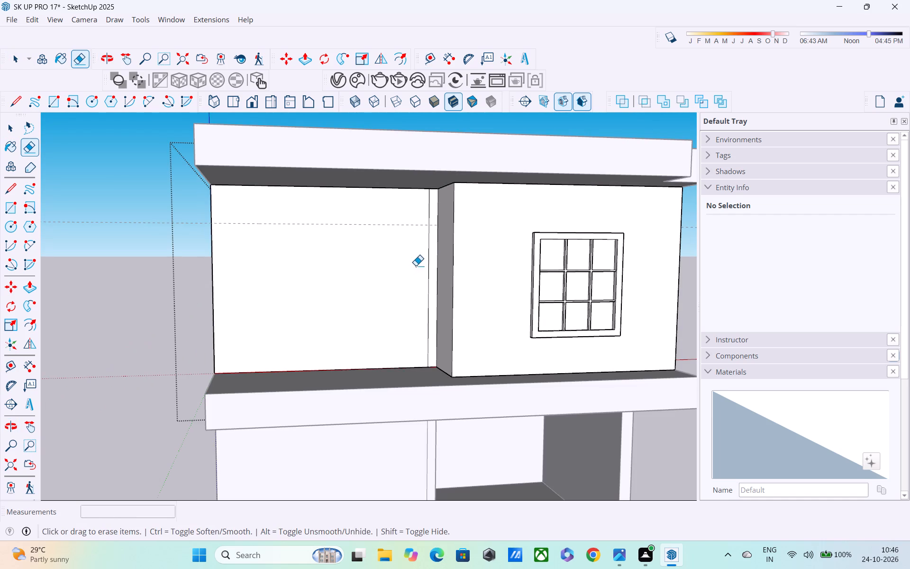
left_click(429, 259)
middle_click_drag(414, 275, 382, 256)
key("space")
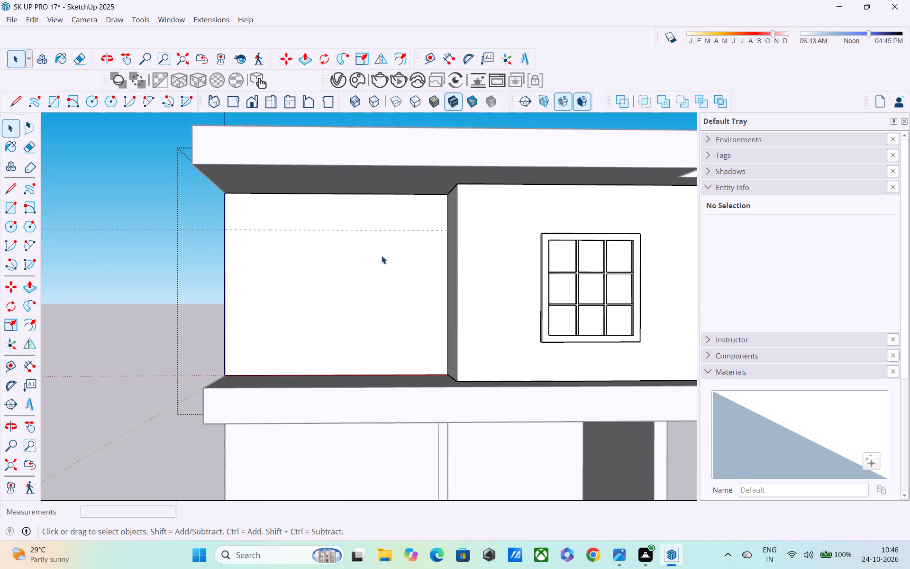
key("e")
key("space")
Place a vertical guide on the recessed wall, 3" from its inner corner next to the projecting window wall.
key("t")
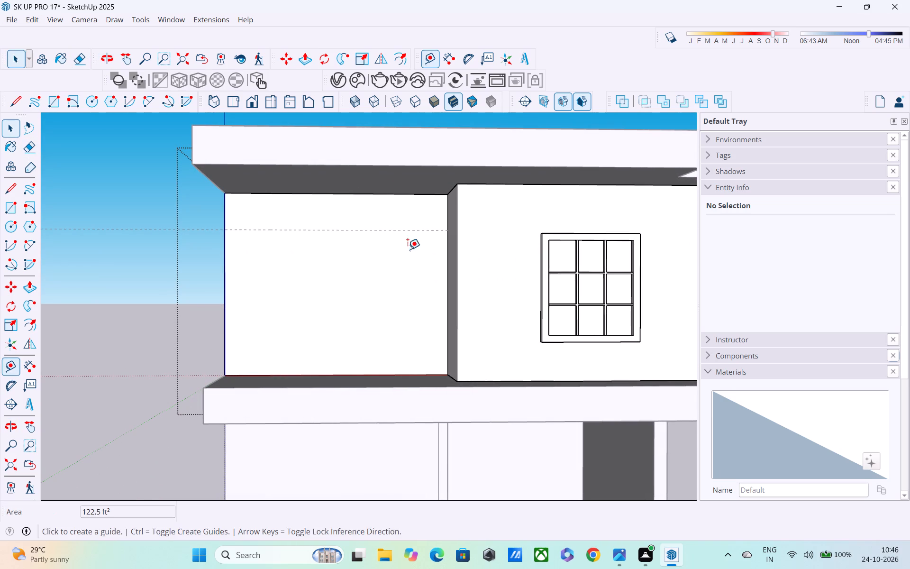
middle_click_drag(432, 256, 495, 256)
scroll(419, 260, "up", 4)
left_click(428, 247)
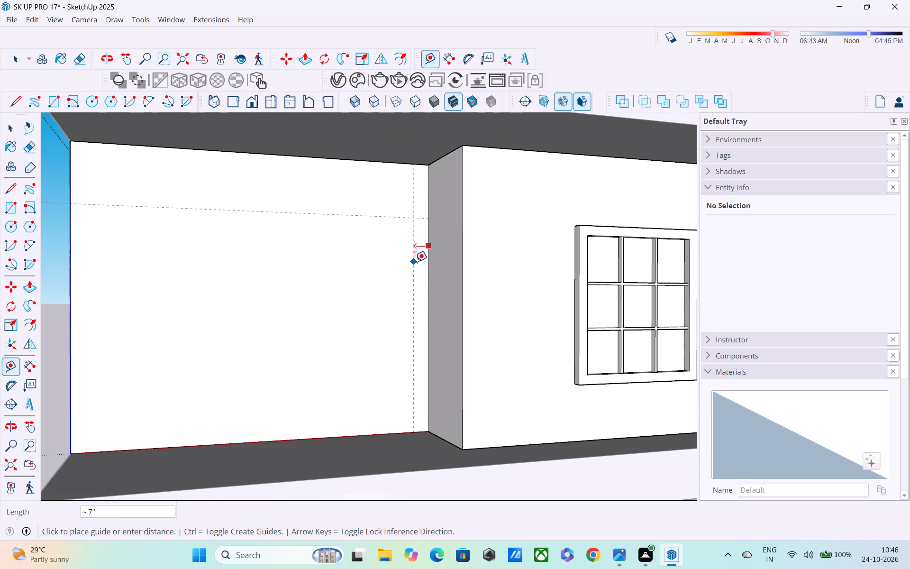
type("3\"")
key("Return")
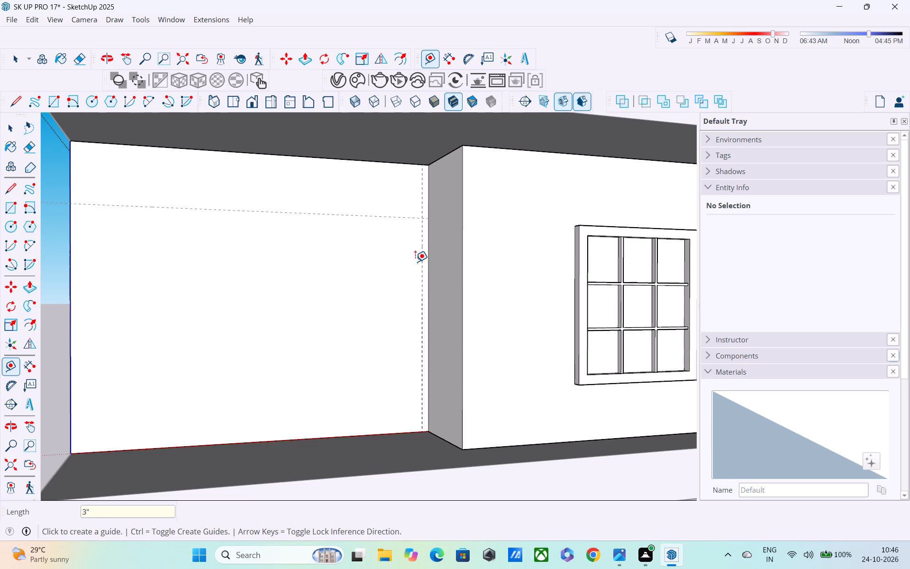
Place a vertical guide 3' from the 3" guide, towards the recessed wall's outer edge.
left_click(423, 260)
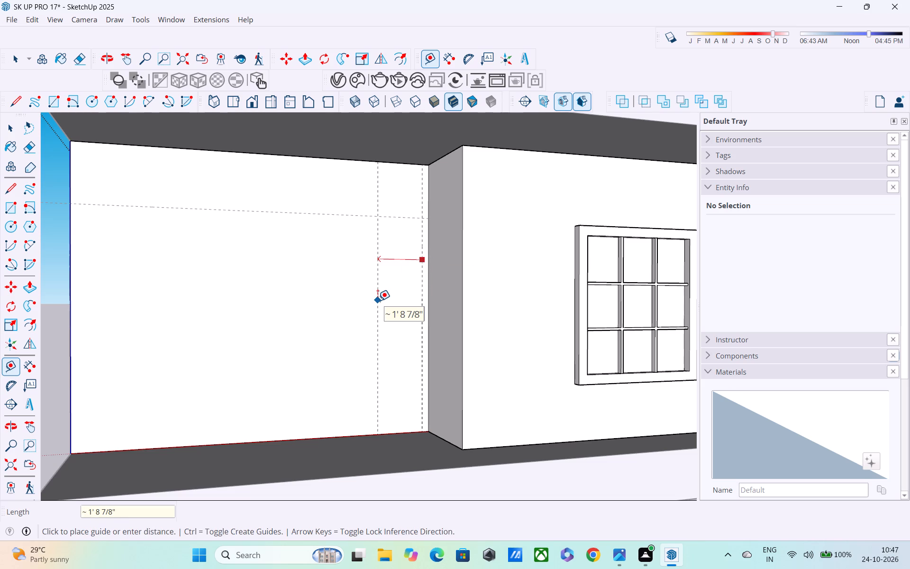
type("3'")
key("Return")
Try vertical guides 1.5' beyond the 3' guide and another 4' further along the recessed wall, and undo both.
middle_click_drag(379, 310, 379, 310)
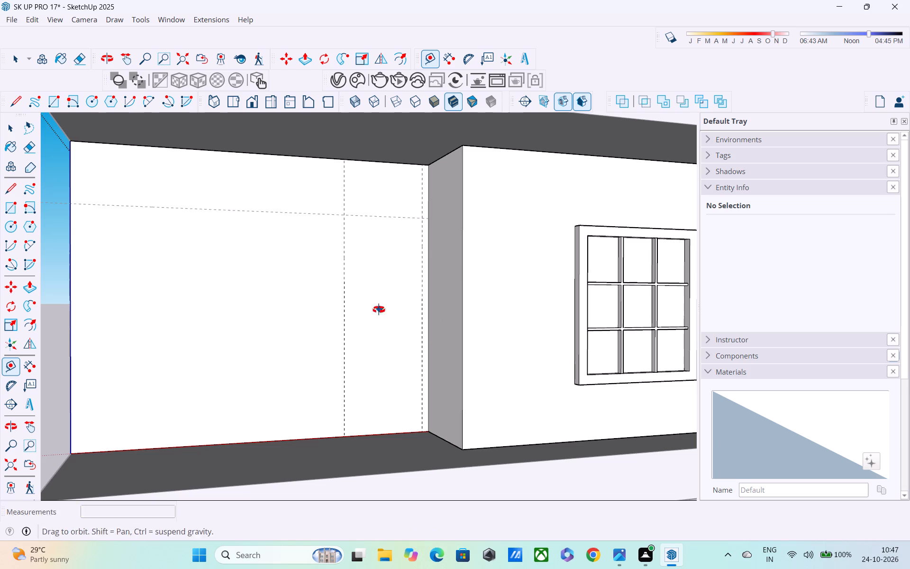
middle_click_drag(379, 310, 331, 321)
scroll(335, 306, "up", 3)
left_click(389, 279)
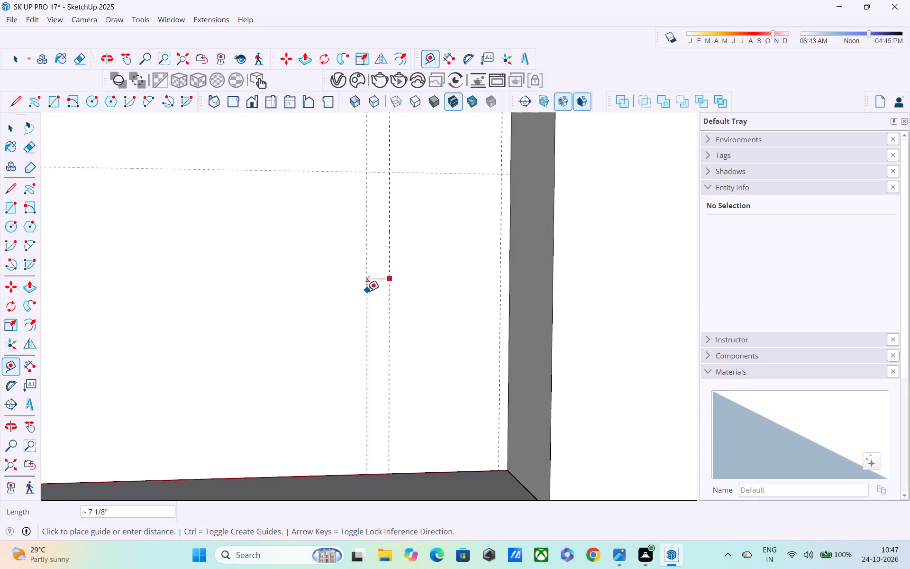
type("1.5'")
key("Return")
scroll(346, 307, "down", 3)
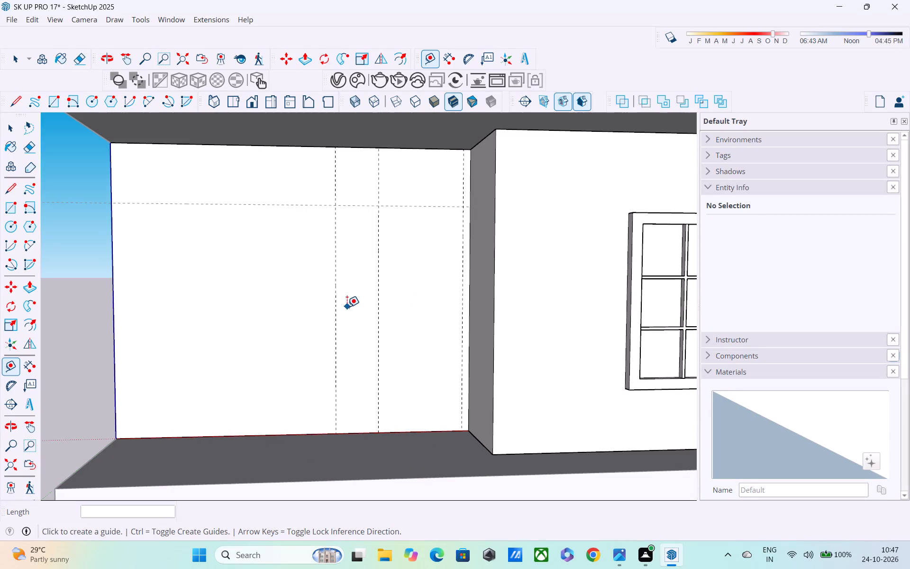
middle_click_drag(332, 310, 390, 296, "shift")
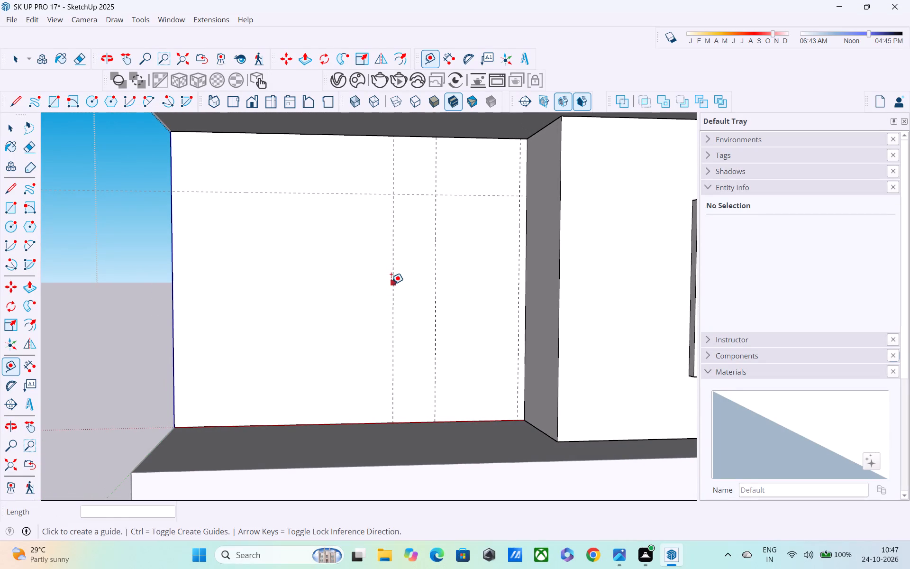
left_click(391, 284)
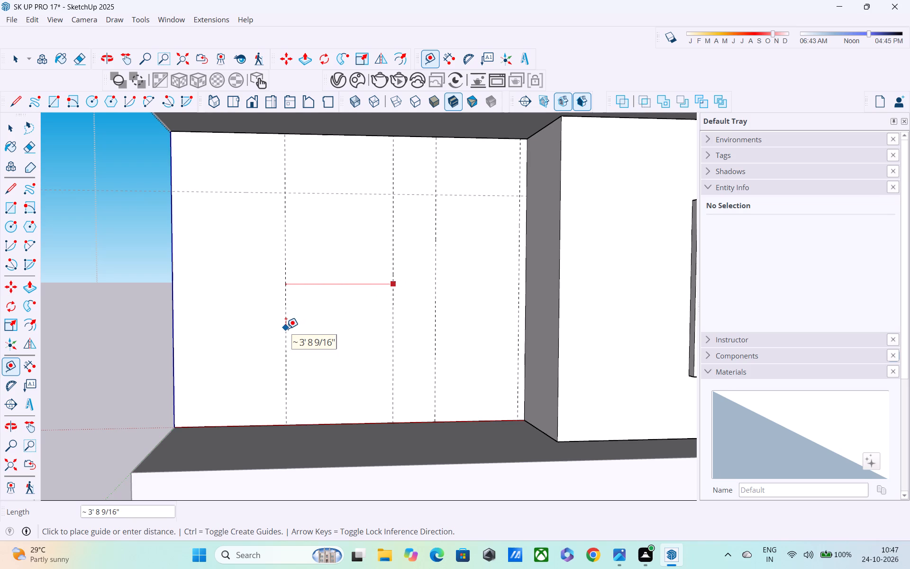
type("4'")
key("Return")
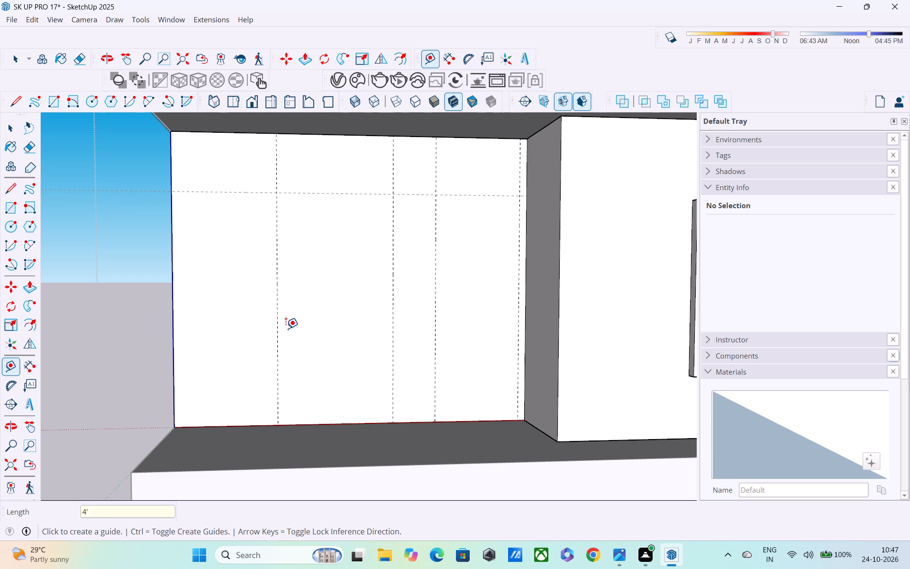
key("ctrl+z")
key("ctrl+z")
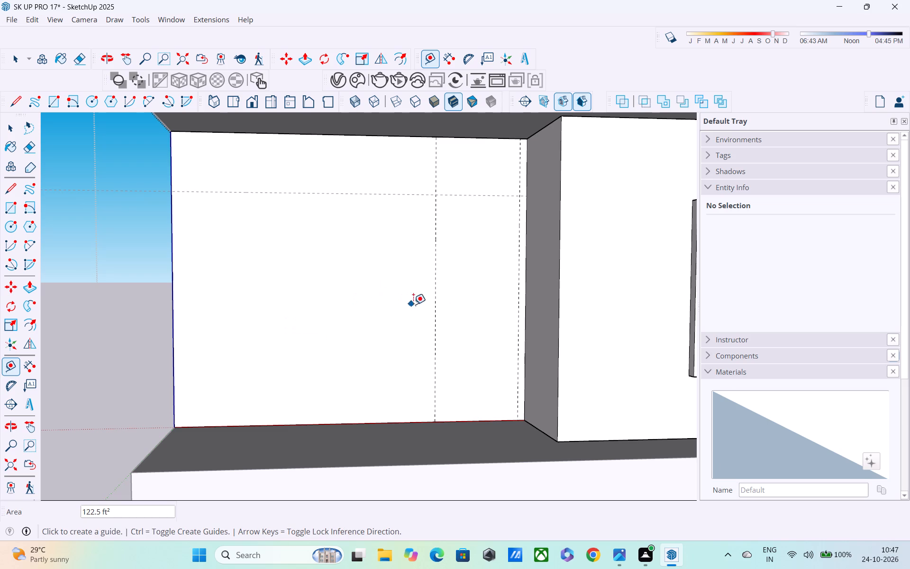
Place a vertical guide 4' from the 3" guide, towards the recessed wall's outer edge.
left_click(520, 272)
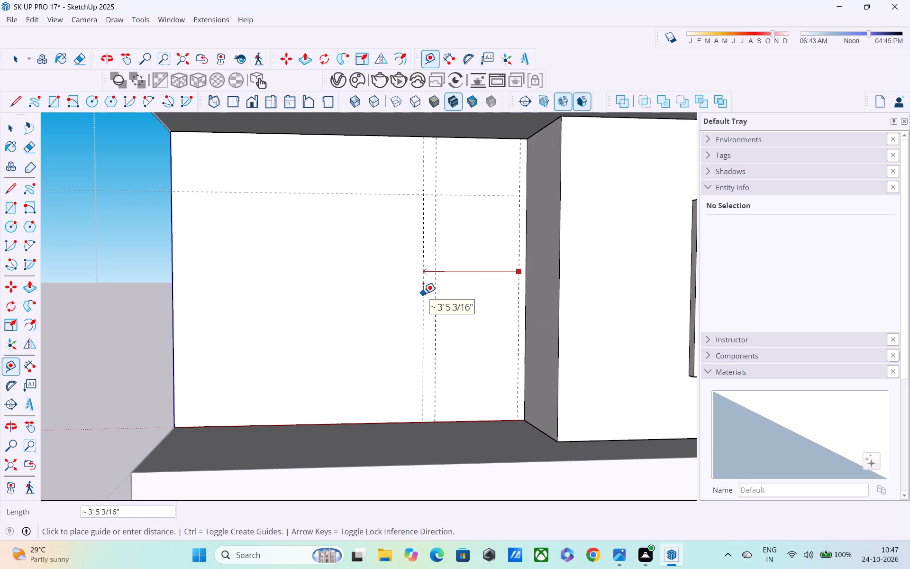
type("4'")
key("Return")
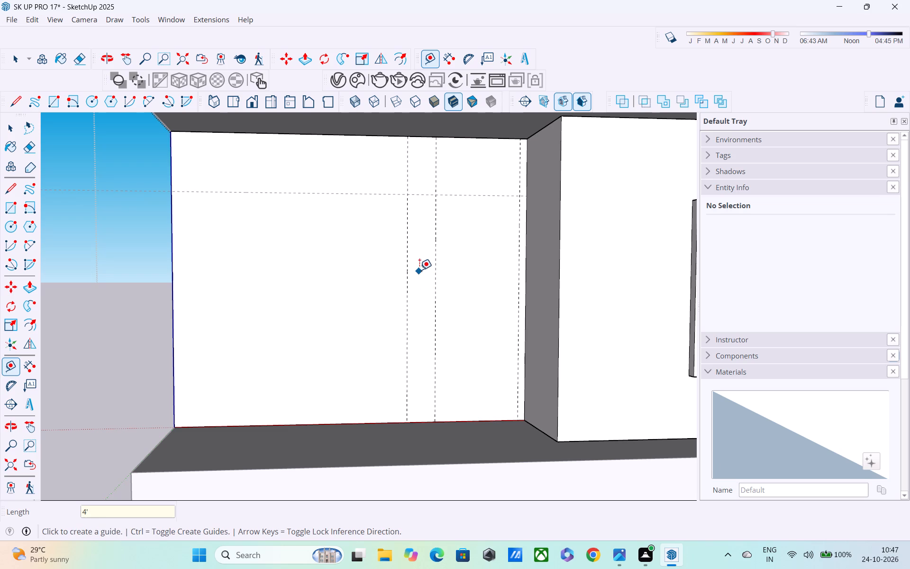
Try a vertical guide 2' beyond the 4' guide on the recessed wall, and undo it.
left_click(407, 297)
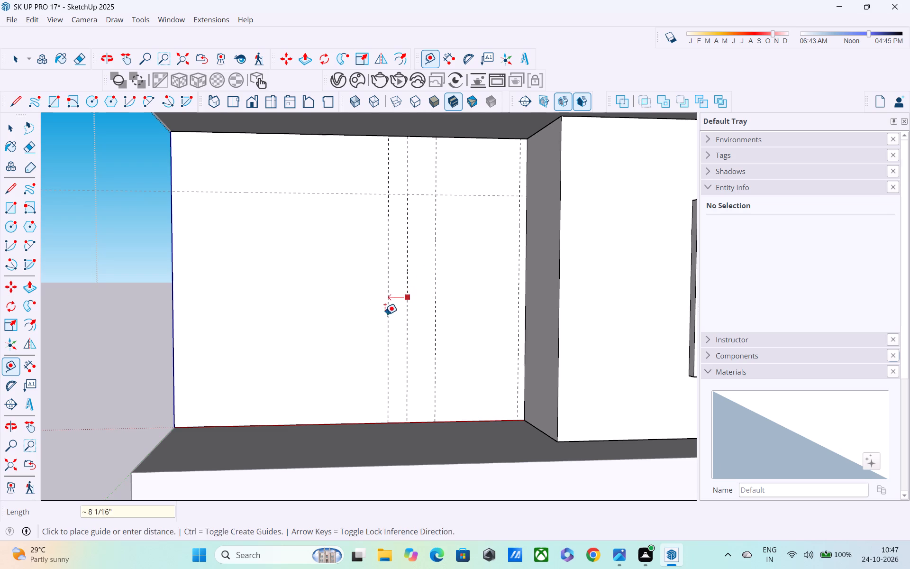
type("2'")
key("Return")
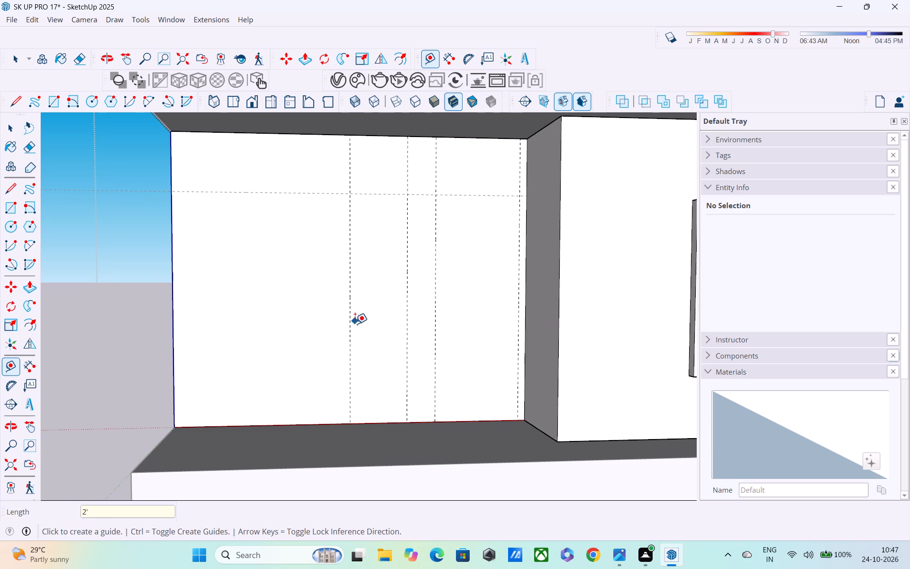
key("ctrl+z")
Place a vertical guide 1.5' beyond the 4' guide and another one 4' further towards the recessed wall's outer edge.
left_click(407, 307)
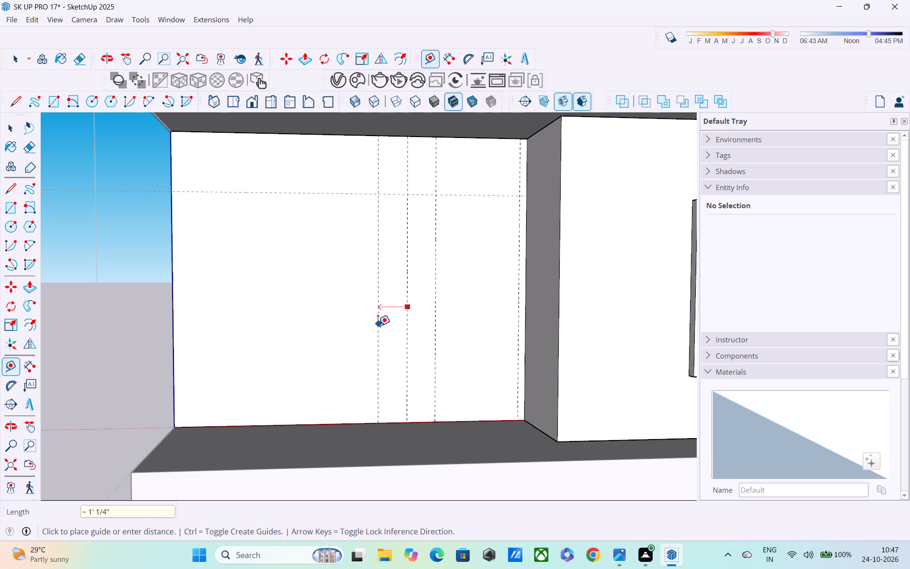
type("1.5'")
key("Return")
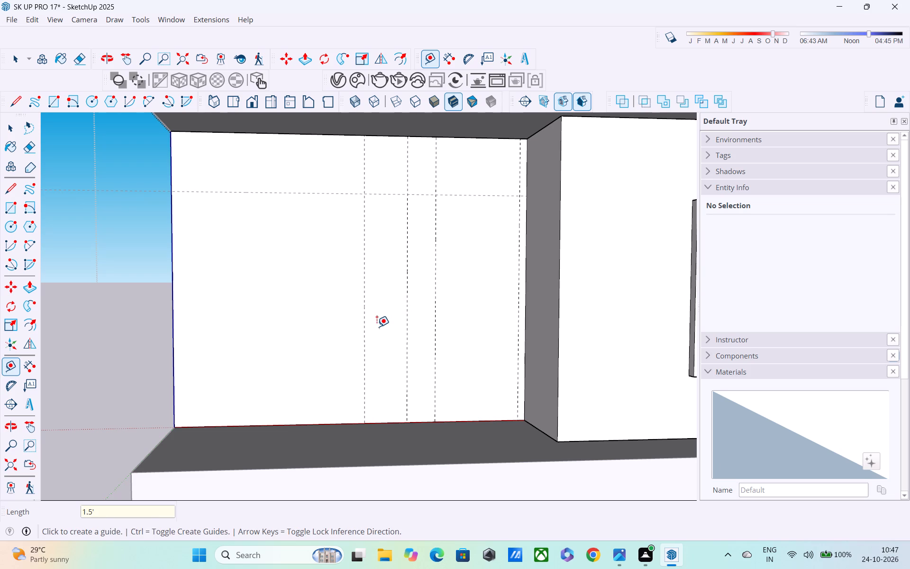
left_click(367, 281)
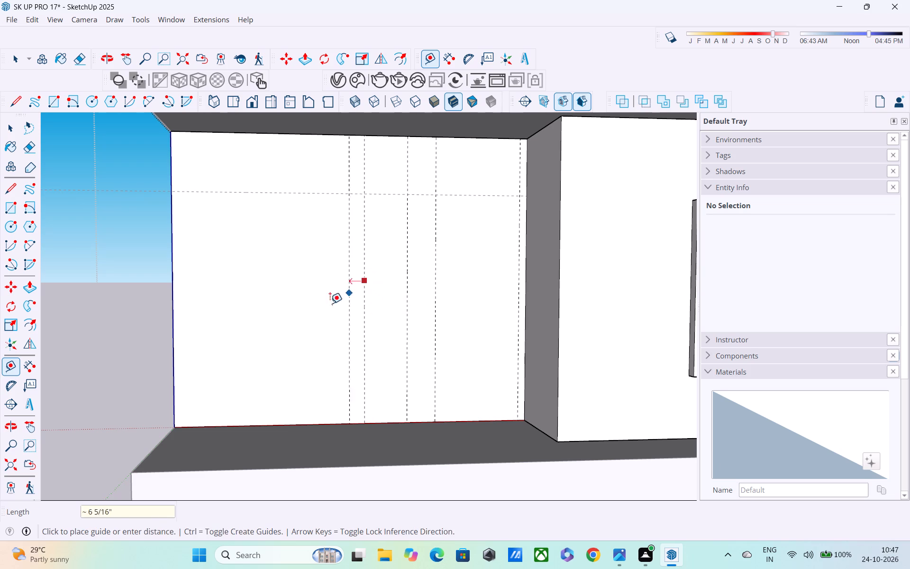
type("4'")
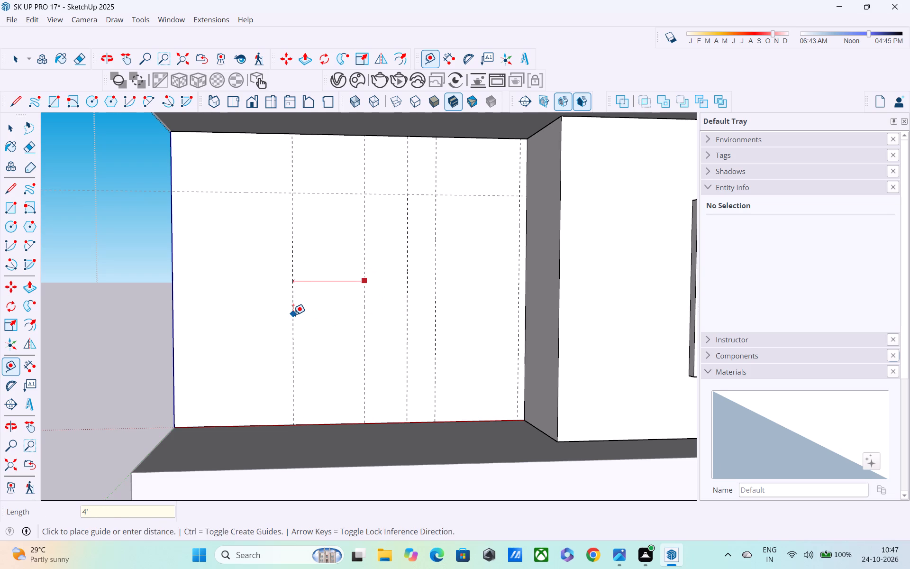
key("Return")
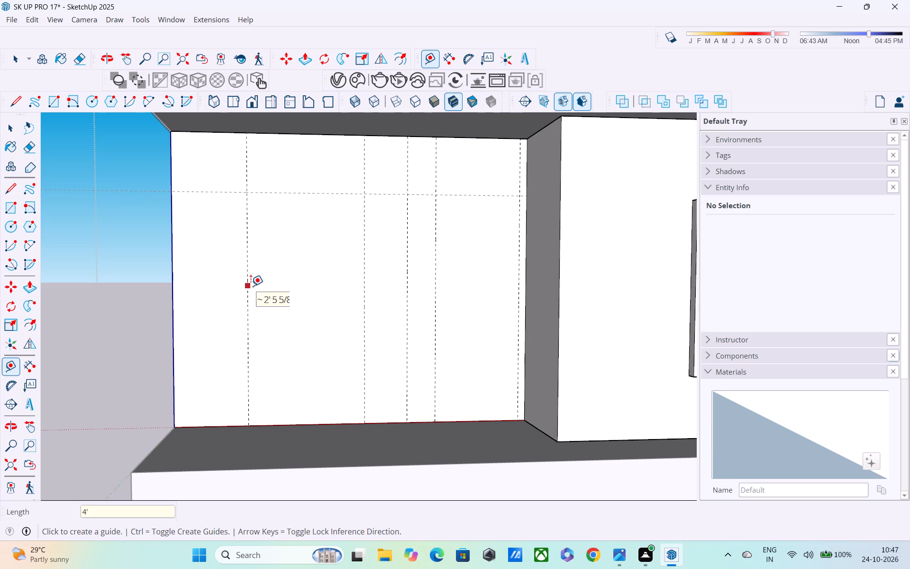
Place a vertical guide 1' beyond the outermost vertical guide, towards the recessed wall's outer edge.
left_click(247, 282)
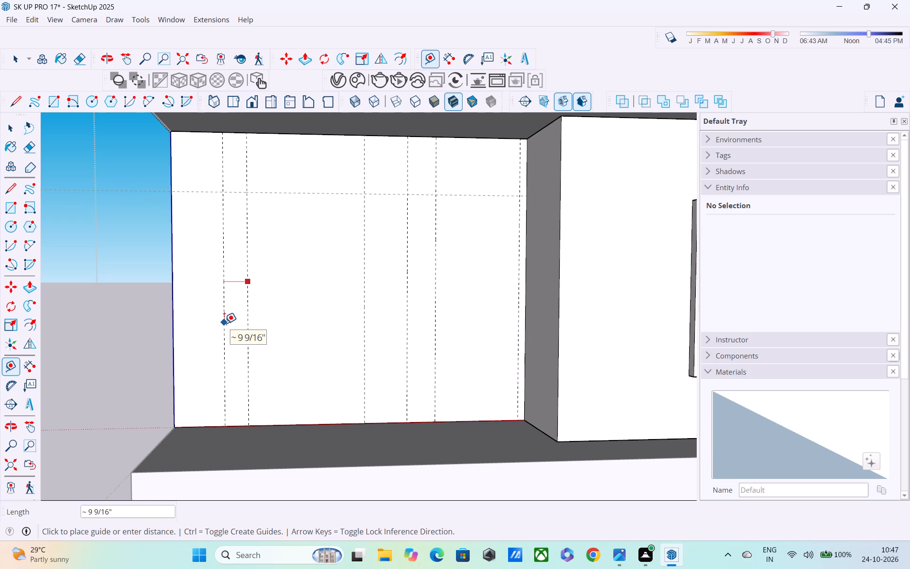
type("1'")
key("Return")
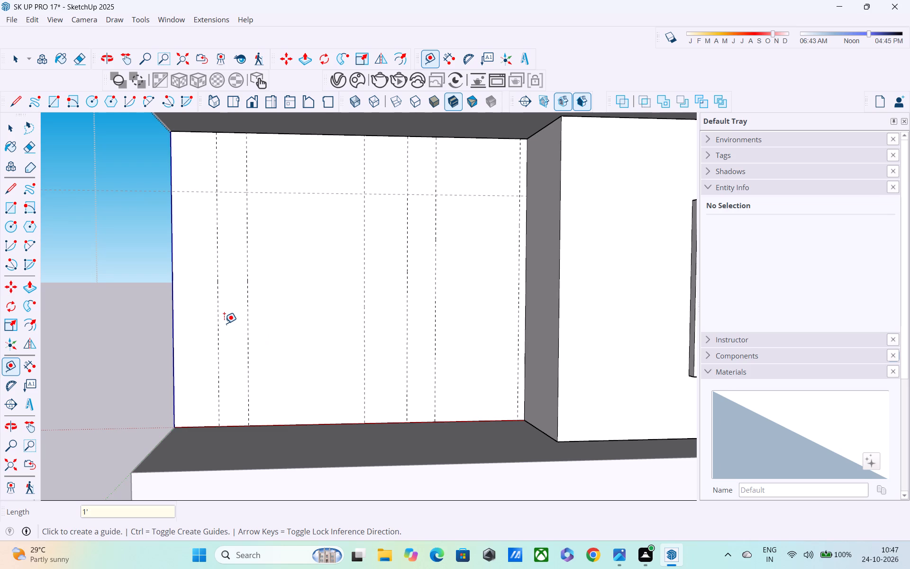
left_click(217, 294)
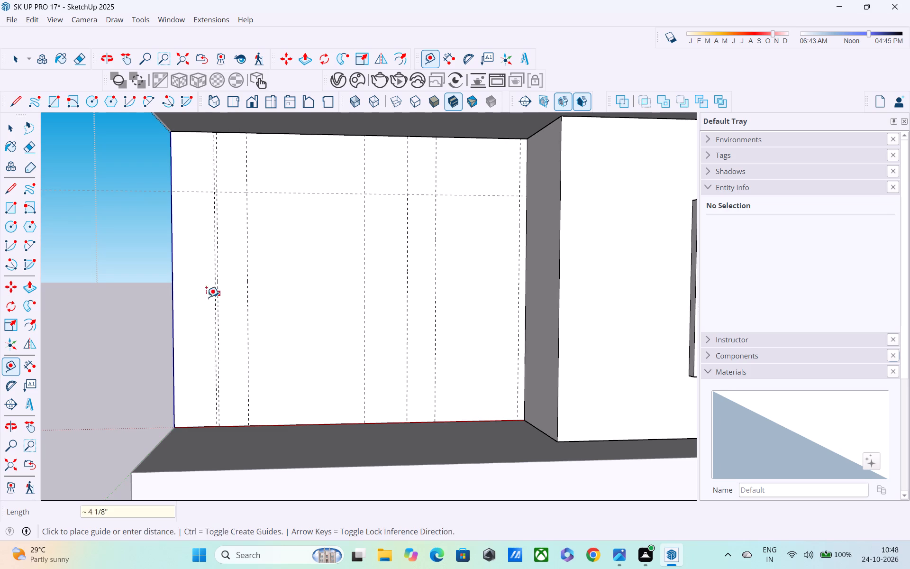
key("Escape")
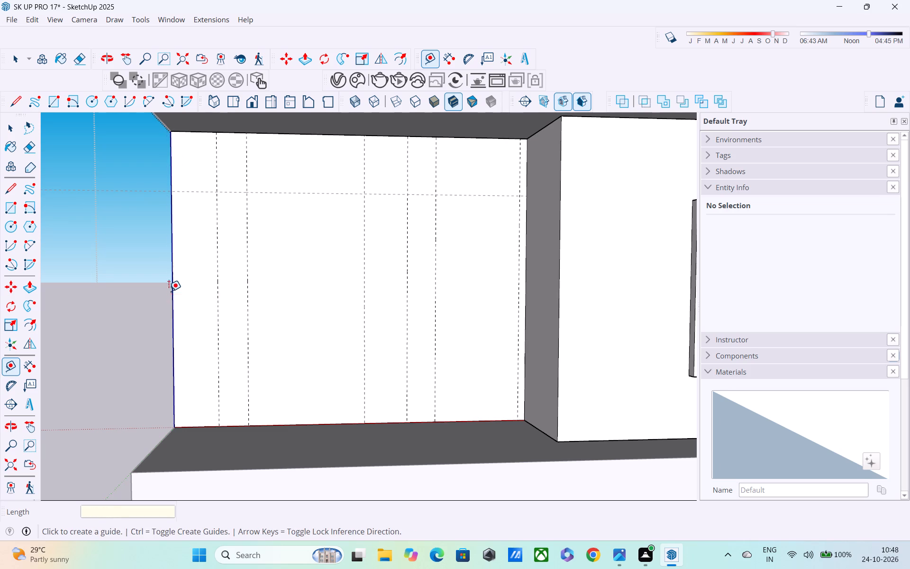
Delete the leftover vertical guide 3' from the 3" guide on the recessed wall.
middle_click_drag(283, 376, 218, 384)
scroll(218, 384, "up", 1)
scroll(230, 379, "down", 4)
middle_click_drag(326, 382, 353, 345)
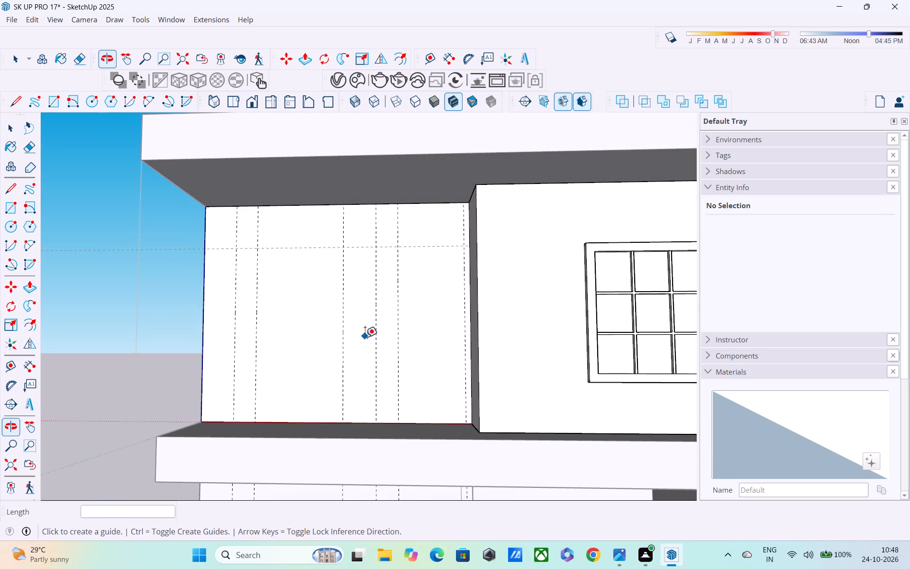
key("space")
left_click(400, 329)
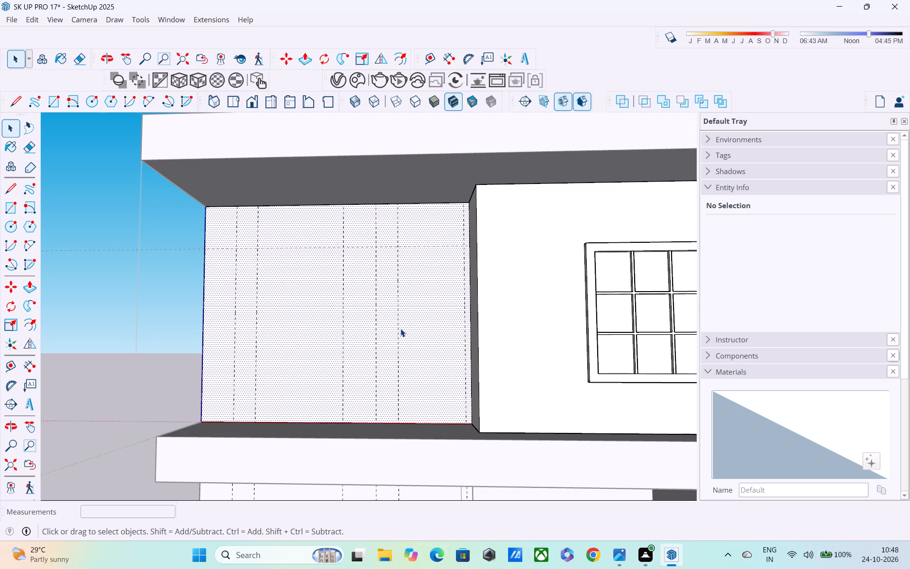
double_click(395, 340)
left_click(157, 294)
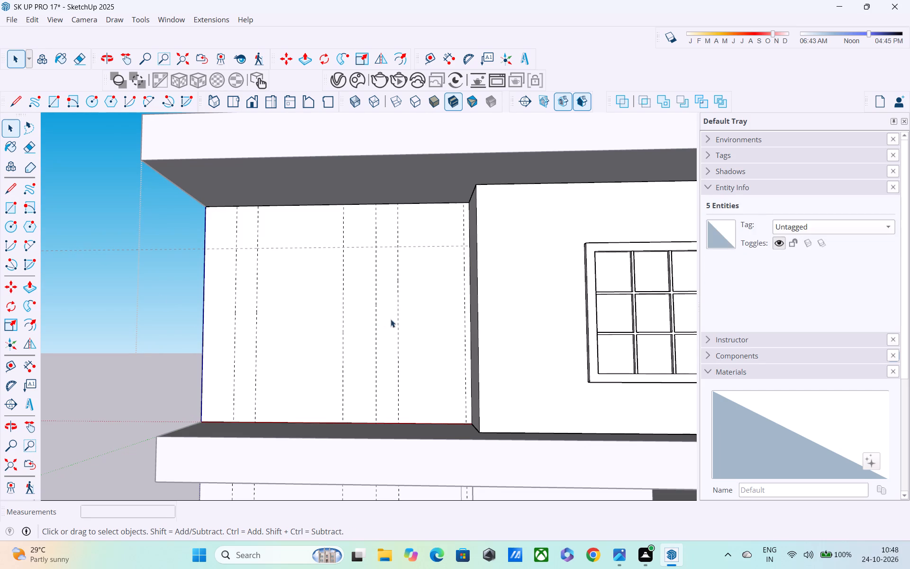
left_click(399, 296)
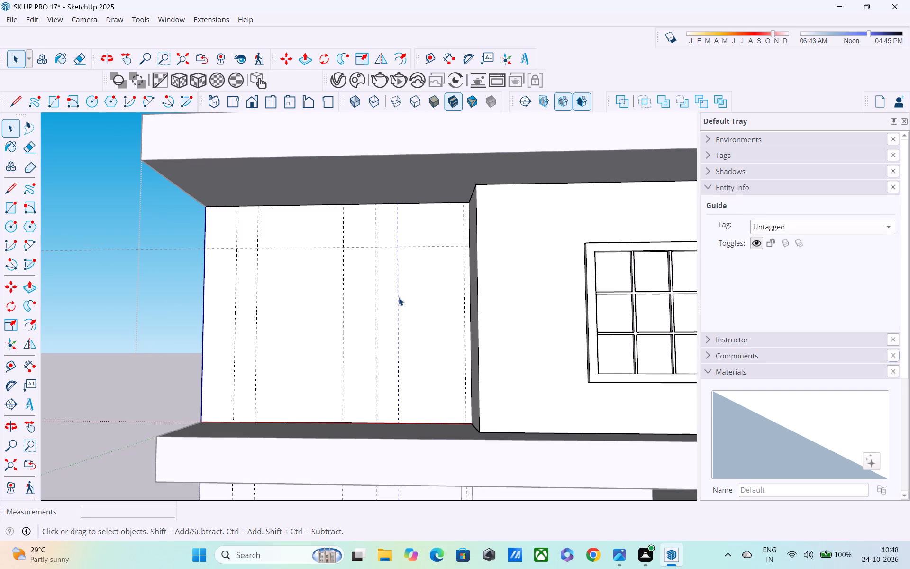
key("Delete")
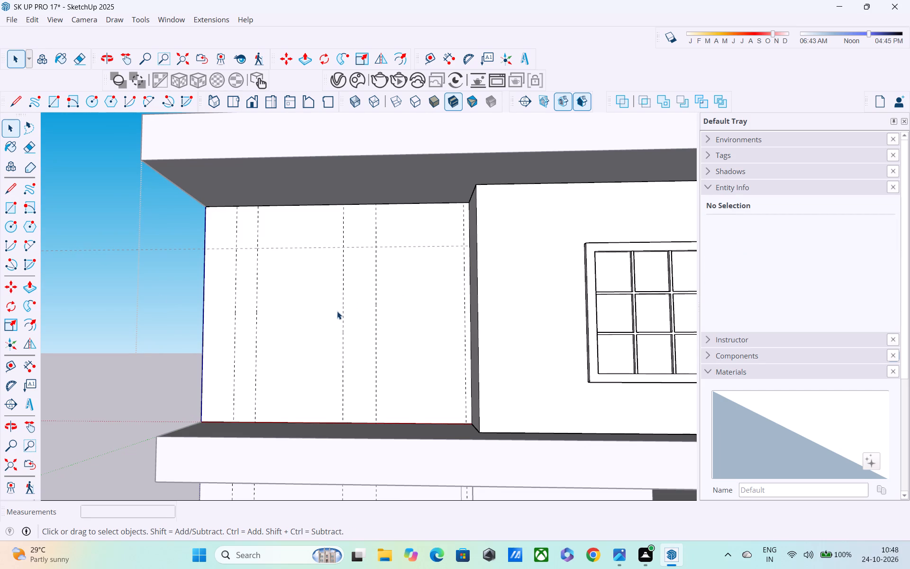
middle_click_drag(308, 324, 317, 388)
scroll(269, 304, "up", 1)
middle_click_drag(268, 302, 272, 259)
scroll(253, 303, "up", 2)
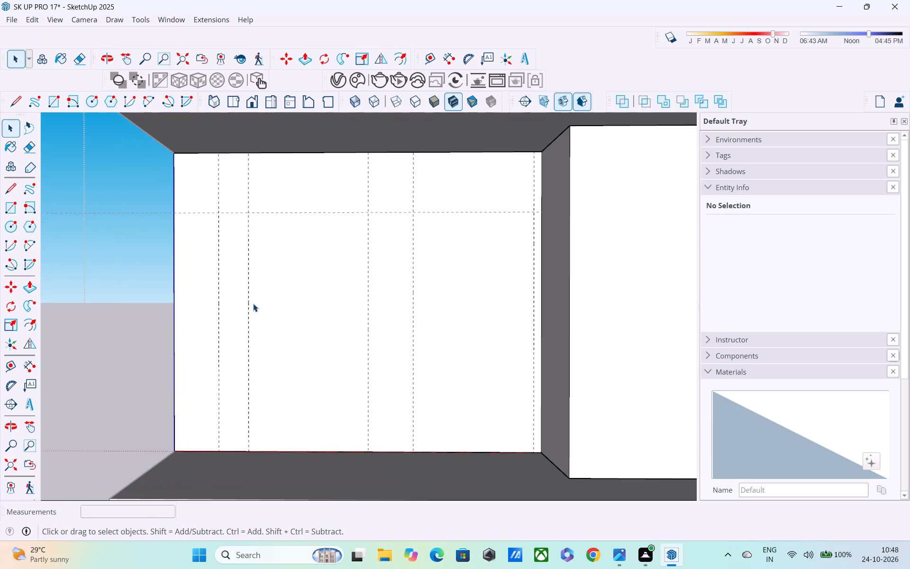
Delete the vertical guide 1' inside the outermost vertical guide on the recessed wall.
left_click(249, 291)
key("Delete")
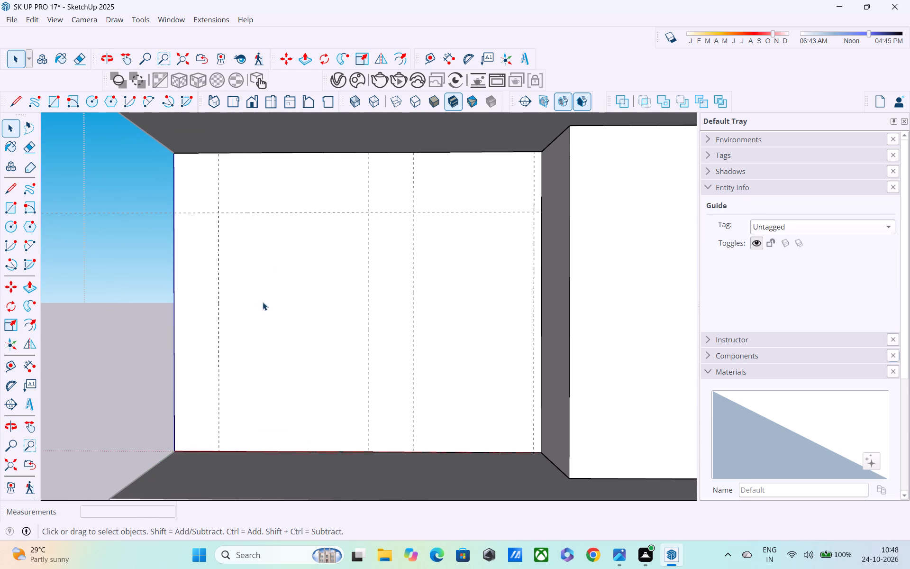
Place a horizontal guide 6" above the bottom edge of the recessed wall.
middle_click_drag(263, 302, 280, 286)
key("t")
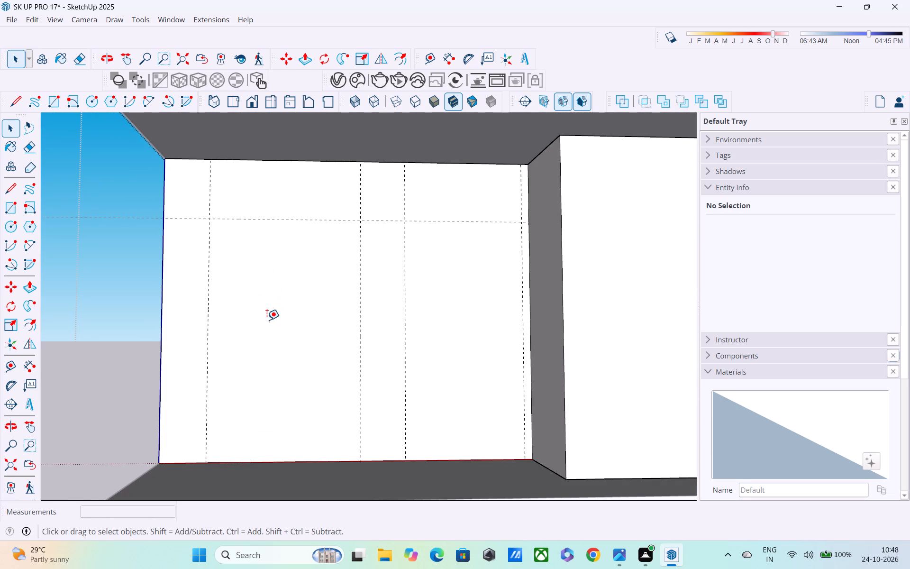
middle_click_drag(297, 348, 223, 370)
scroll(314, 375, "up", 2)
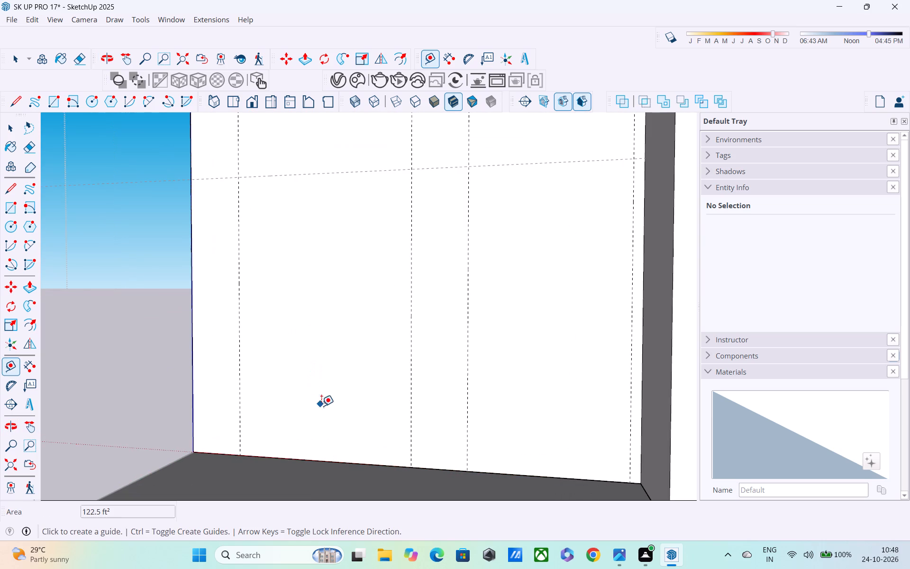
left_click(322, 461)
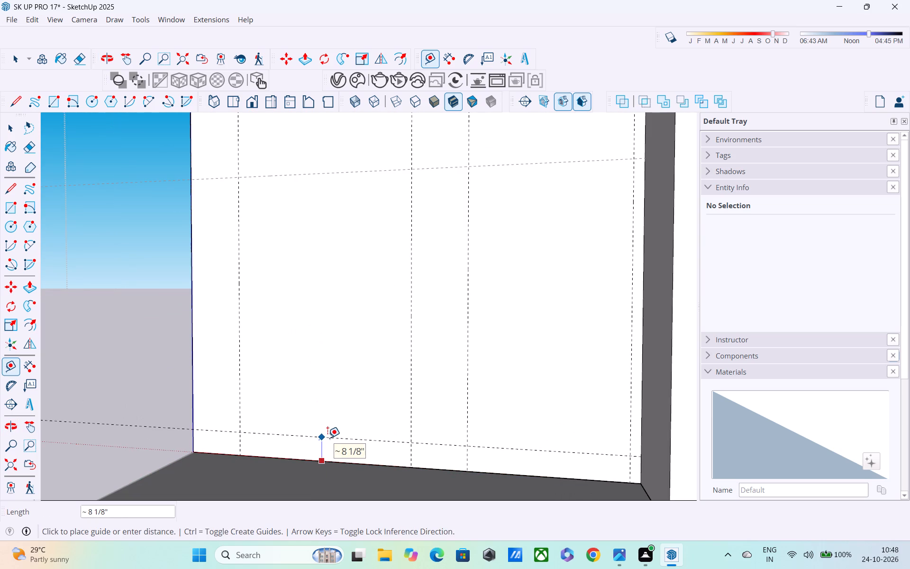
type("6:\"")
key("Return")
left_click(486, 286)
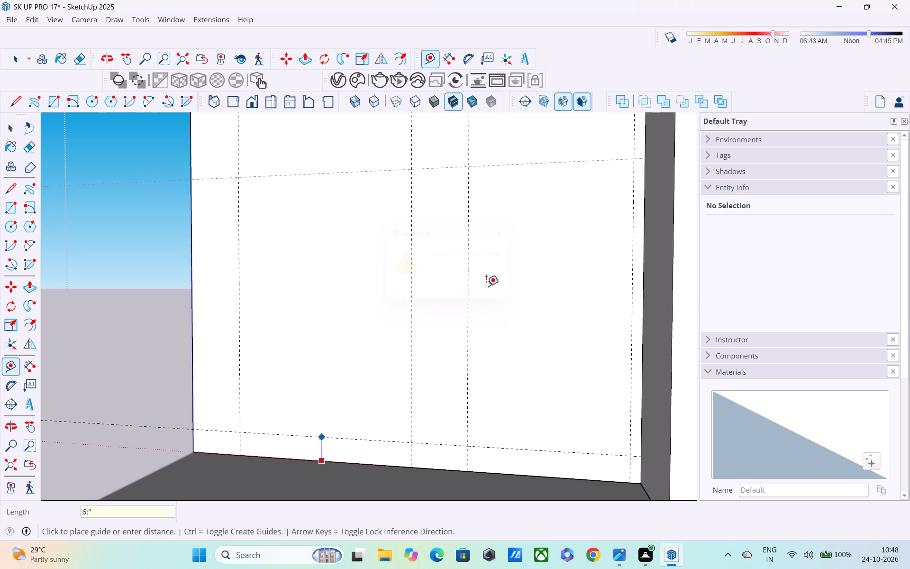
key("6")
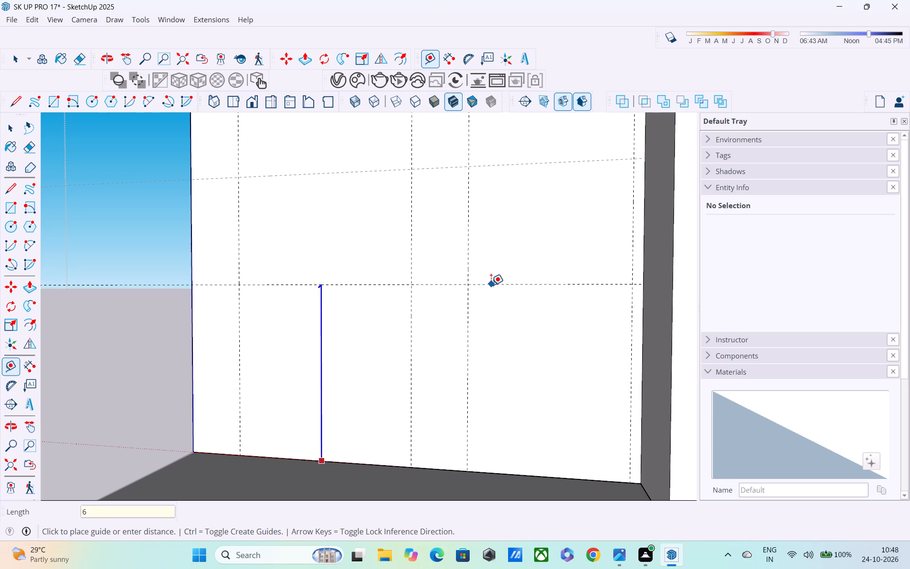
key("shift+quotedbl")
key("Return")
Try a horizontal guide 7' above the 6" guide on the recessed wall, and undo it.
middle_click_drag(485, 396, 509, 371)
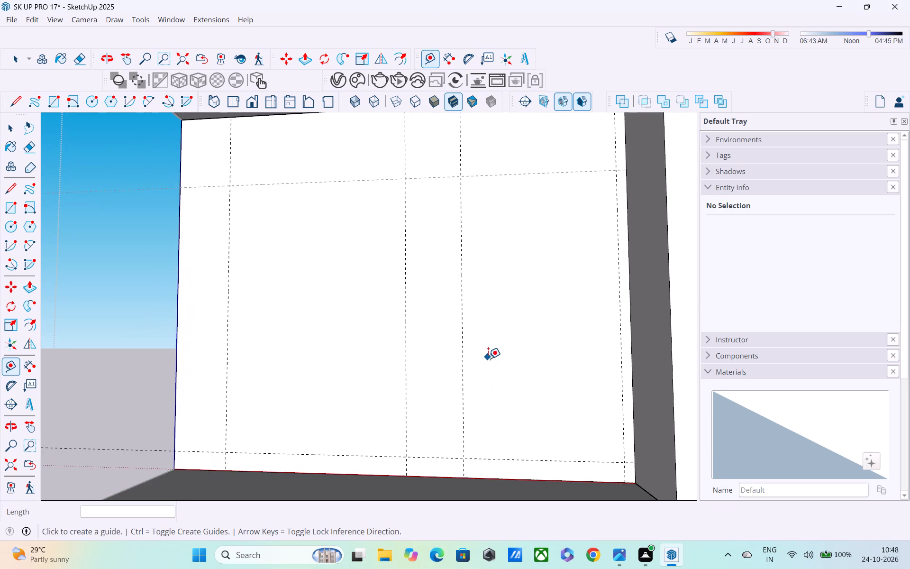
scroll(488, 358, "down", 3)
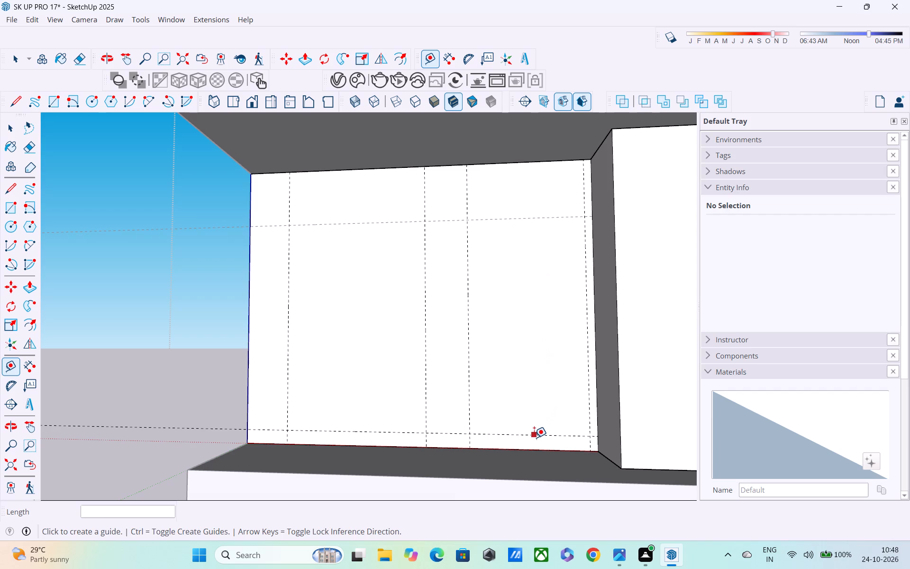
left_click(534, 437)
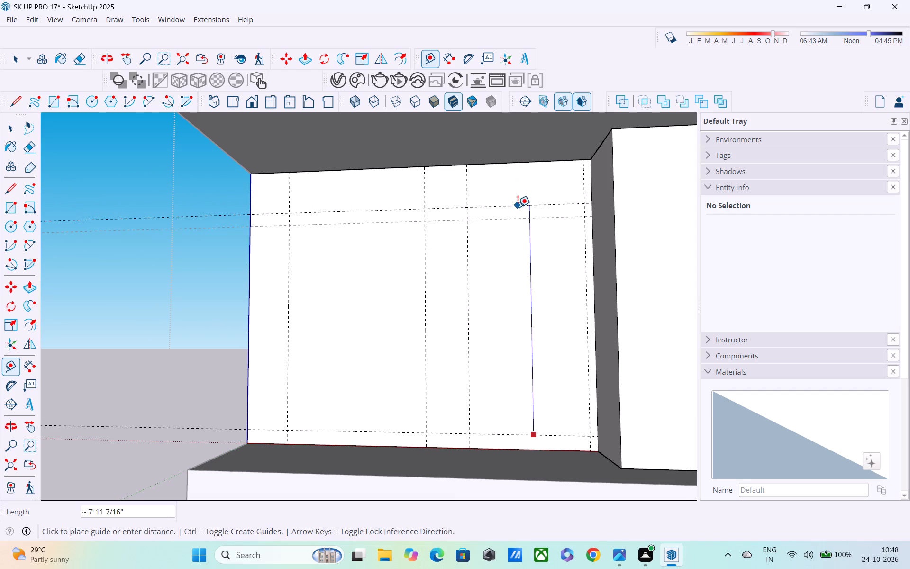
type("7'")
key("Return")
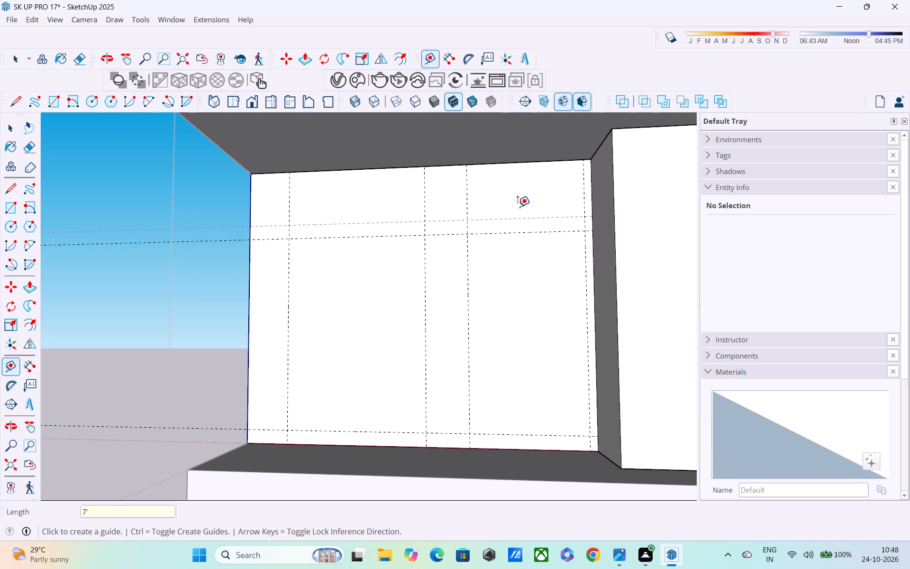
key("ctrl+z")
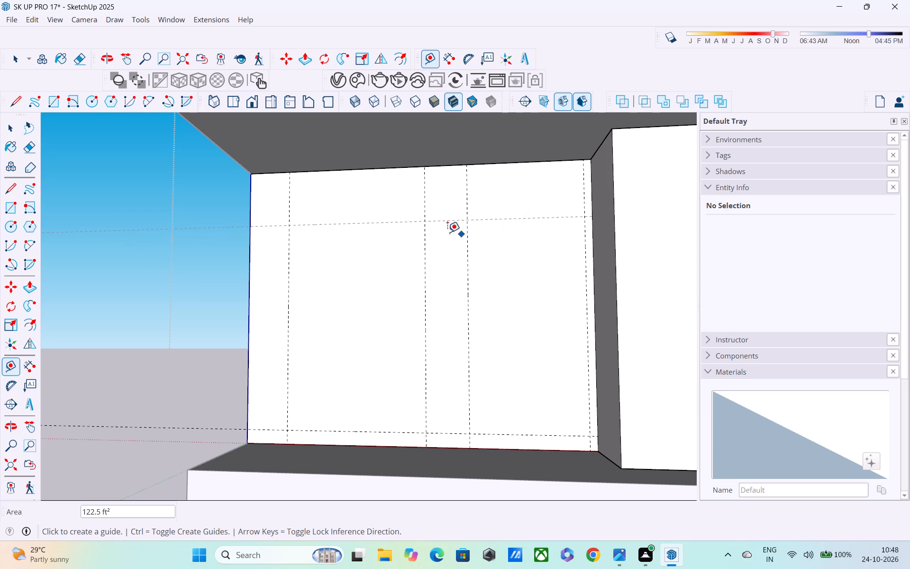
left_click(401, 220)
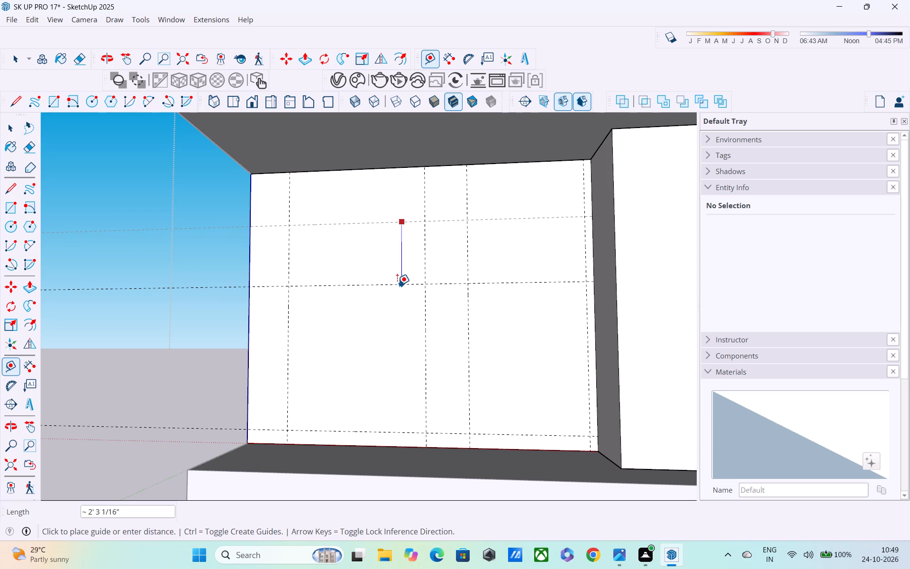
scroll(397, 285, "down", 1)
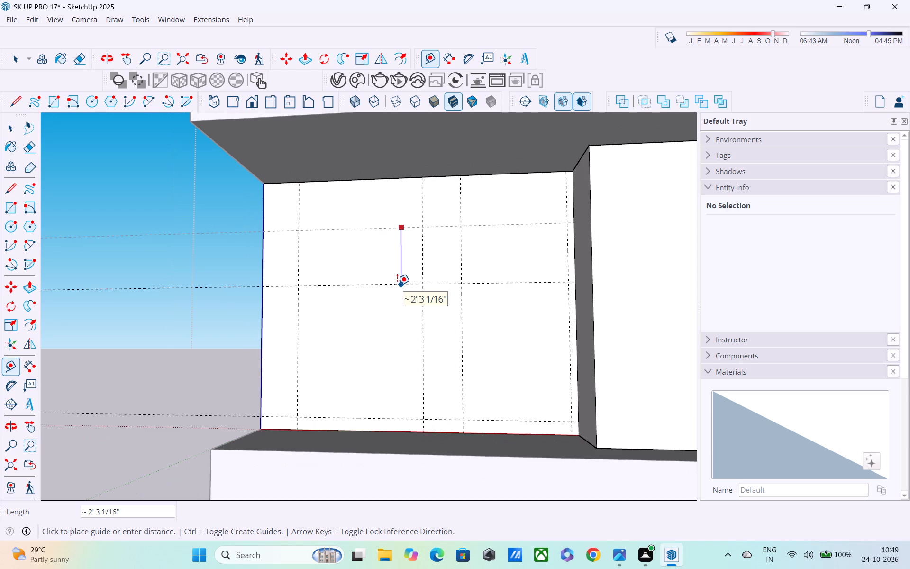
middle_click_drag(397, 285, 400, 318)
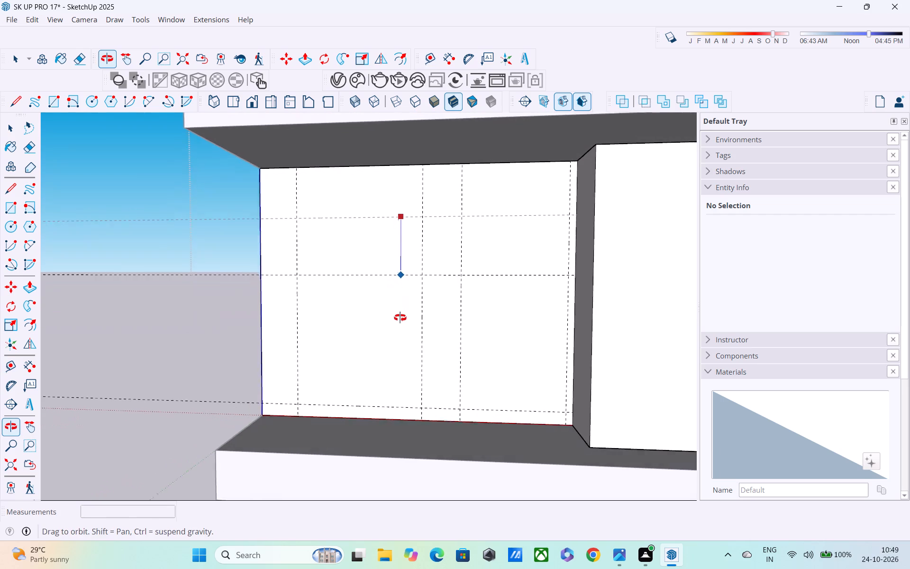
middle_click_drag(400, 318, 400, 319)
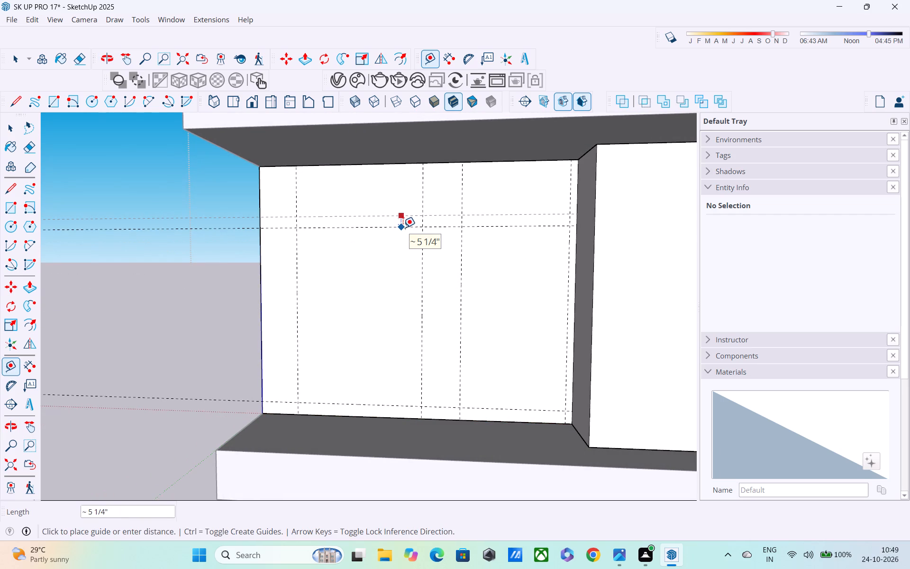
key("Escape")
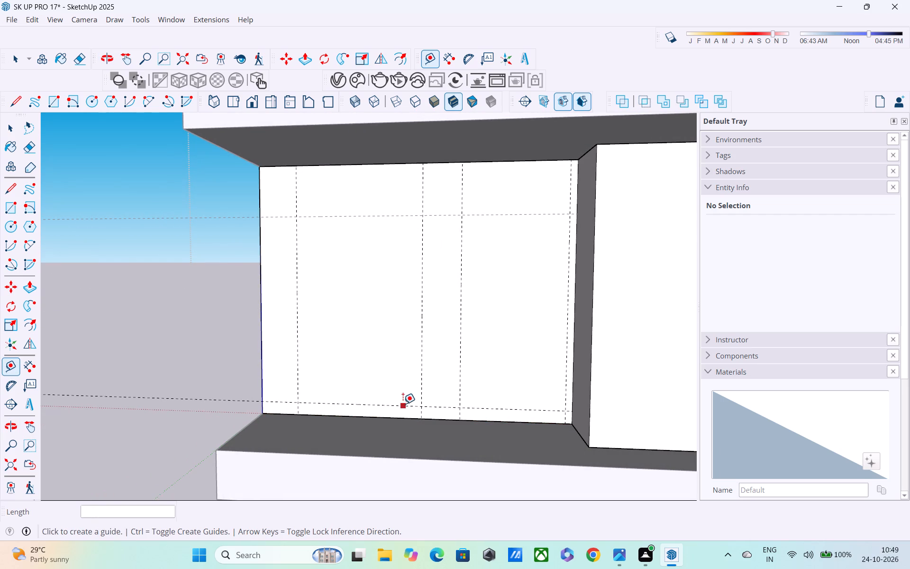
Place a horizontal guide 7' above the 6" guide on the recessed wall.
left_click(403, 404)
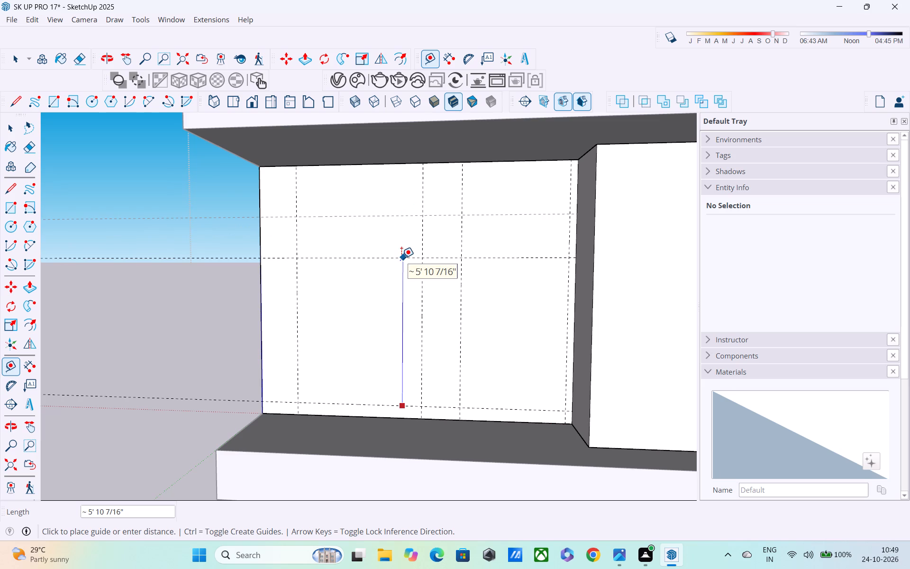
type("7'")
key("Return")
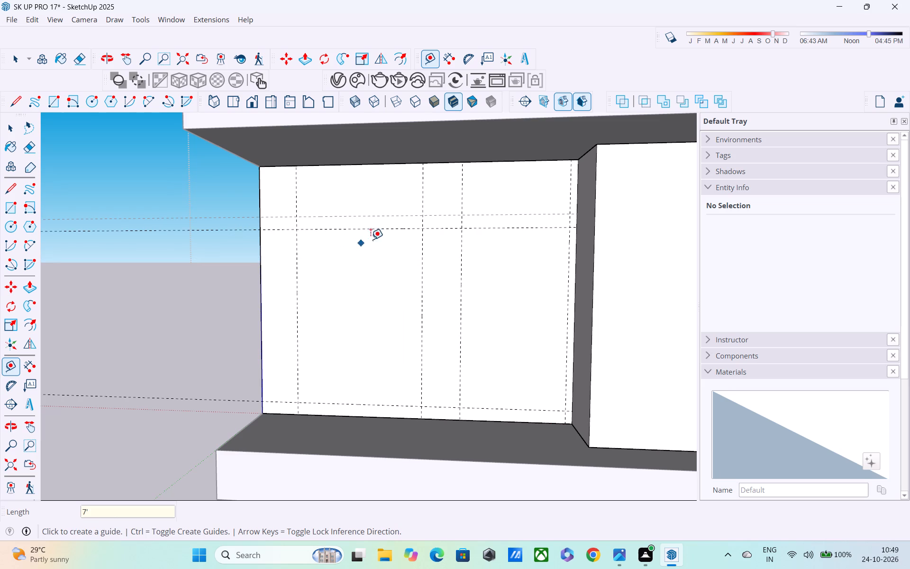
left_click(395, 230)
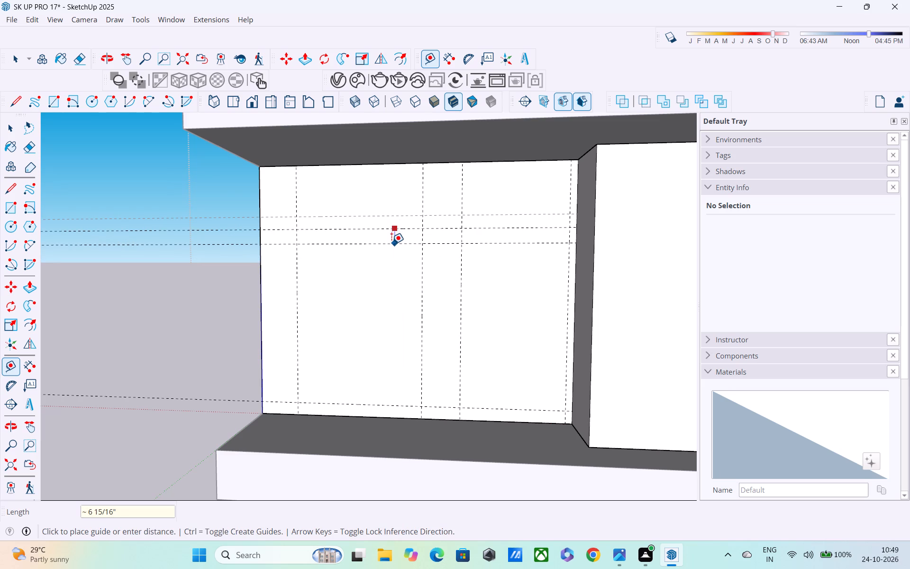
key("Escape")
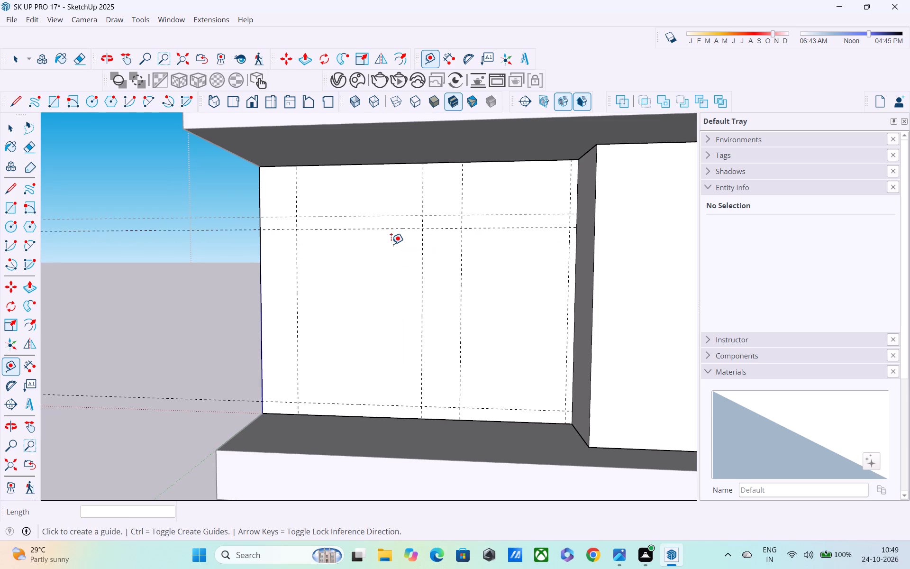
Leave the wall group and delete the old horizontal guide just above the 7' guide.
key("space")
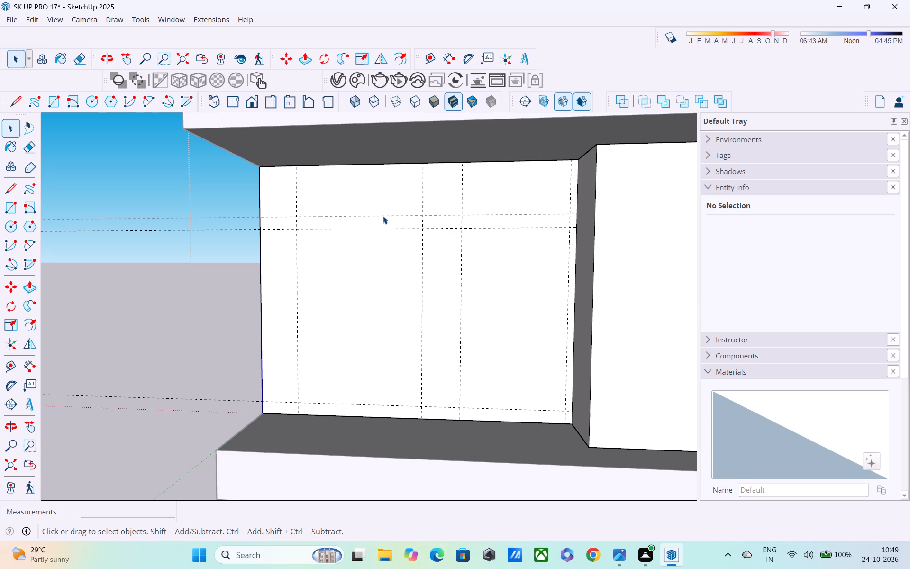
left_click(384, 216)
left_click(384, 216)
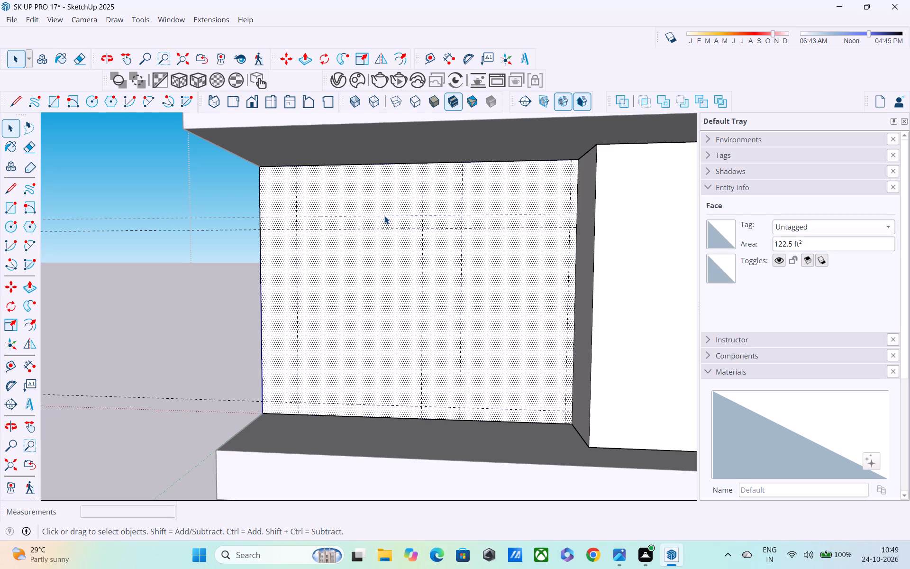
left_click(227, 199)
left_click(227, 216)
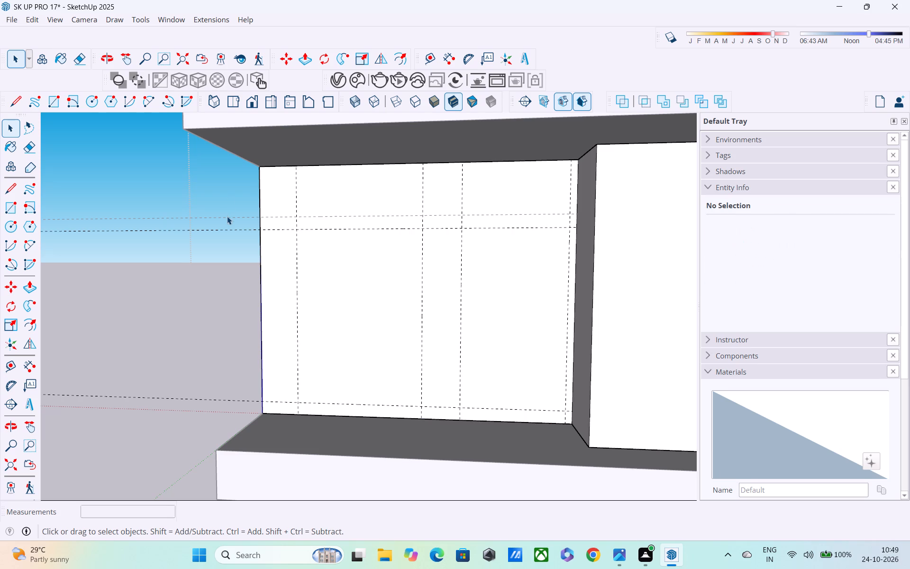
left_click(227, 216)
left_click(227, 216)
left_click(227, 219)
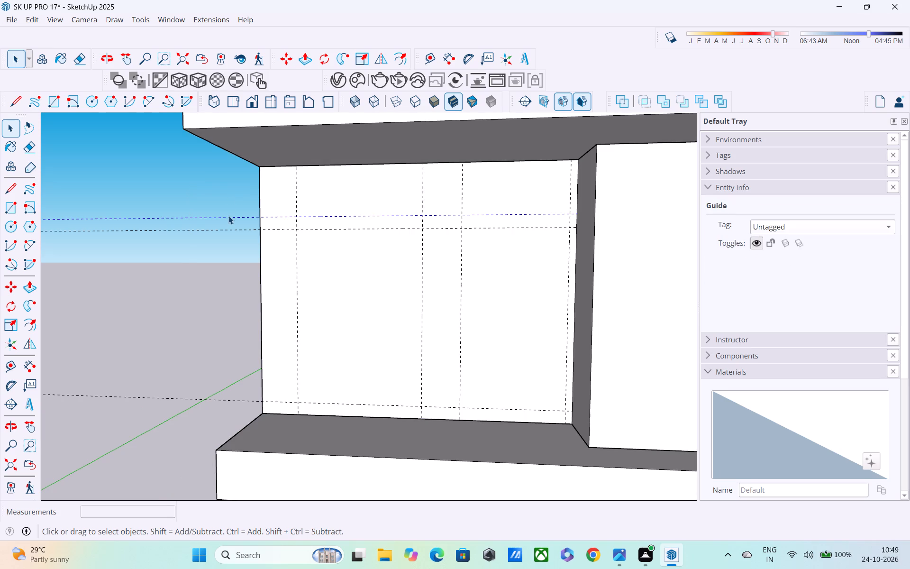
key("Delete")
Reopen the wall group and draw a 5' by 7' rectangle and one about 3' 10" by 6' 10" within the recessed wall's guides.
left_click(358, 309)
left_click(358, 314)
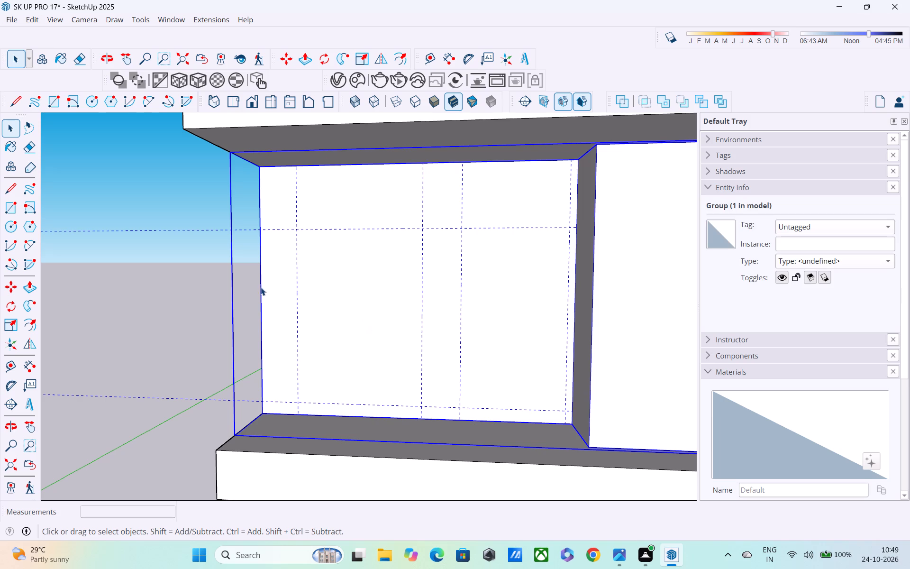
double_click(363, 291)
key("r")
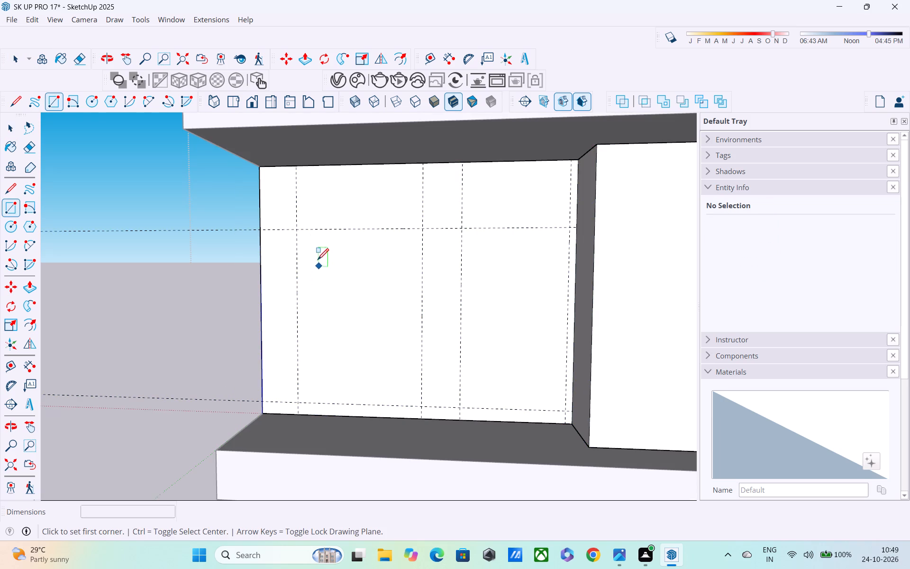
left_click(297, 232)
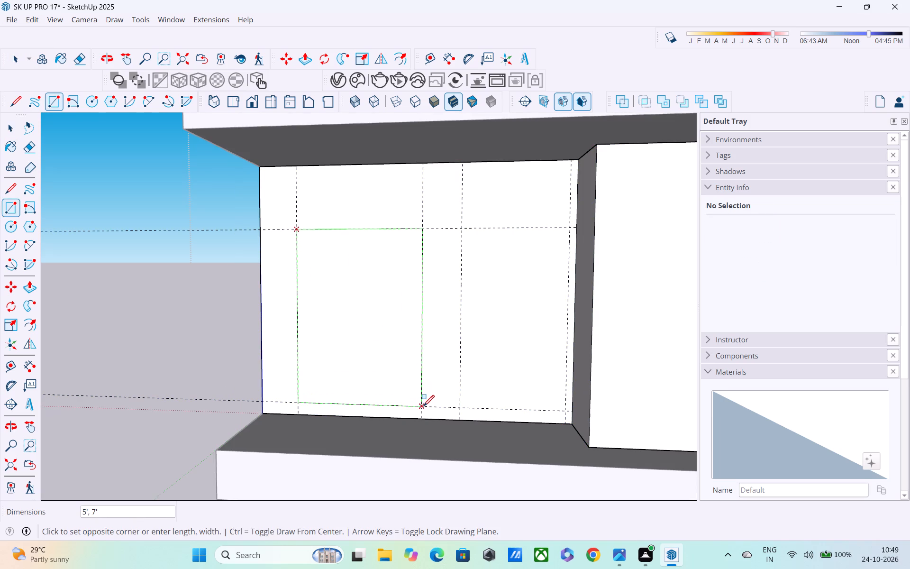
left_click(423, 407)
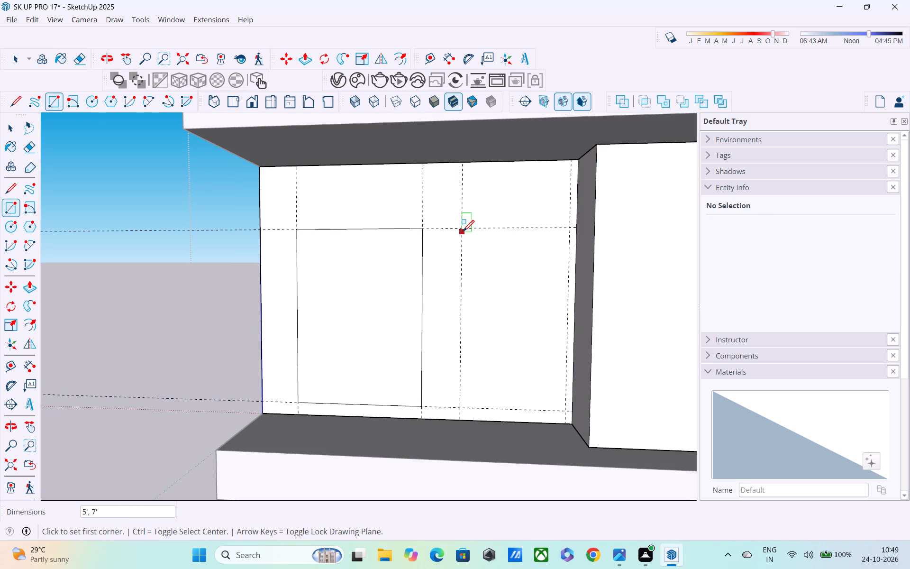
left_click(463, 232)
left_click(562, 413)
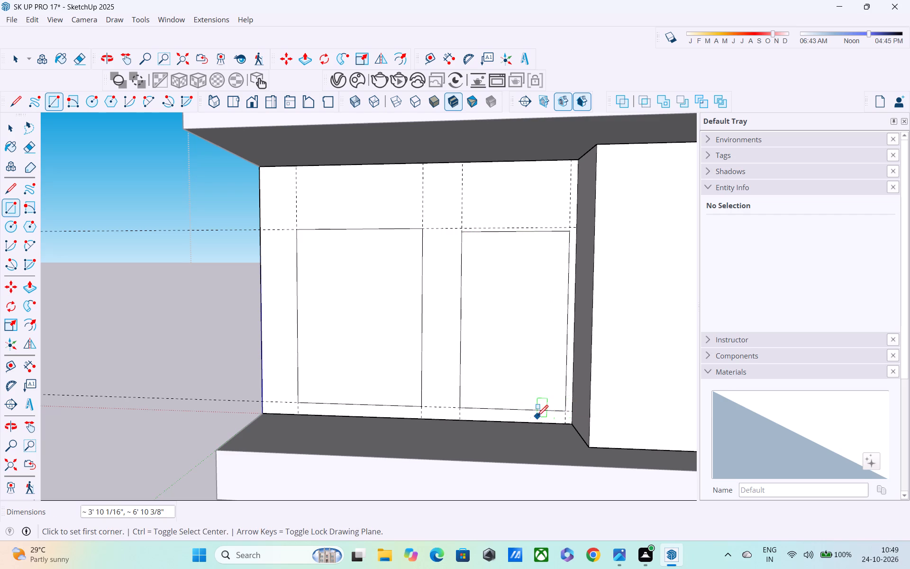
Draw a 1' 6" by 10' rectangle between the two opening rectangles, from the recessed wall's top edge to its bottom edge.
middle_click_drag(537, 417, 564, 414)
middle_click_drag(509, 350, 514, 280)
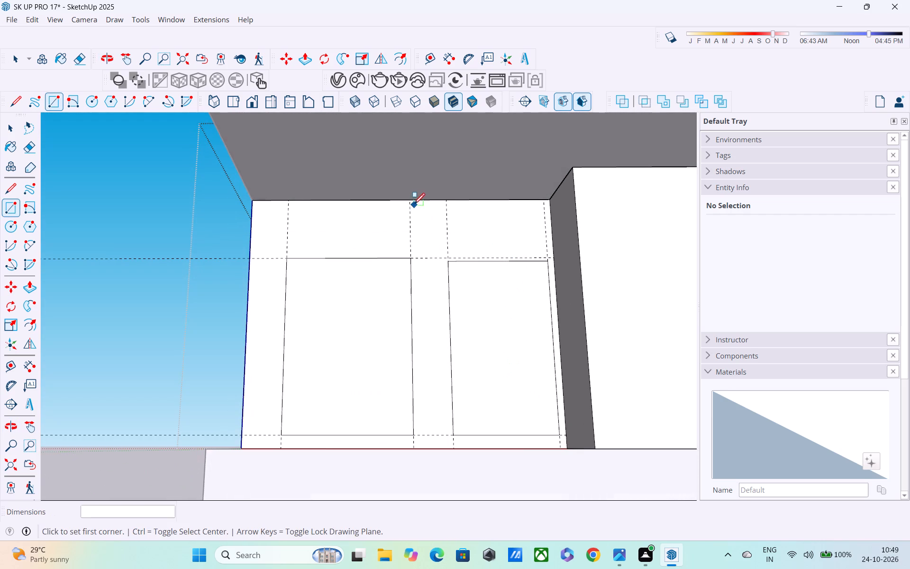
left_click(410, 203)
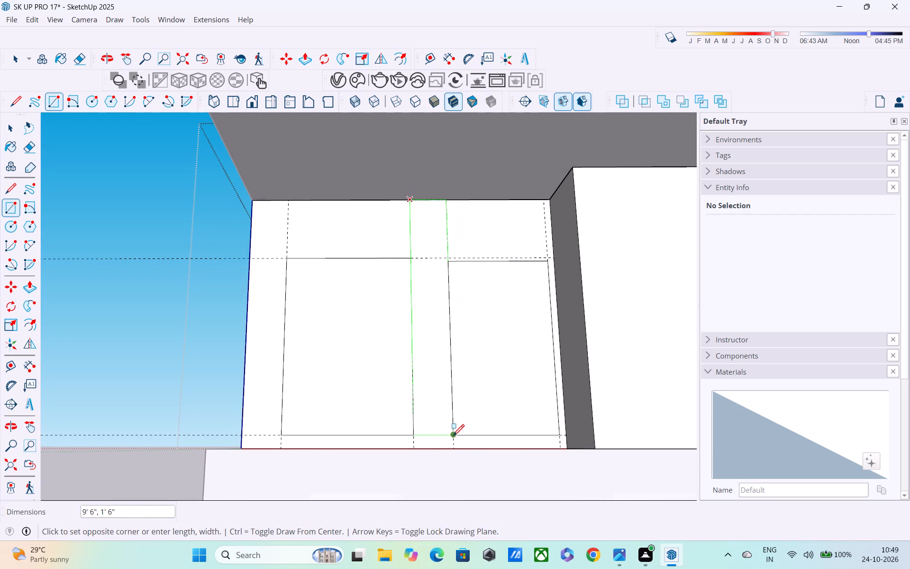
middle_click_drag(453, 436, 452, 344)
middle_click_drag(454, 346, 457, 465)
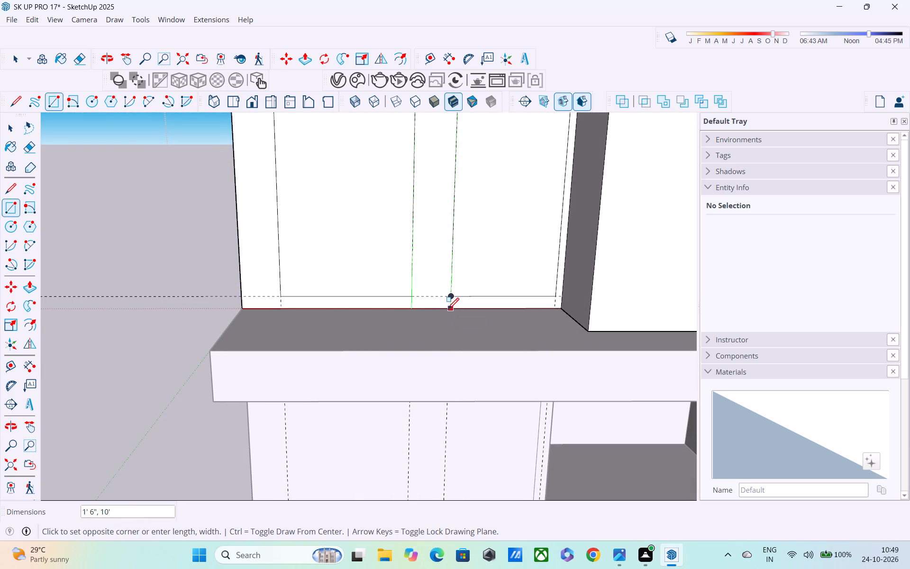
left_click(453, 308)
middle_click_drag(450, 314, 627, 447)
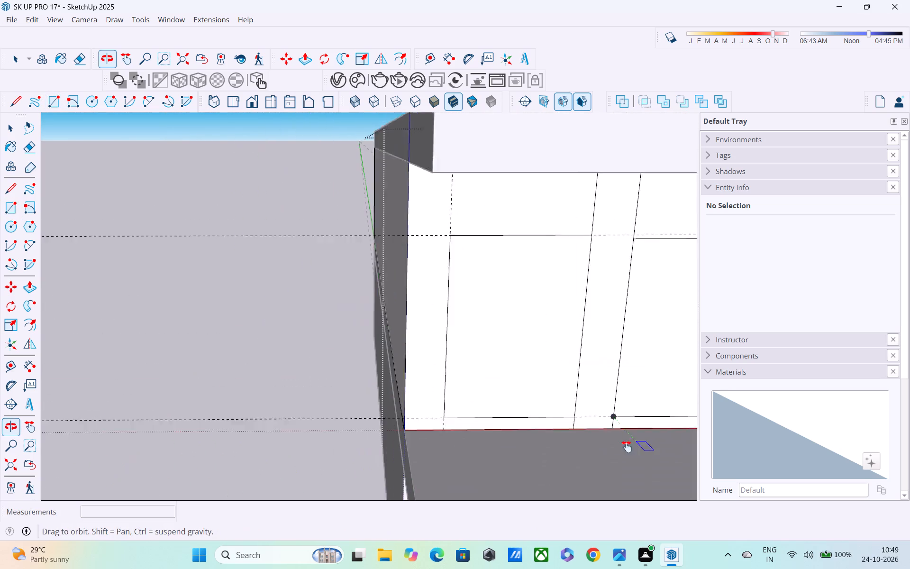
Draw a 10' tall strip rectangle from the recessed wall's outer top corner to its bottom edge at the nearest vertical guide.
middle_click_drag(627, 447, 629, 457)
middle_click_drag(456, 249, 409, 152)
scroll(428, 231, "up", 3)
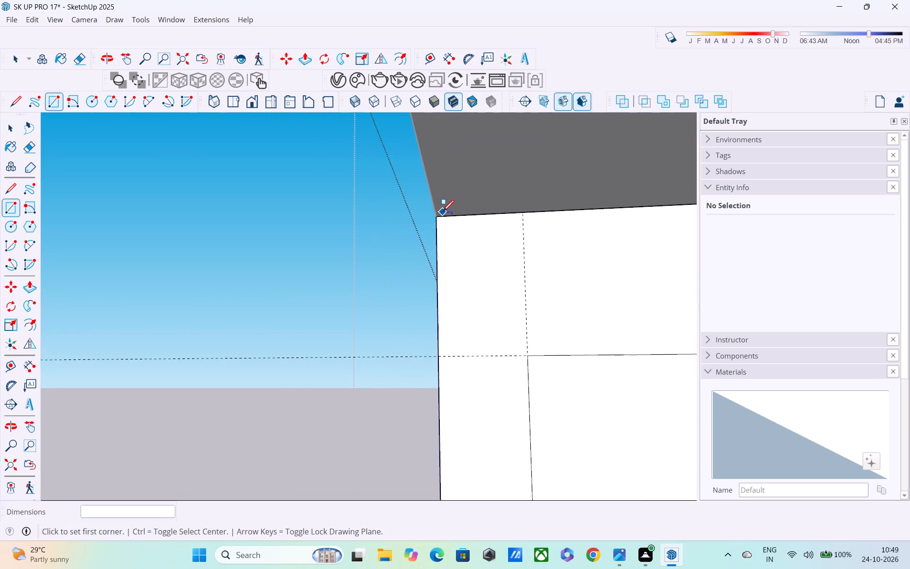
left_click(440, 216)
middle_click_drag(519, 306, 517, 166)
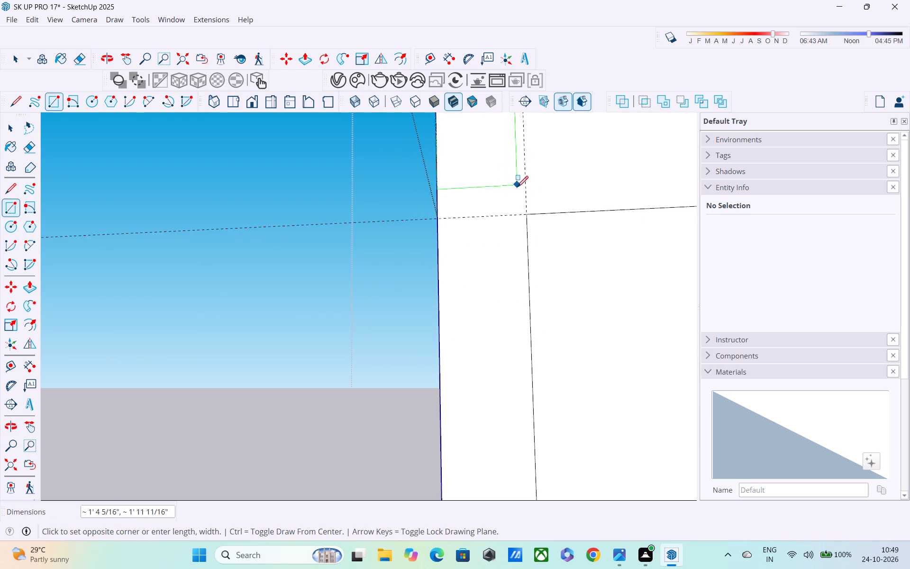
scroll(518, 193, "down", 4)
middle_click_drag(521, 280, 520, 123)
middle_click_drag(518, 221, 519, 344)
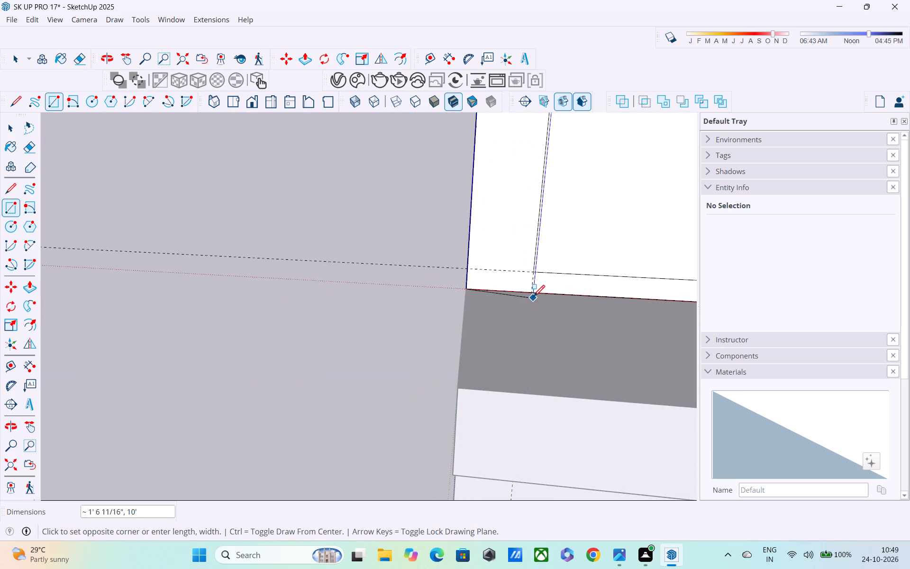
left_click(534, 292)
middle_click_drag(529, 301, 346, 263)
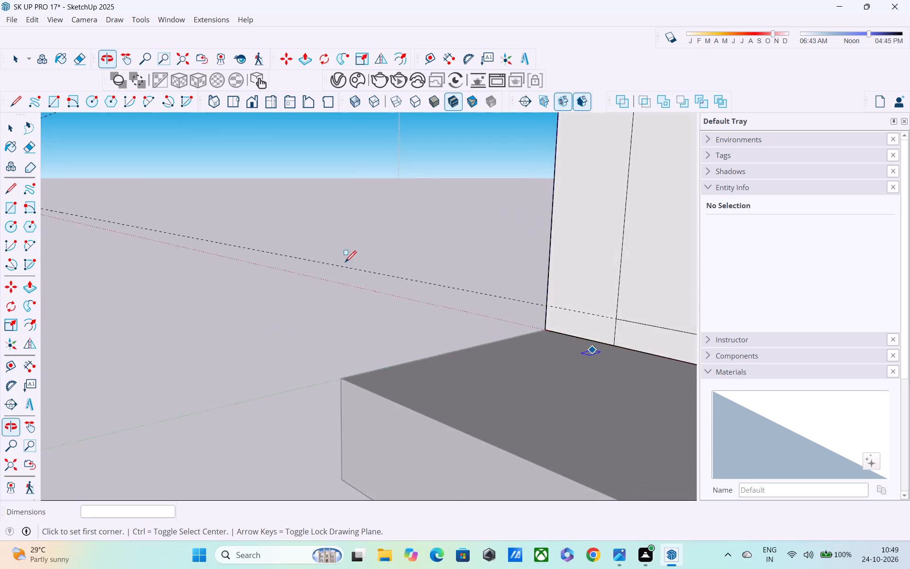
Delete the two horizontal guides crossing the recessed wall.
scroll(345, 263, "down", 5)
scroll(463, 299, "down", 4)
key("space")
middle_click_drag(404, 252, 555, 255)
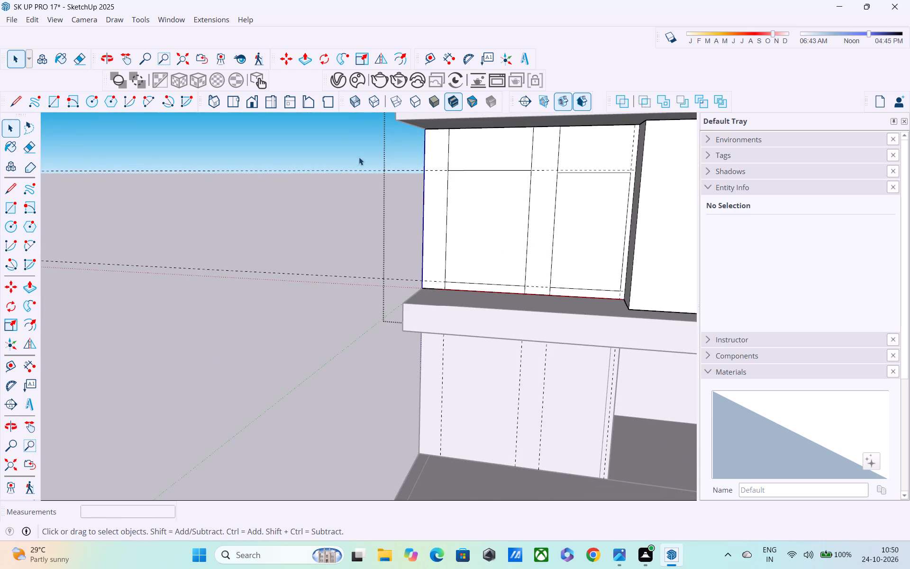
left_click_drag(340, 132, 225, 311)
key("Delete")
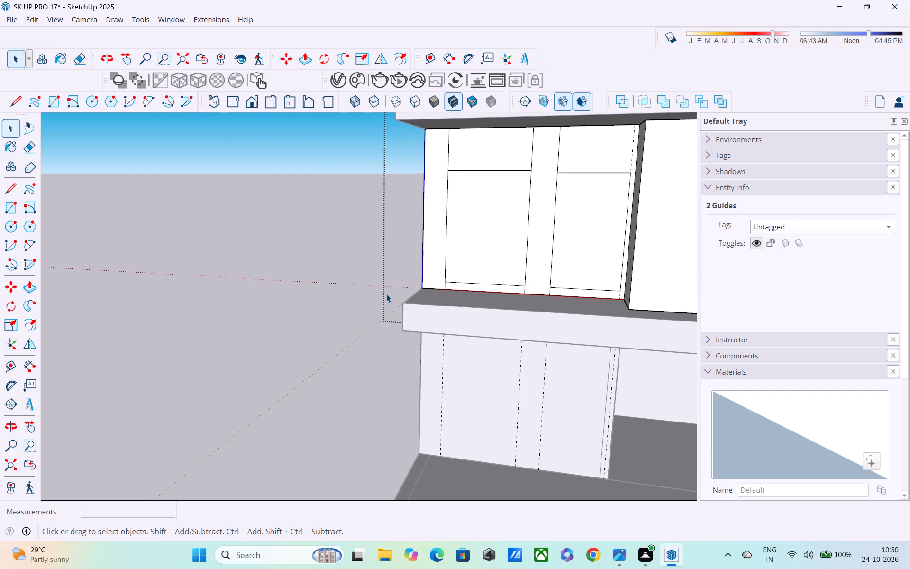
Delete the four vertical guides extending above the roof from the recessed wall.
scroll(393, 297, "down", 4)
scroll(433, 291, "down", 2)
middle_click_drag(434, 292, 442, 533, "shift")
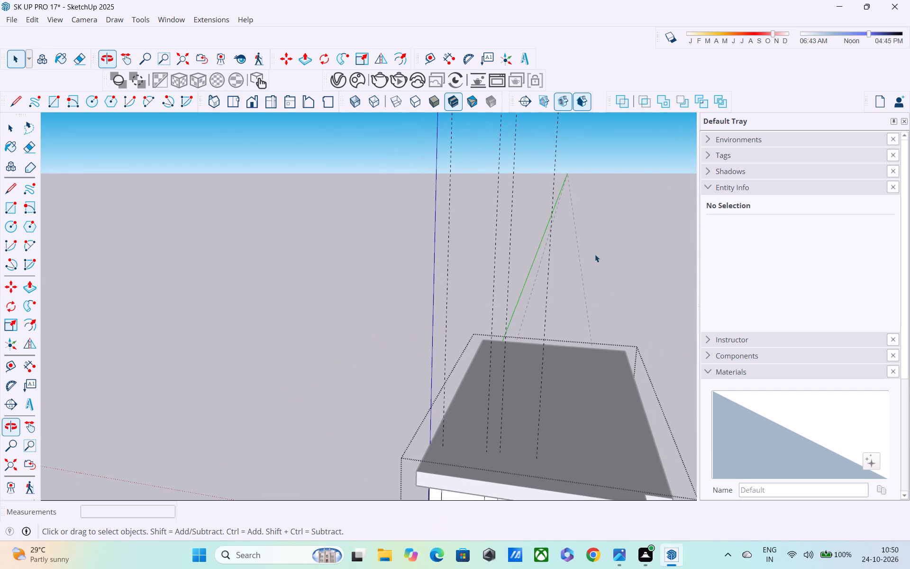
left_click_drag(586, 223, 336, 236)
key("Delete")
Offset the outlines of both opening rectangles on the recessed wall inward by 4" to form frames.
scroll(400, 331, "down", 1)
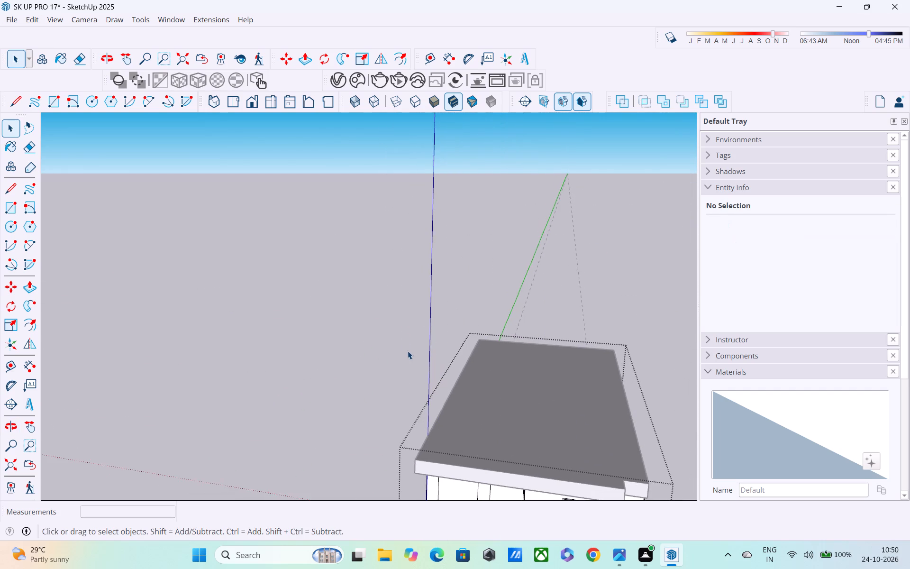
middle_click_drag(408, 351, 487, 188)
scroll(485, 220, "down", 2)
middle_click_drag(503, 291, 345, 337)
scroll(468, 300, "up", 4)
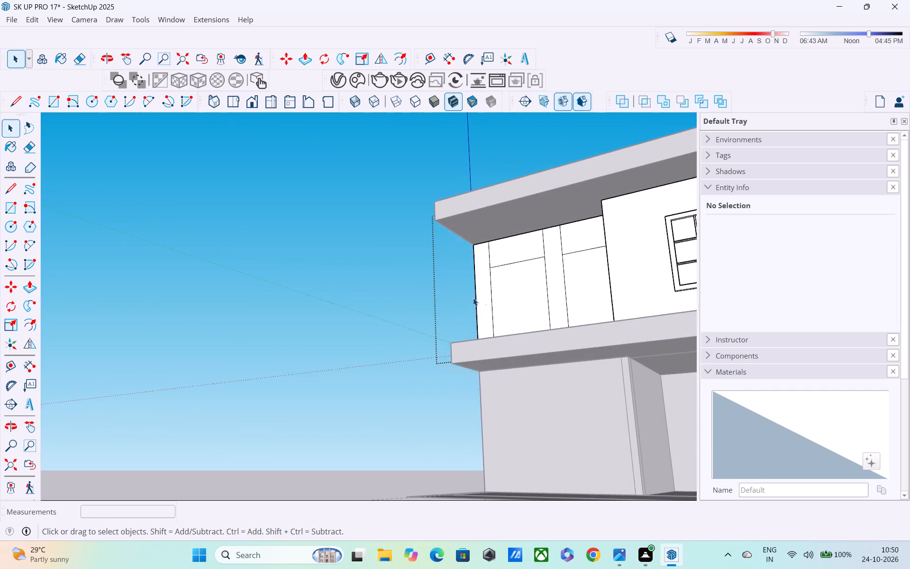
middle_click_drag(492, 306, 512, 360)
scroll(524, 333, "up", 3)
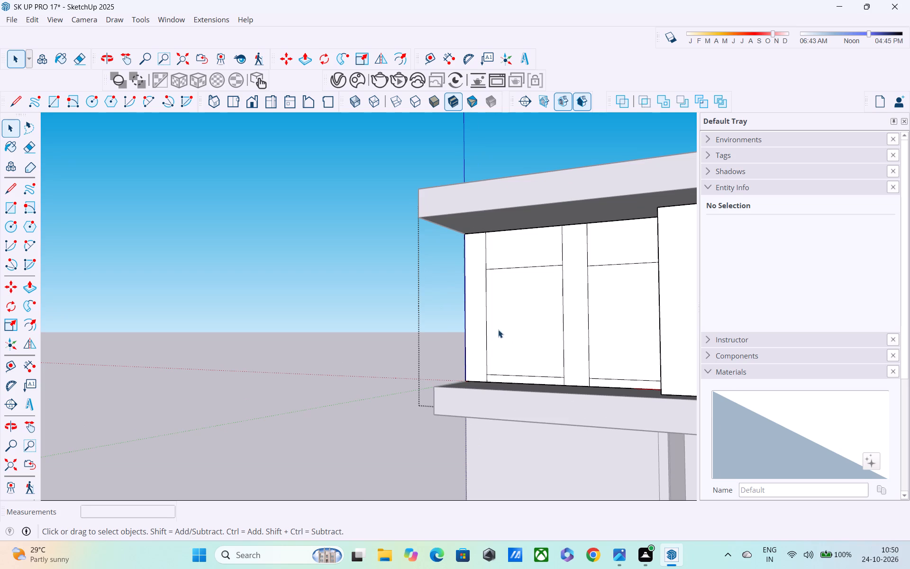
key("f")
left_click(492, 334)
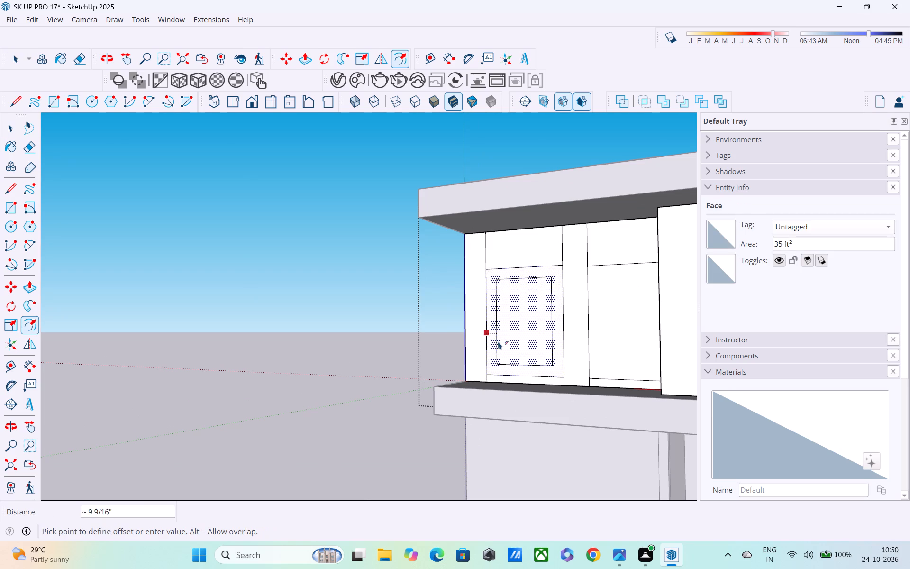
type("4\"")
key("Return")
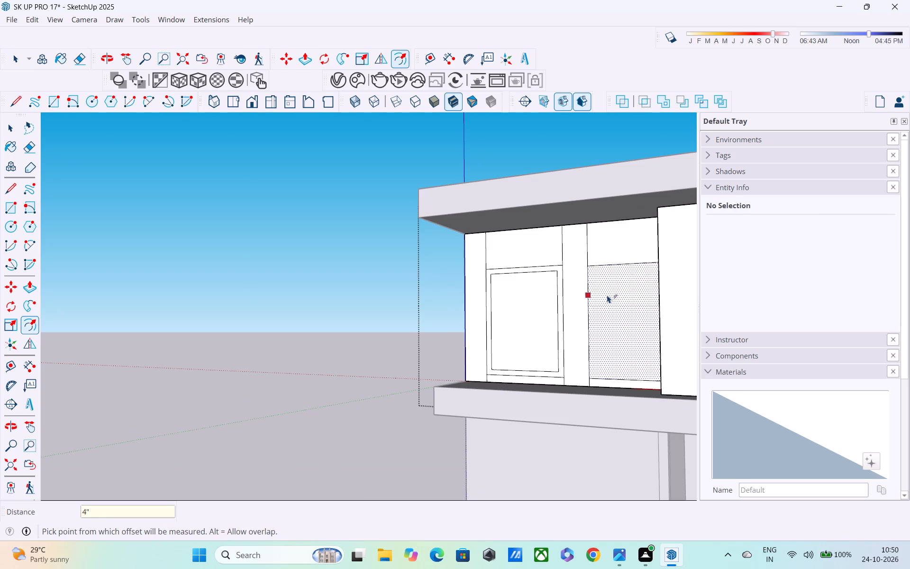
left_click(599, 315)
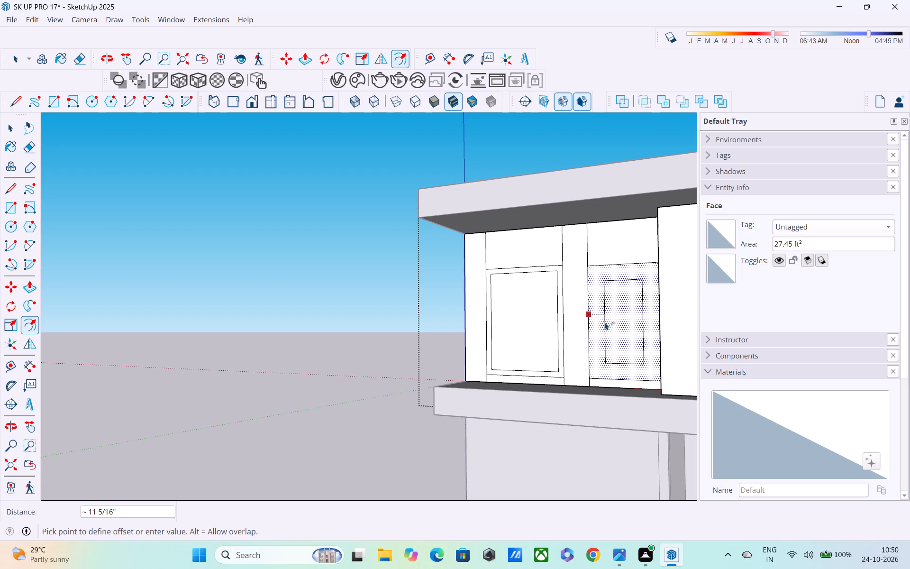
type("4\"")
key("Return")
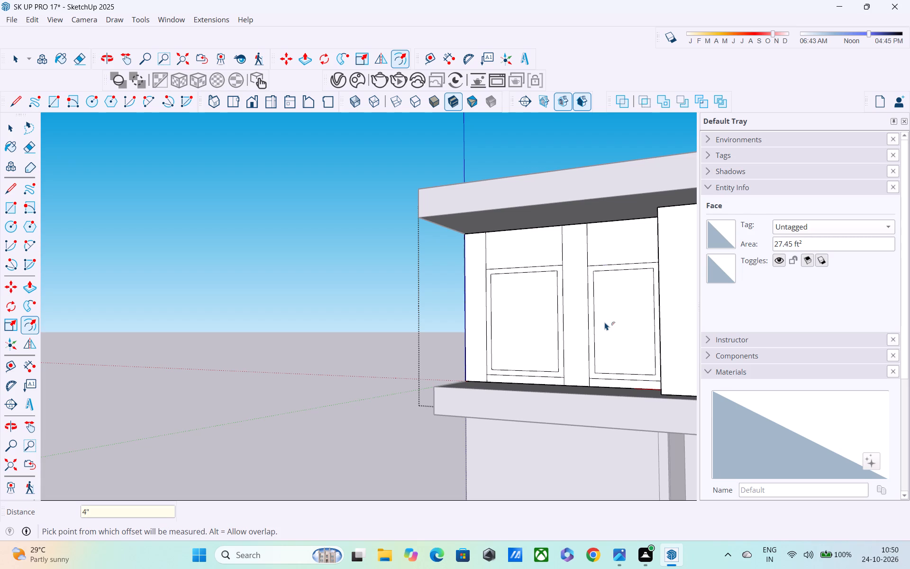
Place a horizontal guide 1.5' below the top edge of the narrower opening on the recessed wall.
key("space")
type("T")
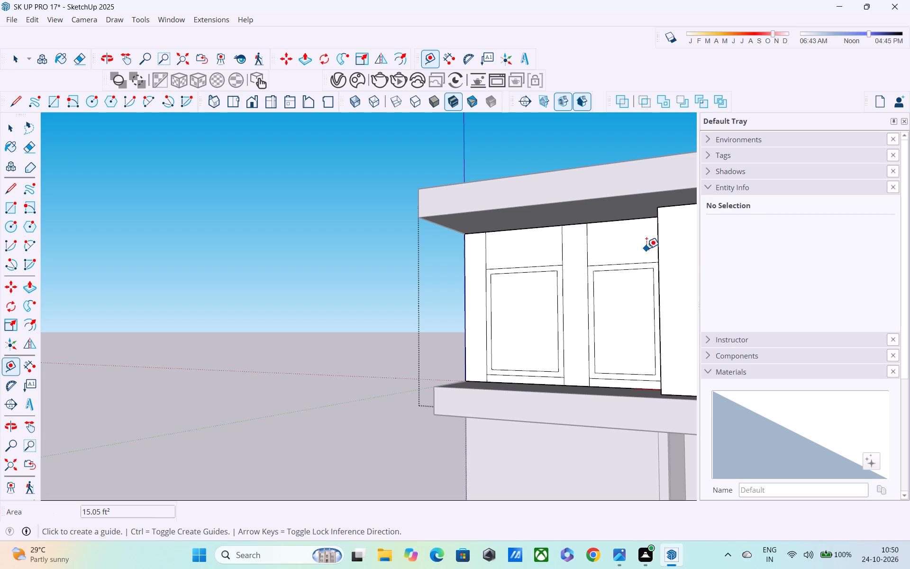
left_click_drag(636, 262, 636, 257)
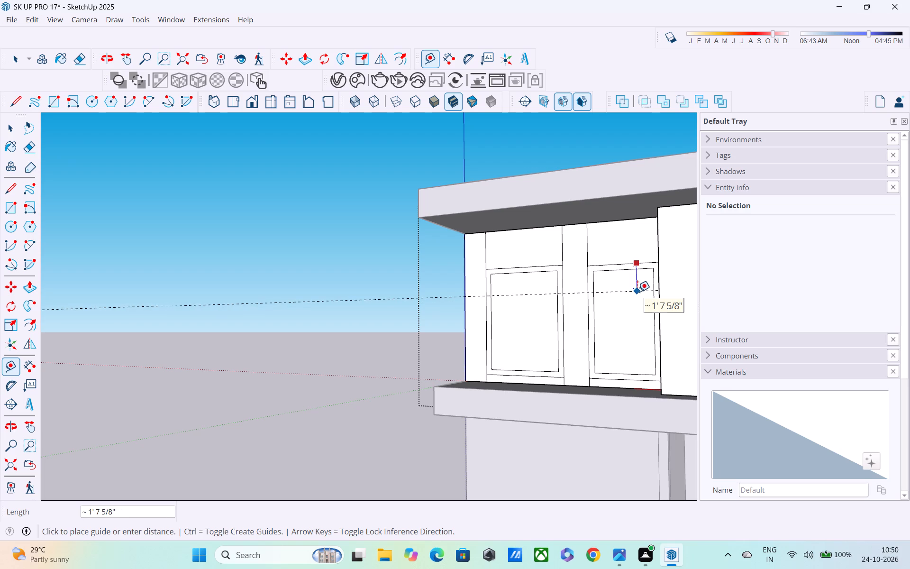
type("1.5'")
key("Return")
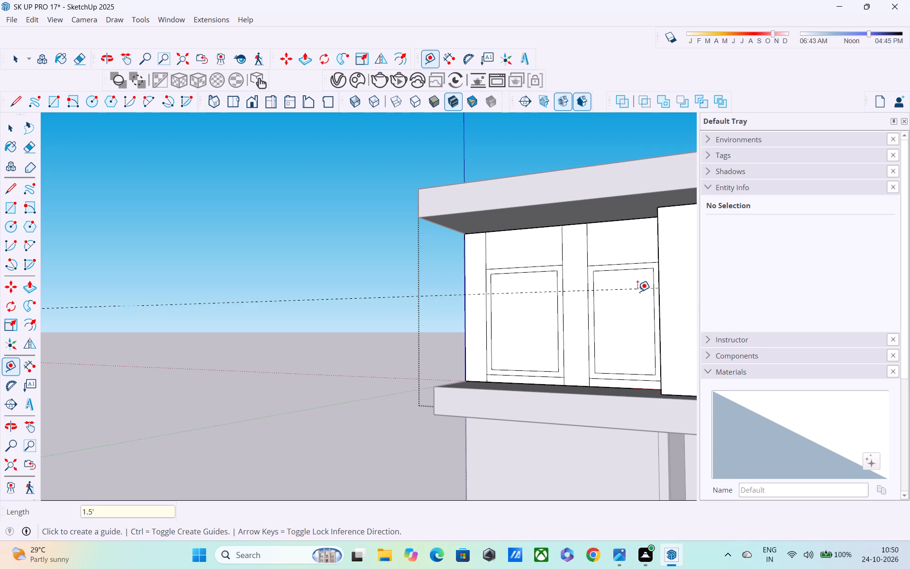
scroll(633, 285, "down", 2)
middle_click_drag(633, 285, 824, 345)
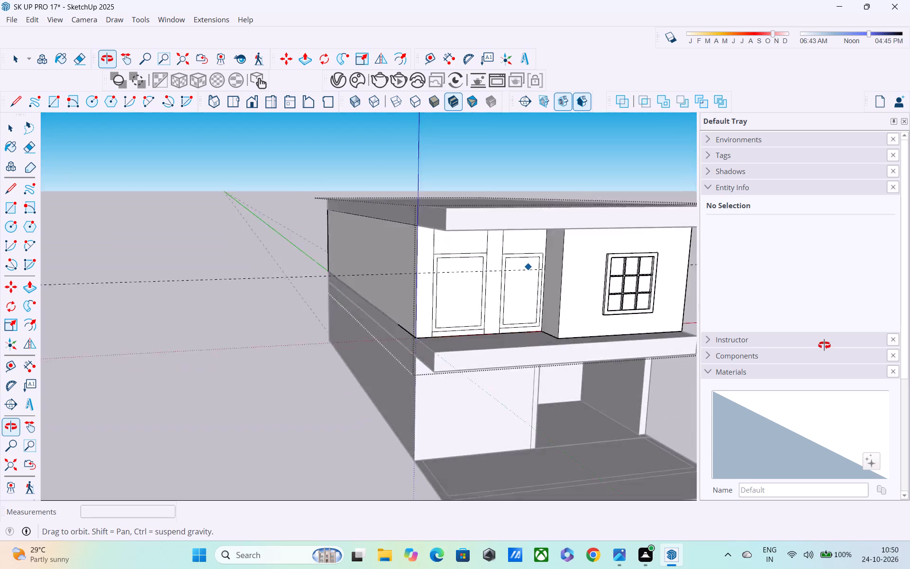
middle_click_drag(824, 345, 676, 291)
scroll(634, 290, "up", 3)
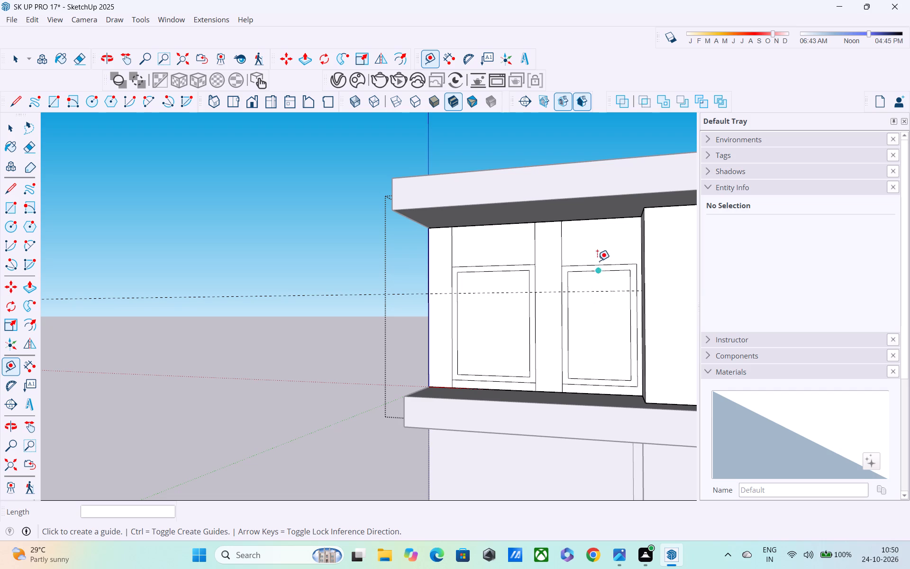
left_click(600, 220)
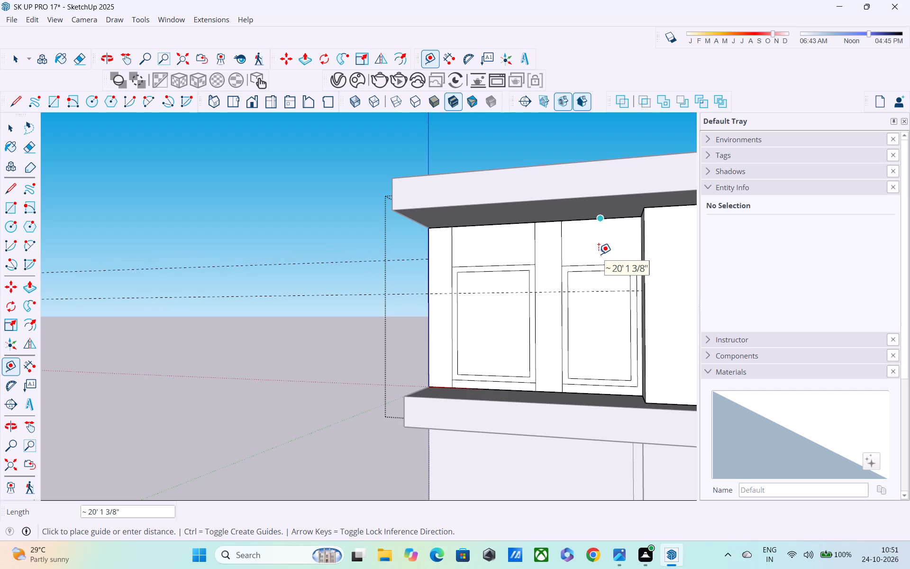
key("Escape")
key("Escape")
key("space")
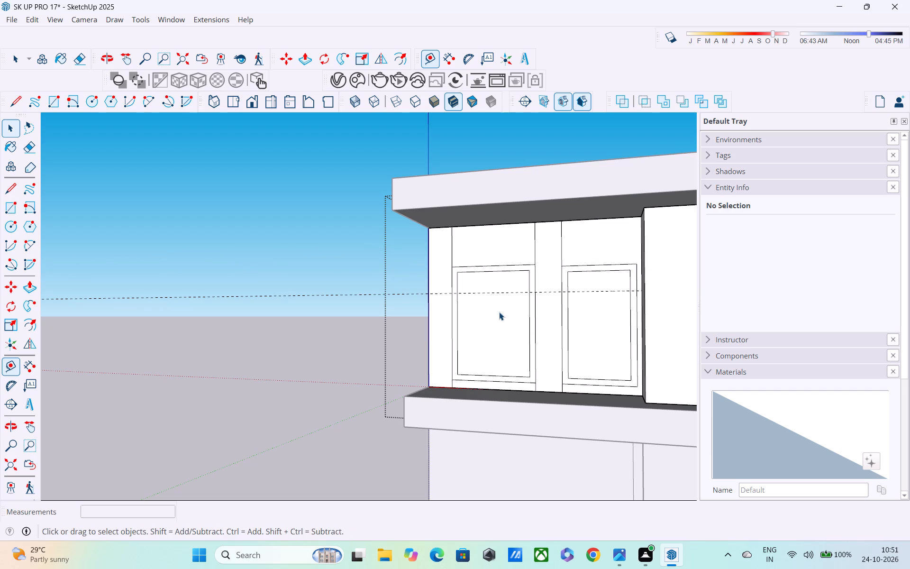
Delete the horizontal guide crossing both framed openings on the recessed wall.
left_click(498, 293)
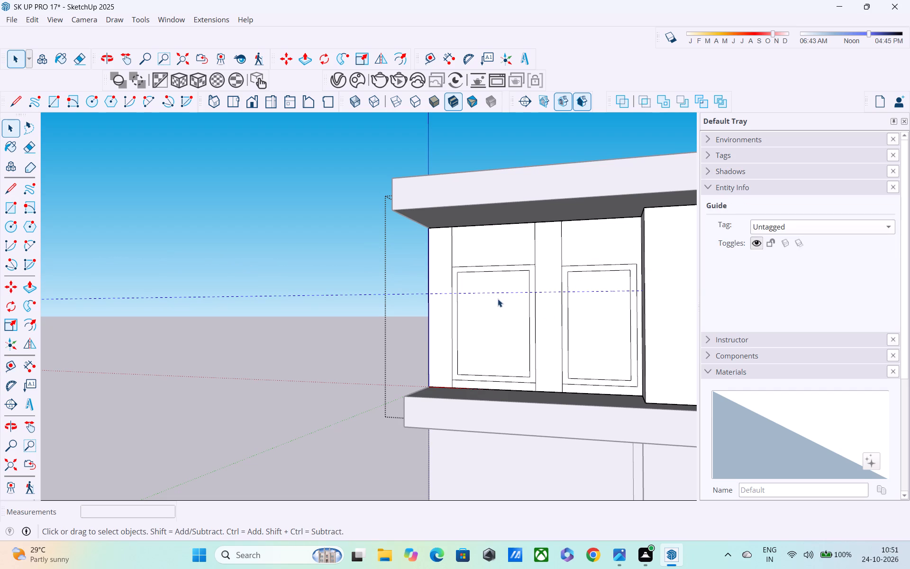
key("Delete")
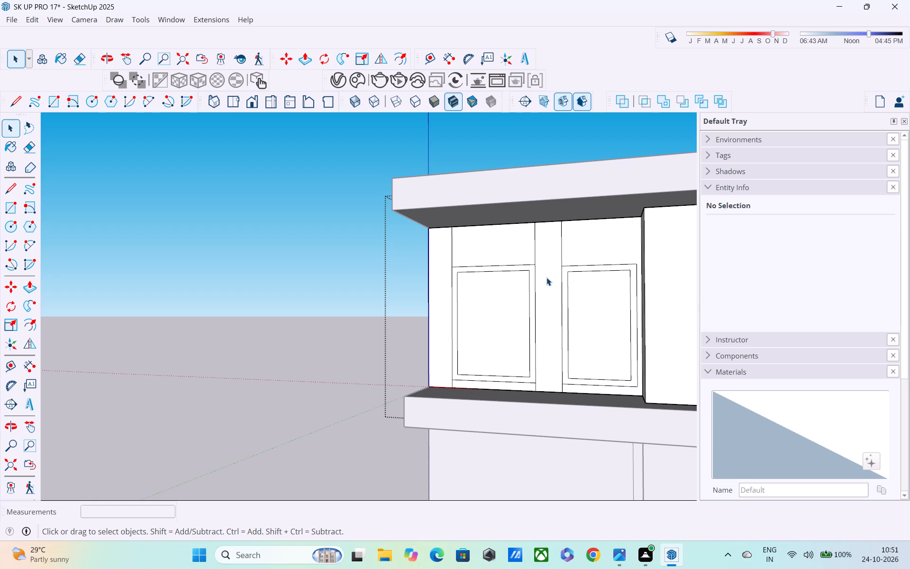
Place a horizontal guide 2' below the top edge of the recessed wall, where it meets the roof soffit.
key("t")
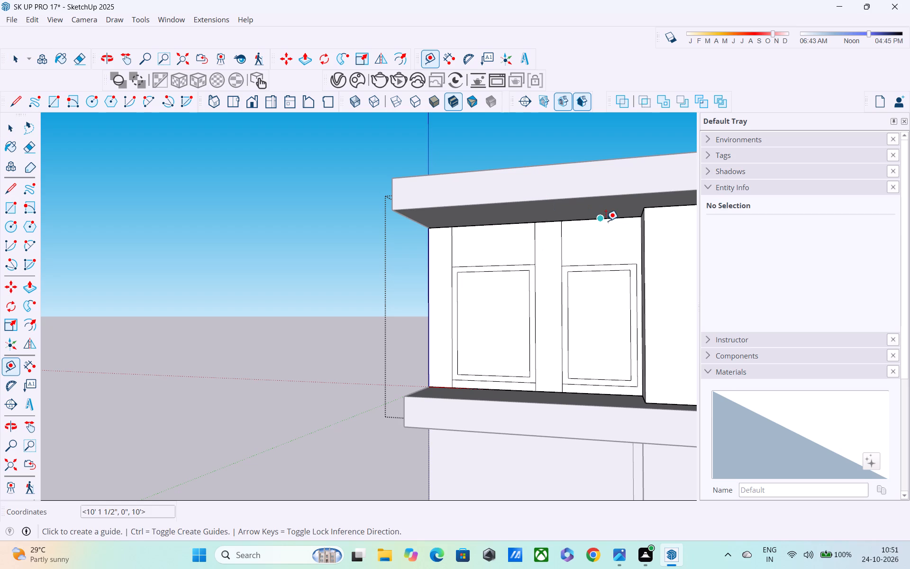
left_click(606, 218)
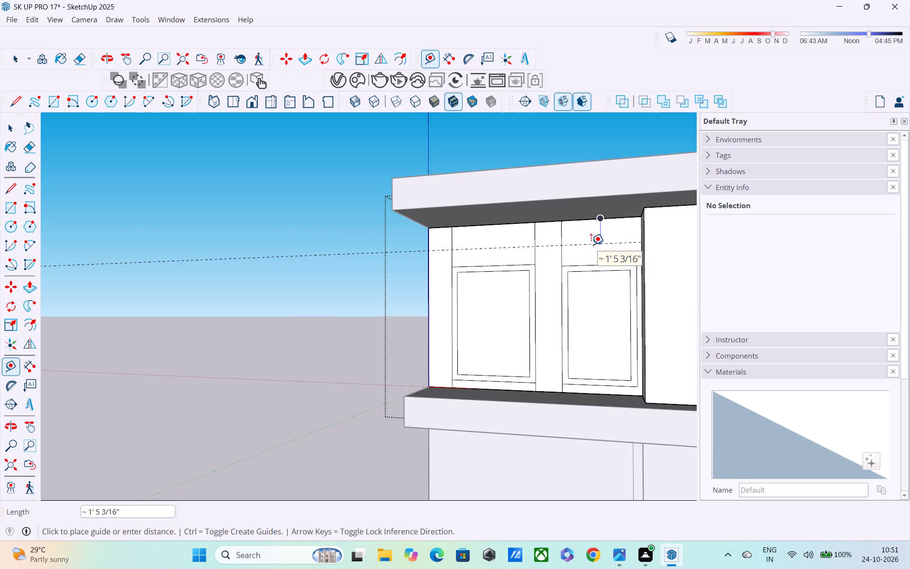
type("2'")
key("Return")
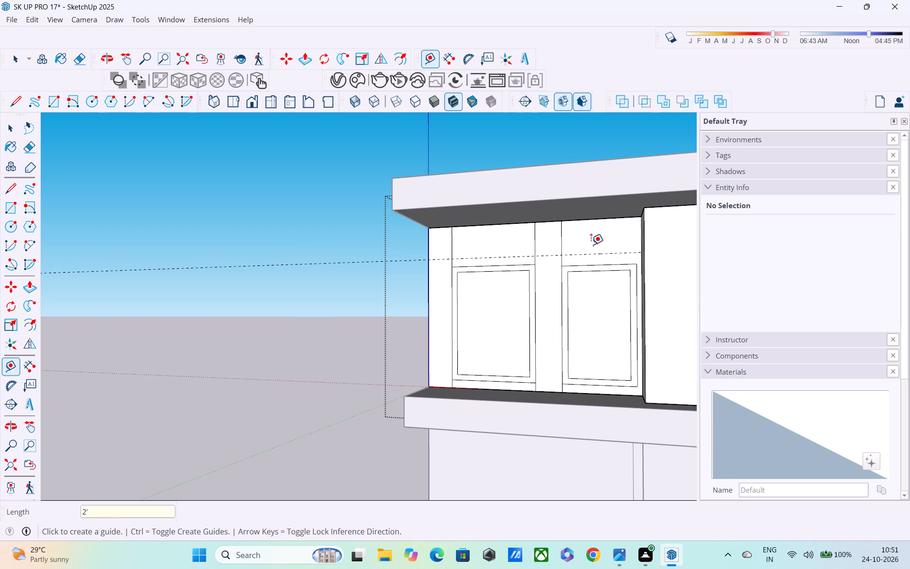
Draw lines extending the narrower opening's outer outline about 7 5/8" up to the horizontal guide, with a new top edge along the guide.
scroll(591, 245, "up", 3)
middle_click_drag(589, 270, 555, 248)
scroll(555, 280, "up", 4)
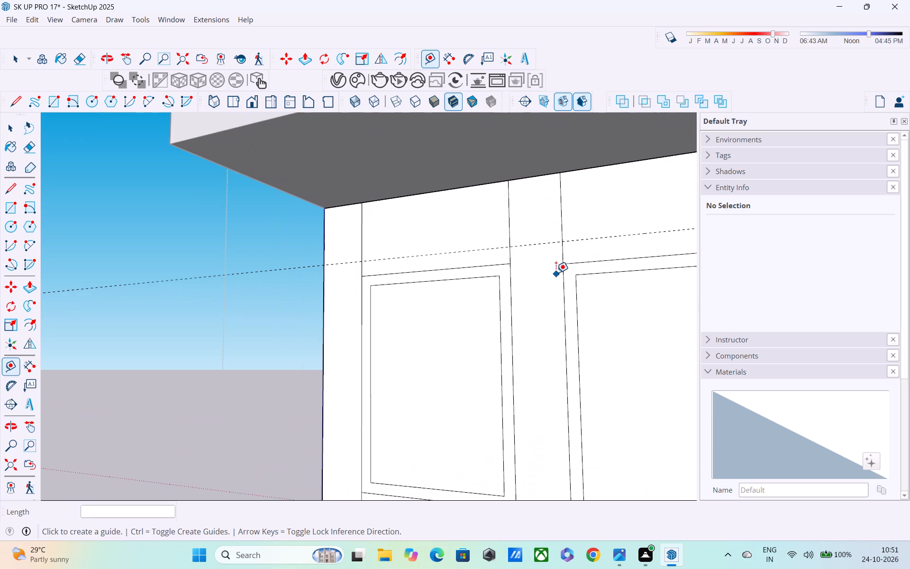
key("l")
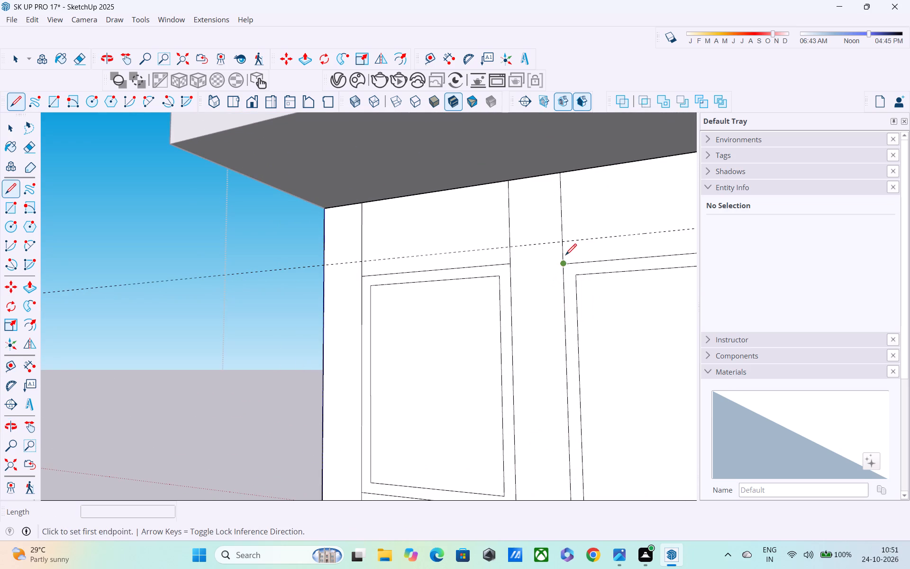
left_click(561, 267)
left_click(562, 239)
middle_click_drag(631, 239, 372, 239, "shift")
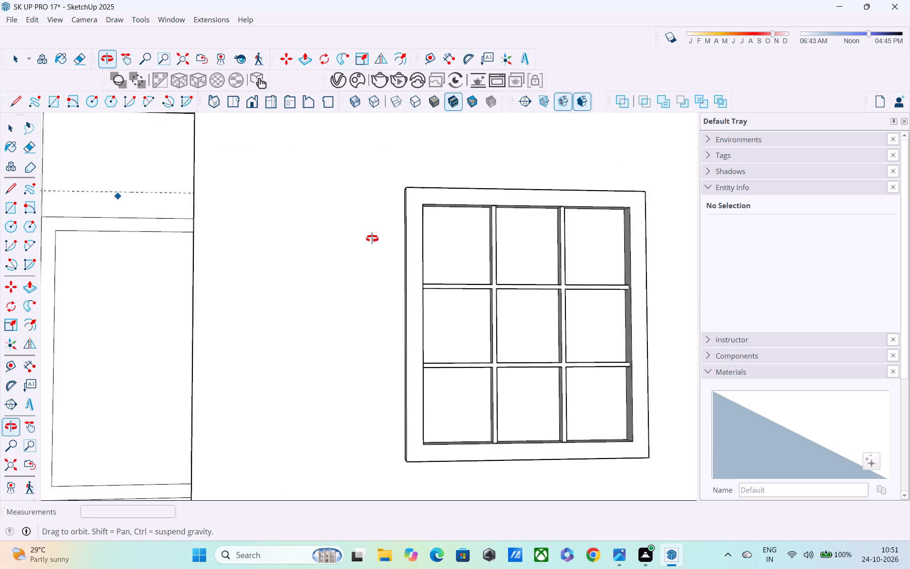
middle_click_drag(372, 239, 542, 238, "shift")
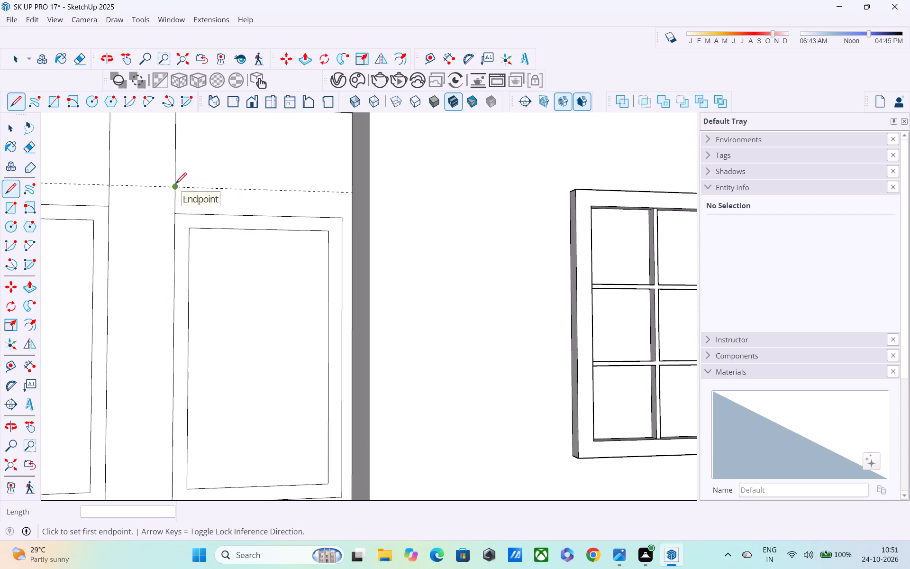
left_click(175, 185)
middle_click_drag(293, 189, 348, 196)
scroll(348, 196, "up", 3)
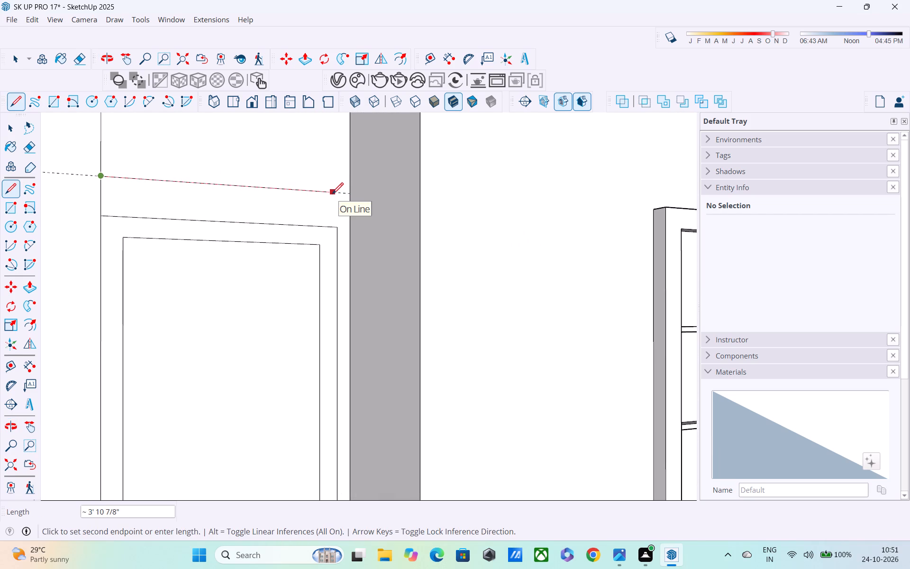
left_click(333, 194)
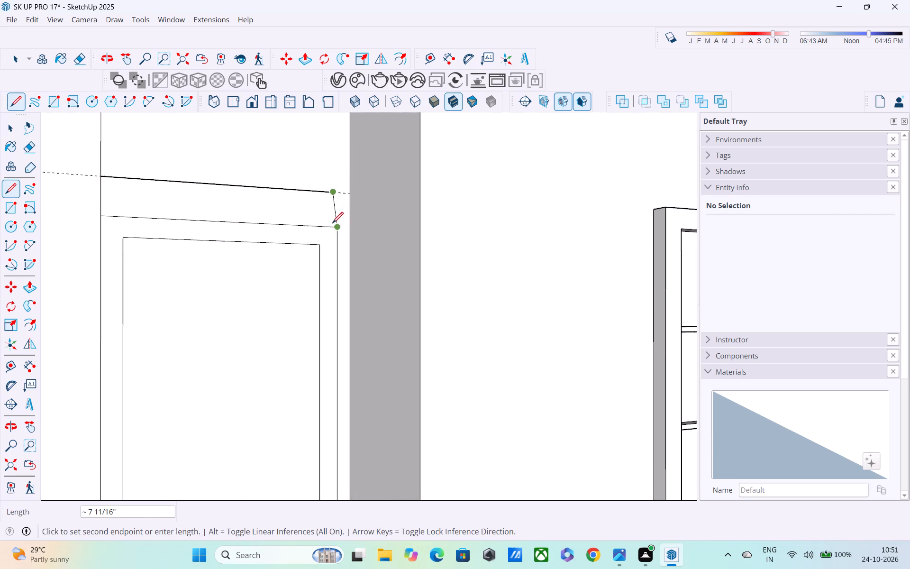
key("ctrl+z")
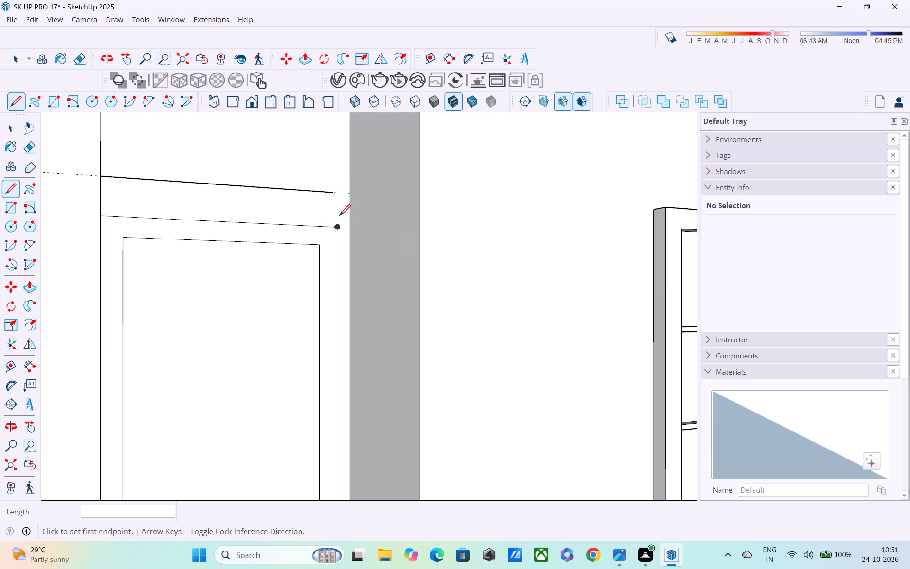
scroll(334, 193, "up", 7)
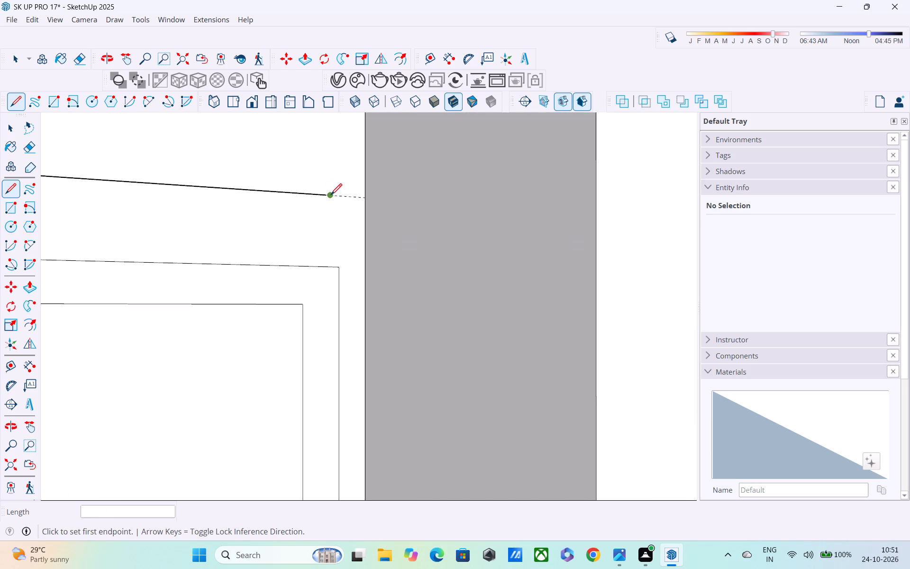
left_click(332, 196)
left_click(342, 198)
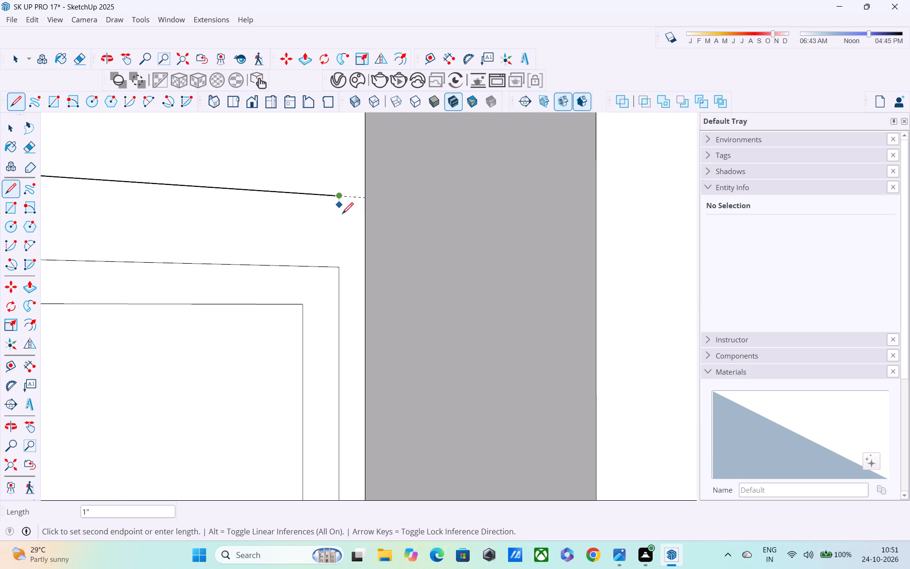
left_click(341, 265)
Delete the old inner and outer top edges of the narrower opening's frame.
scroll(342, 266, "up", 1)
scroll(342, 266, "down", 4)
middle_click_drag(345, 266, 593, 244, "shift")
scroll(480, 240, "down", 5)
middle_click_drag(456, 244, 358, 240)
key("space")
scroll(386, 244, "up", 3)
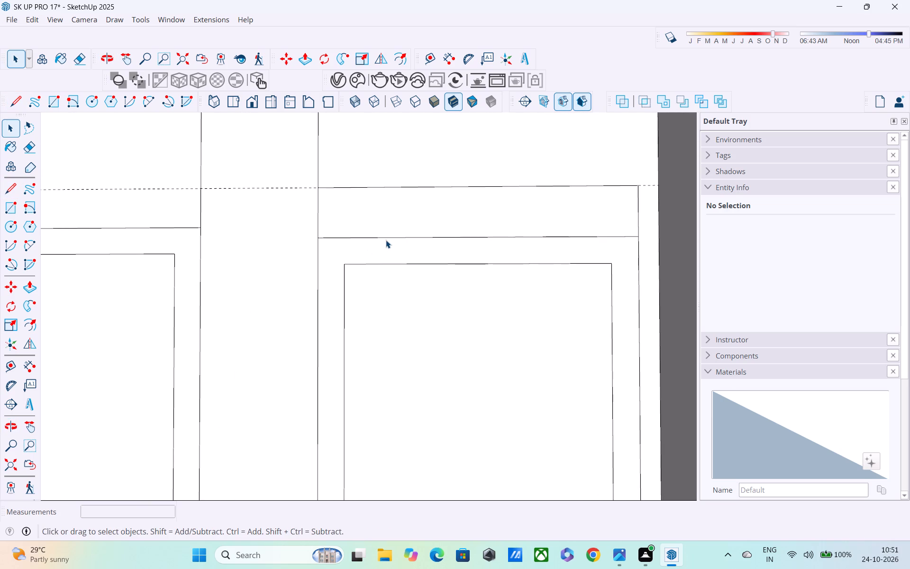
left_click(387, 265)
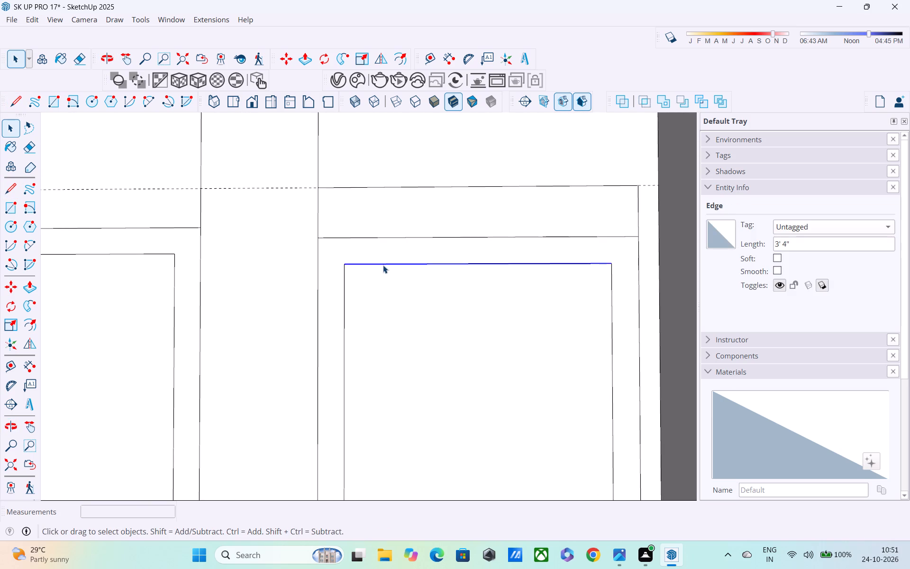
key("Delete")
left_click(378, 237)
key("Delete")
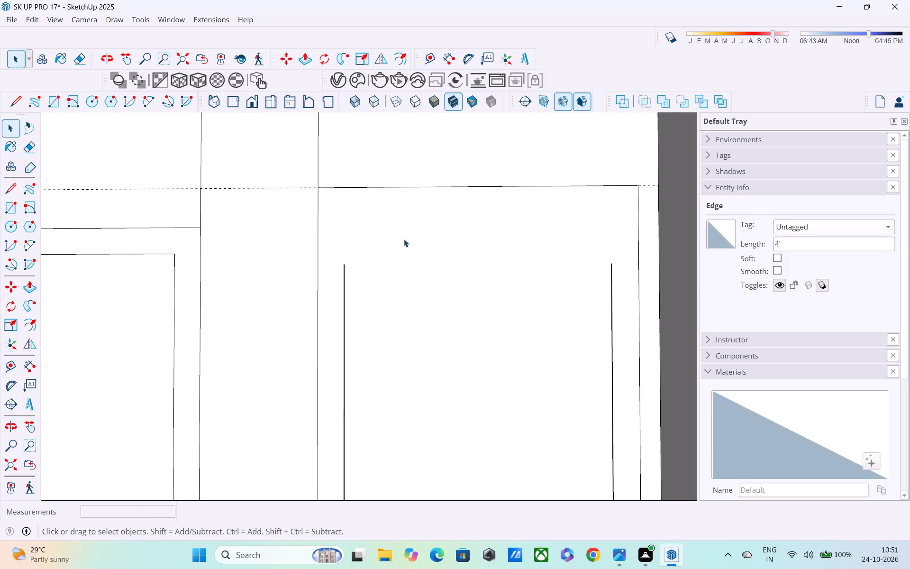
Extend both inner vertical frame edges of the narrower opening about 11 5/8" up to the new top edge.
middle_click_drag(411, 266, 409, 246)
scroll(408, 245, "down", 4)
key("l")
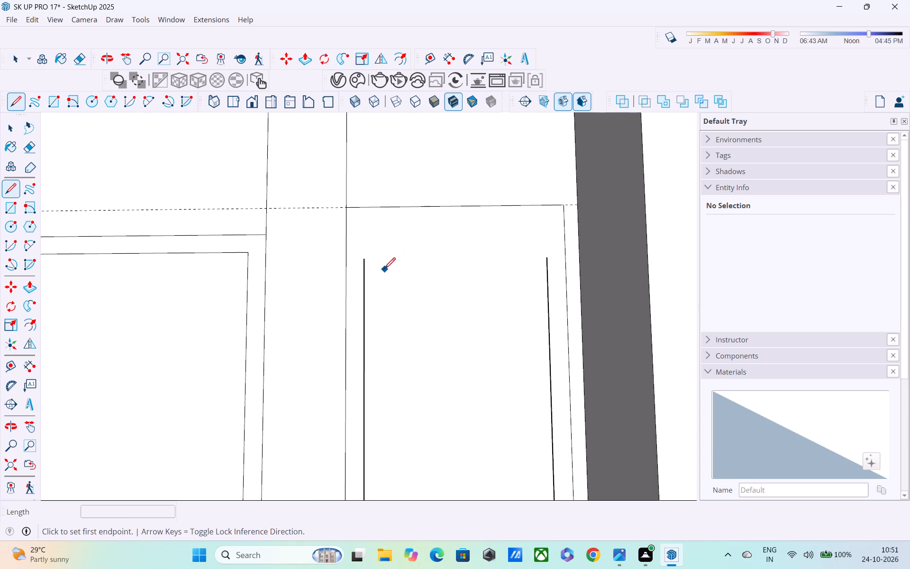
left_click(367, 263)
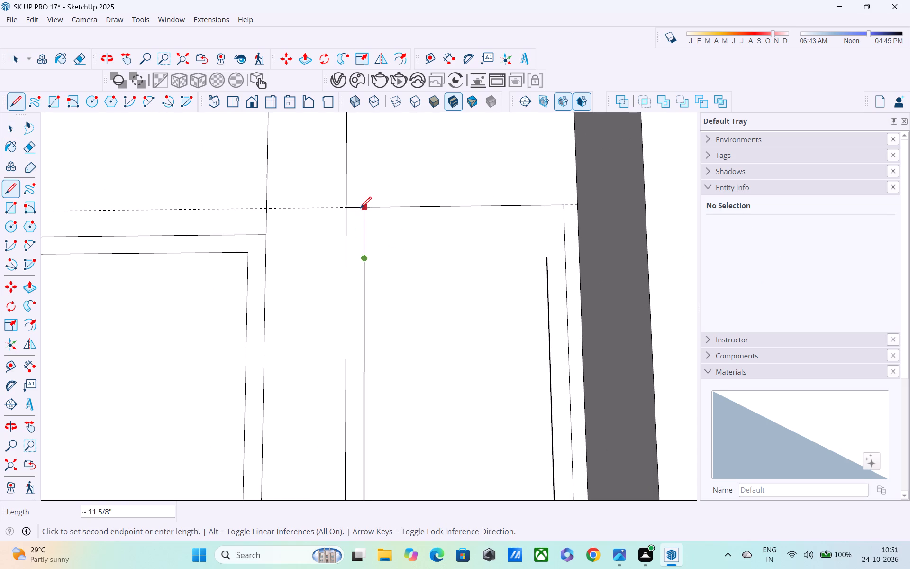
left_click(363, 209)
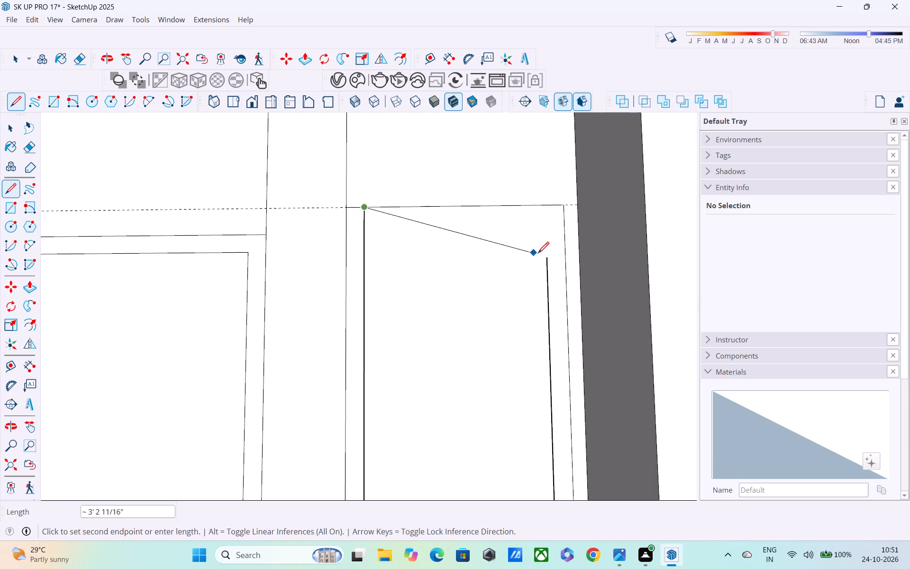
key("Escape")
left_click(547, 261)
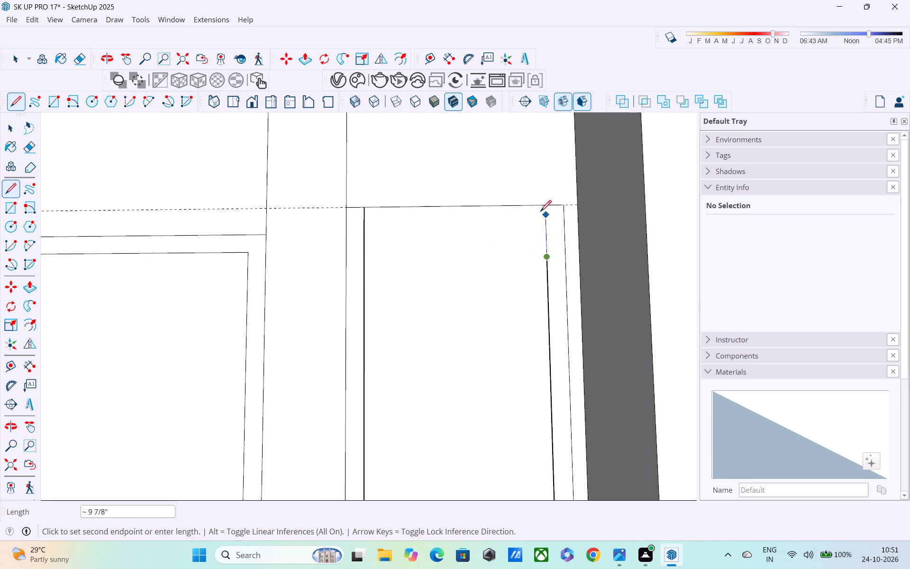
left_click(539, 210)
middle_click_drag(533, 252, 520, 257)
Copy the 3' 4" top edge between the narrower opening's inner frame lines 1' downward.
key("space")
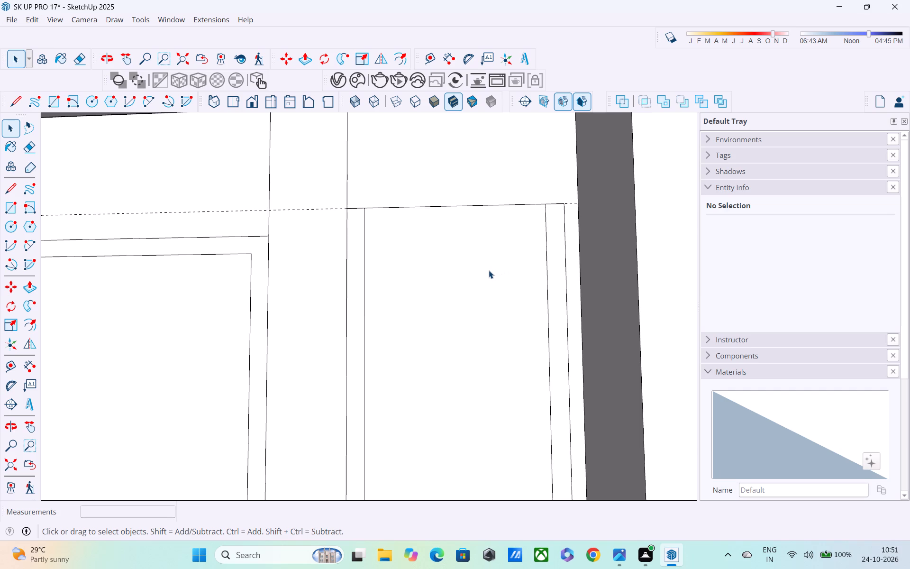
left_click(476, 206)
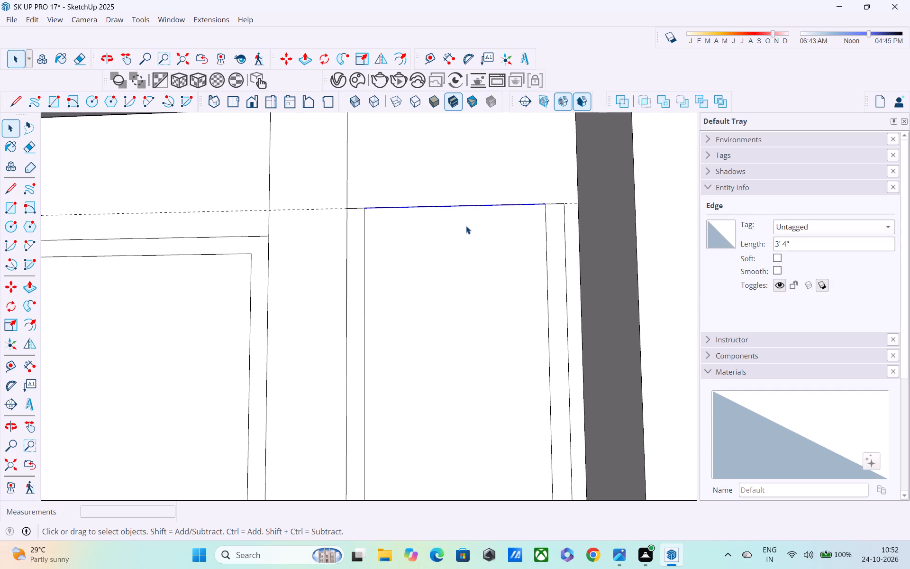
key("m")
left_click(546, 205)
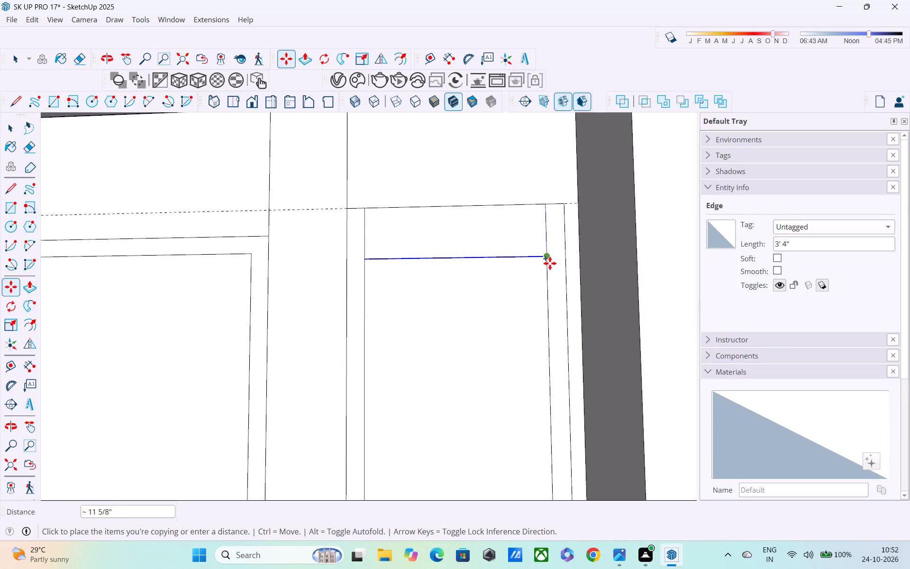
type("1'")
key("Return")
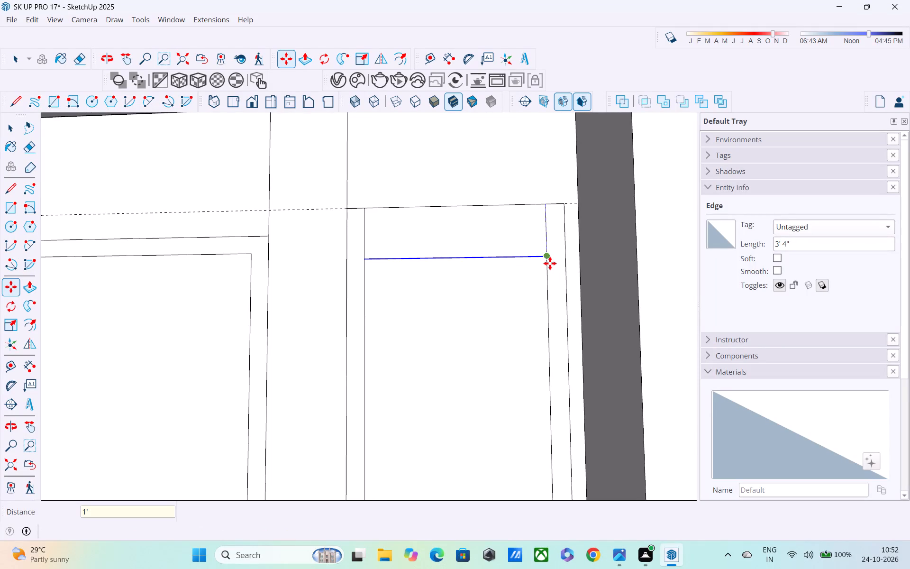
Copy the new horizontal divider edge 3" downward to form a crossbar in the narrower opening.
scroll(542, 263, "up", 1)
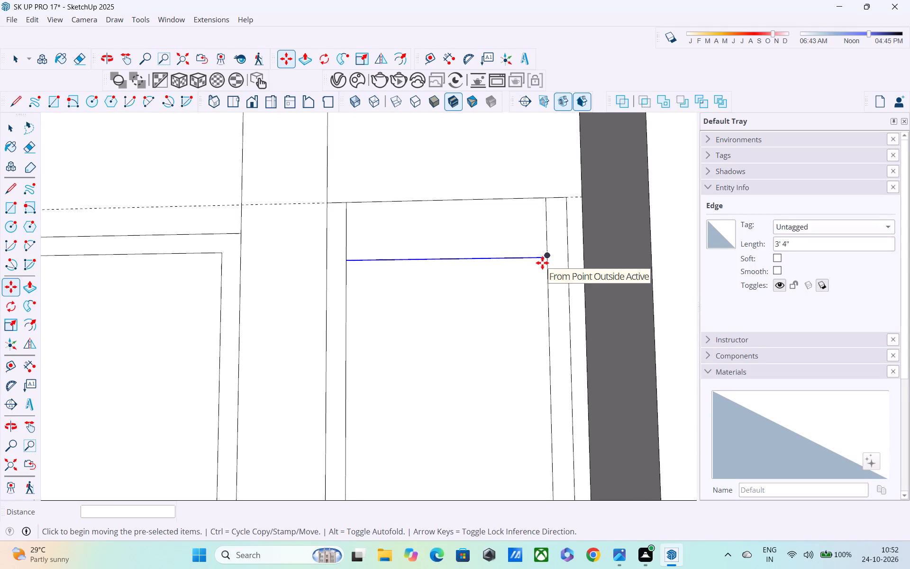
scroll(542, 264, "up", 1)
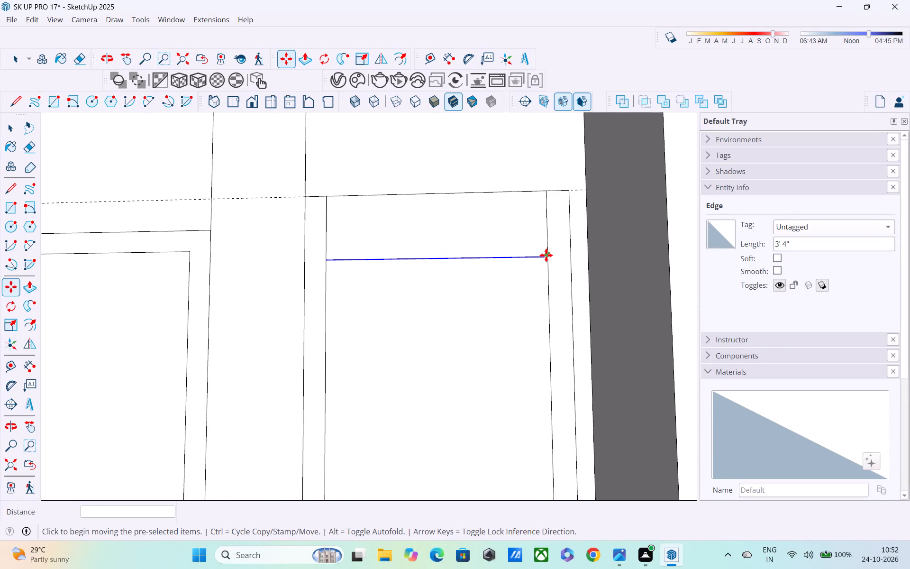
left_click(546, 255)
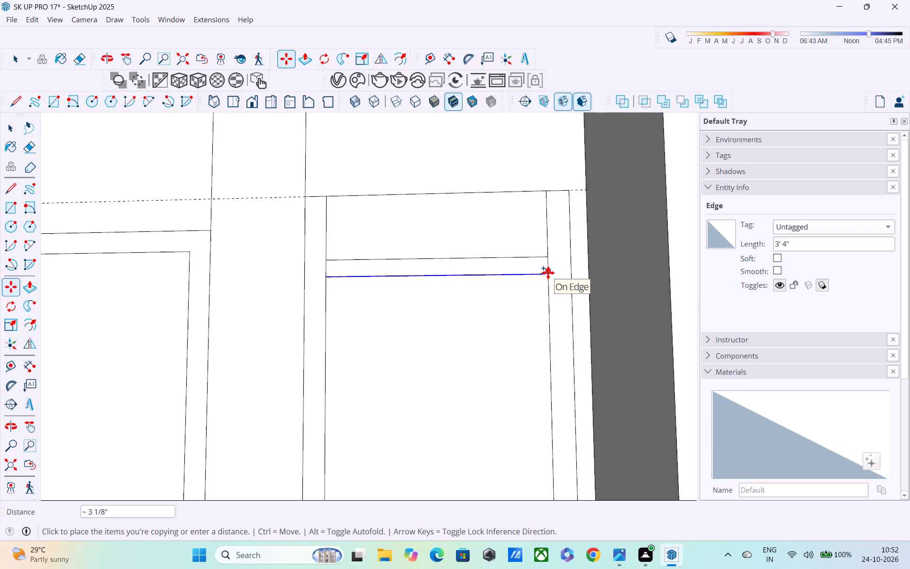
type("4\"")
key("Return")
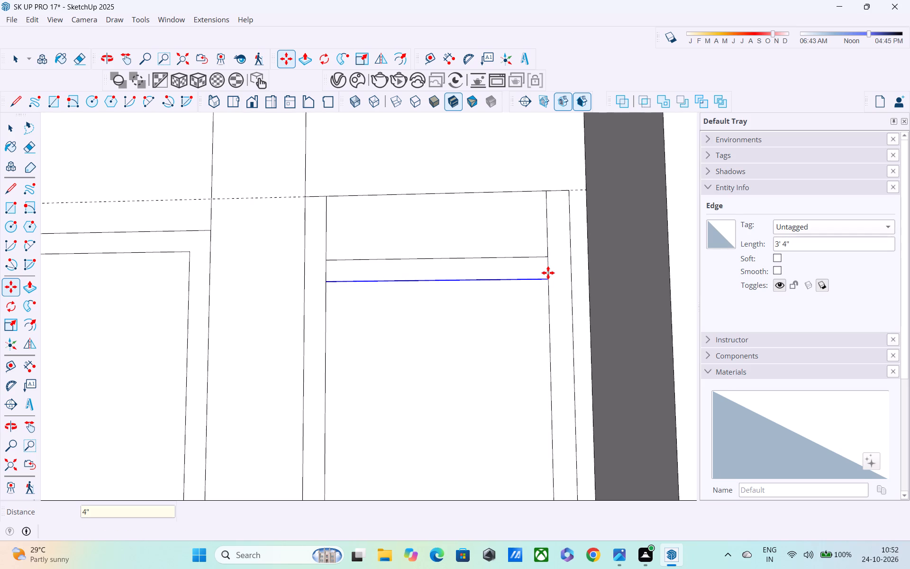
type("3\"")
key("Return")
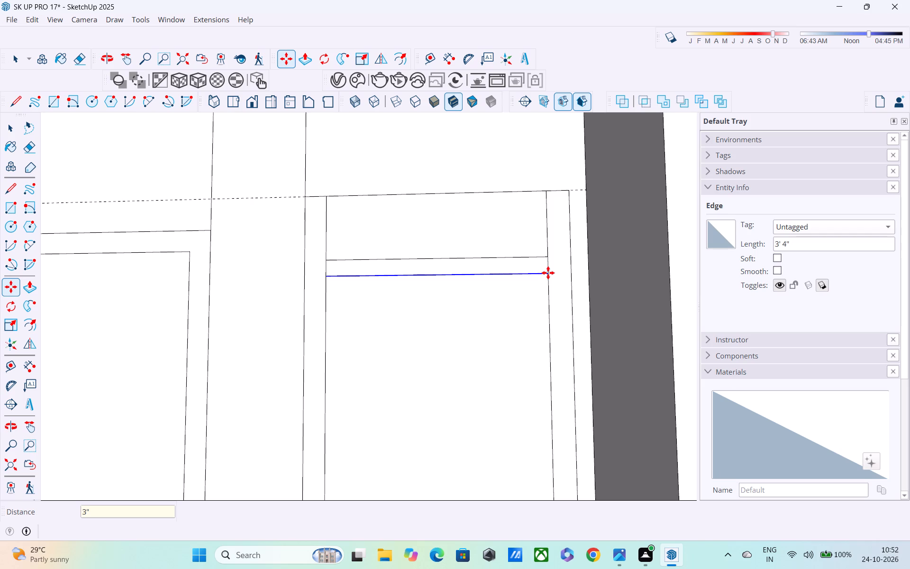
Draw the wider opening's new 5' top edge along the dashed guide and trace the 6" side segments above its old top edge.
scroll(548, 273, "down", 4)
middle_click_drag(542, 267, 567, 297)
scroll(484, 220, "up", 2)
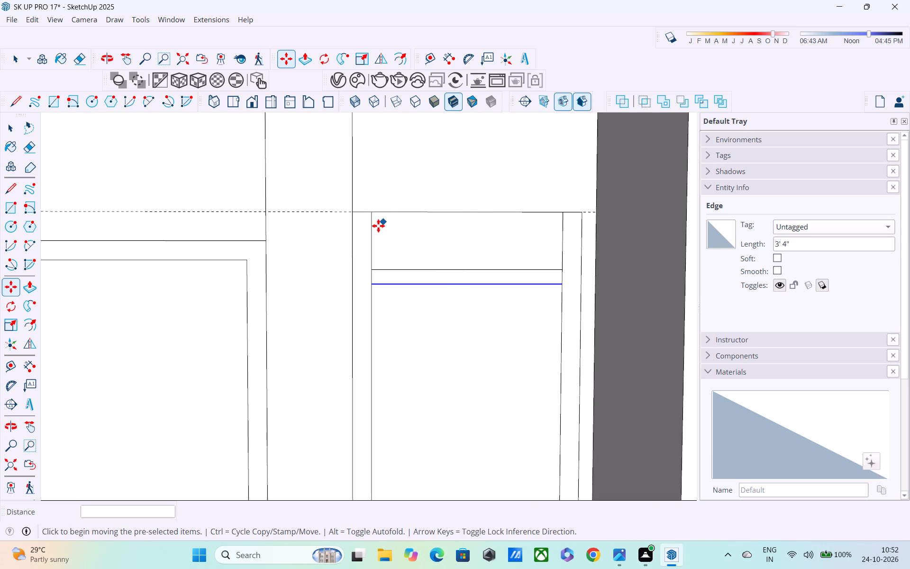
scroll(367, 231, "down", 1)
middle_click(333, 244)
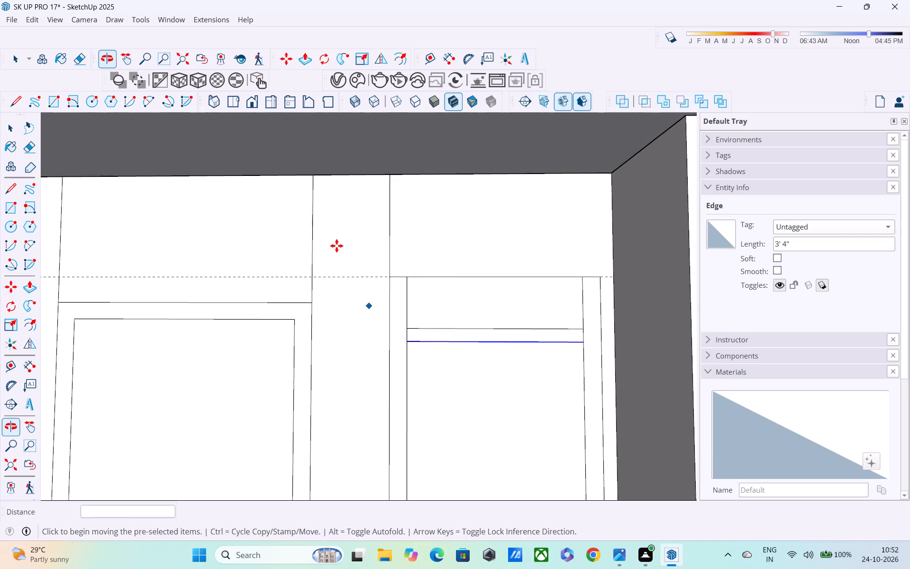
middle_click_drag(337, 246, 495, 259, "shift")
key("space")
type("L")
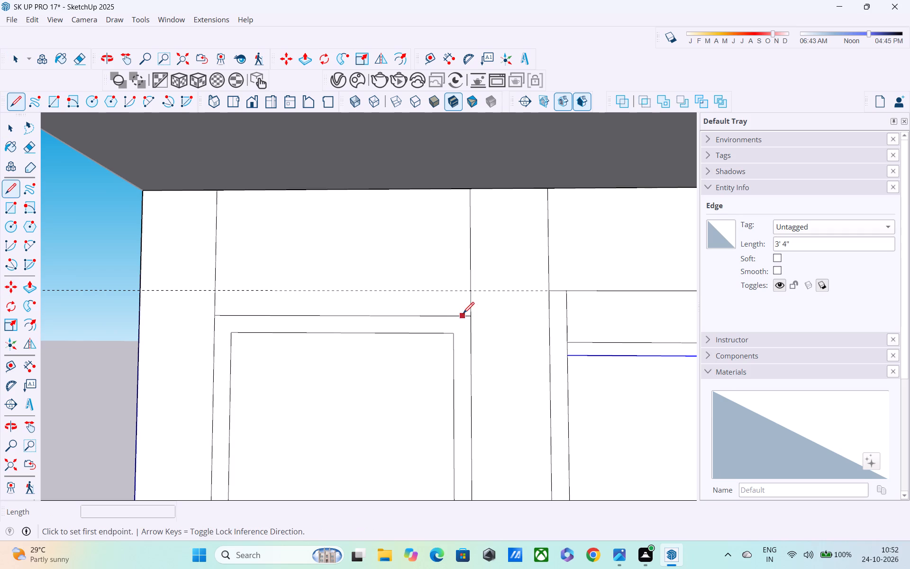
left_click(470, 321)
left_click(468, 291)
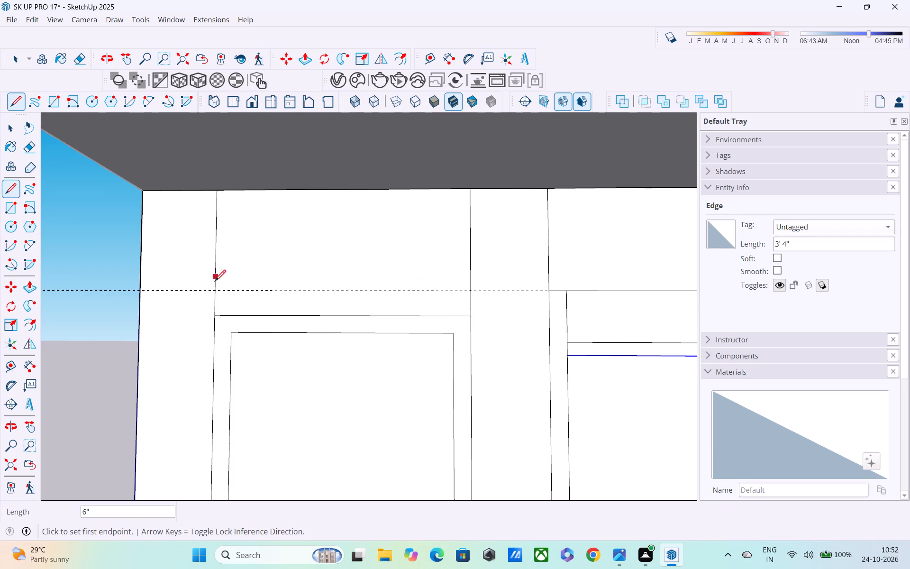
left_click(215, 292)
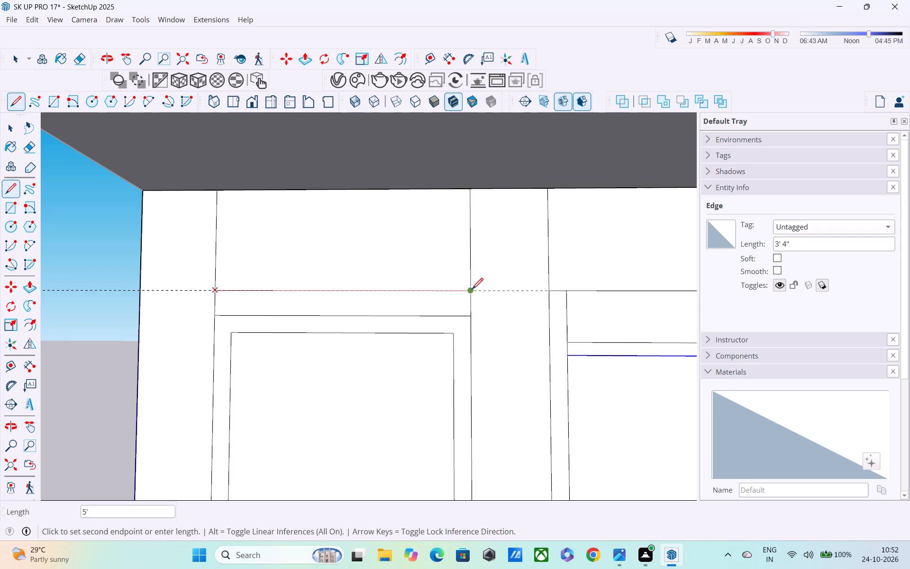
left_click(473, 290)
left_click(469, 319)
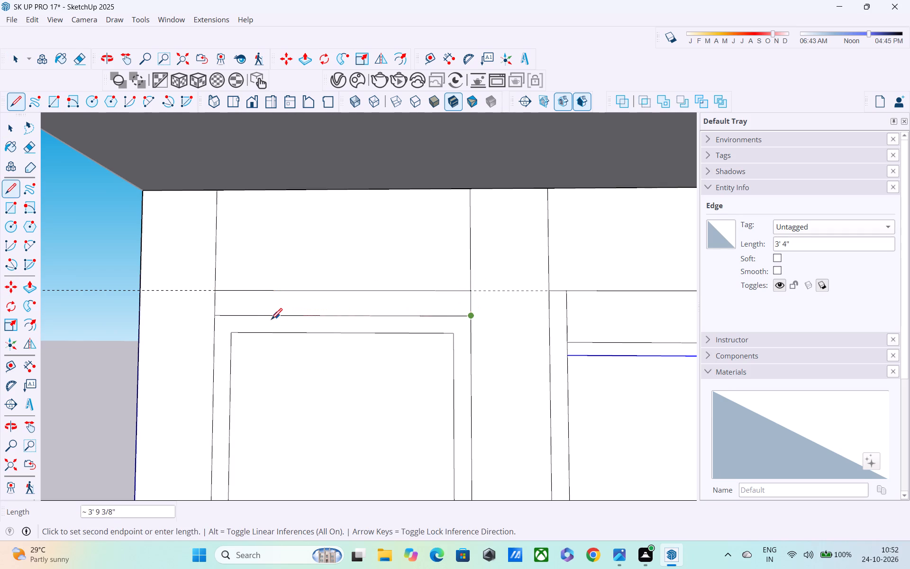
key("Escape")
left_click(217, 291)
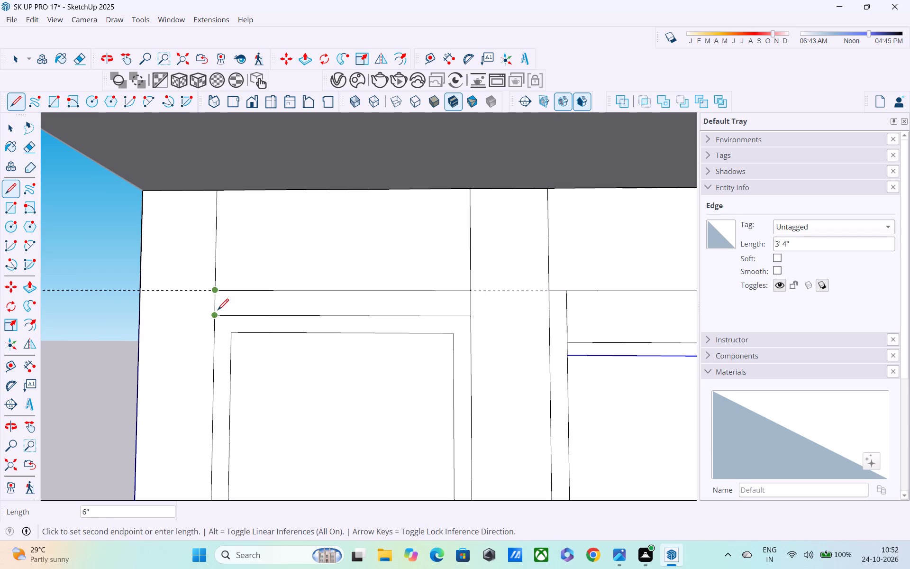
left_click(218, 311)
Erase the wider opening's old outer top edge and all four edges of its inner frame.
middle_click_drag(262, 313, 249, 312)
key("e")
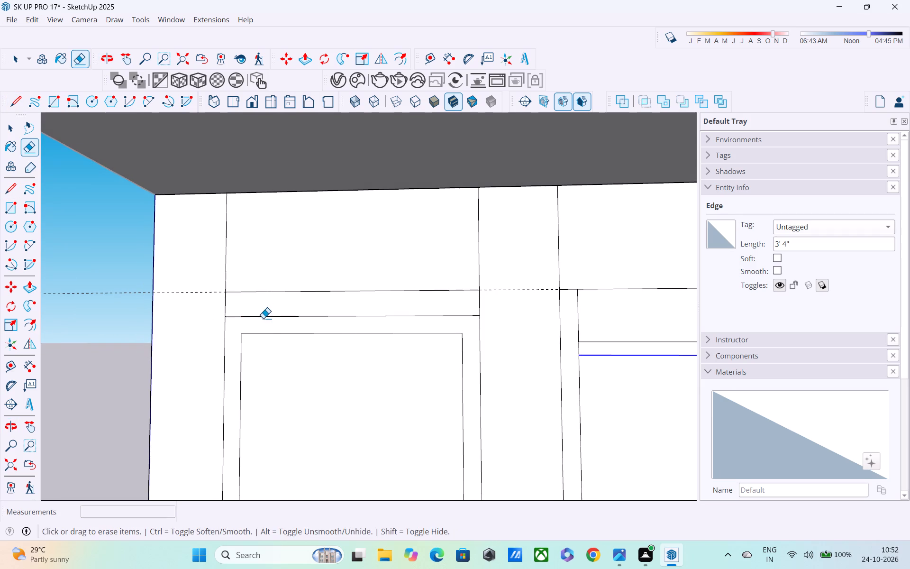
left_click(264, 318)
middle_click_drag(264, 330, 267, 301)
scroll(264, 323, "down", 3)
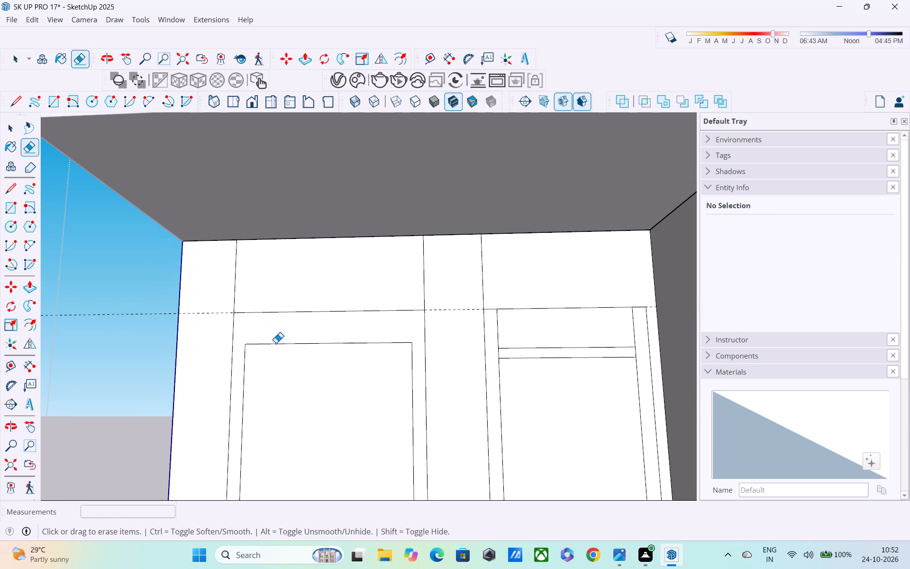
left_click(276, 346)
scroll(259, 360, "down", 2)
middle_click_drag(248, 358, 249, 337)
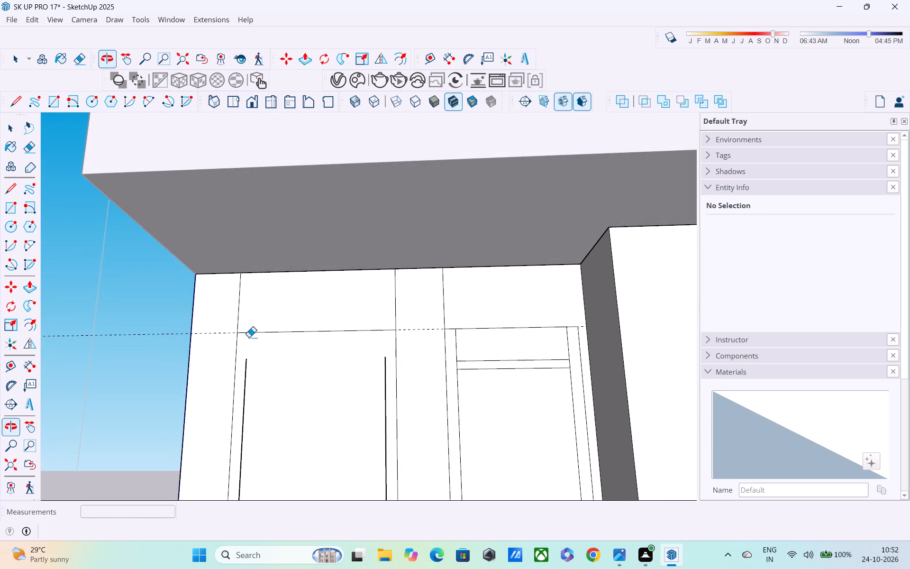
middle_click_drag(248, 342, 278, 262)
left_click(275, 325)
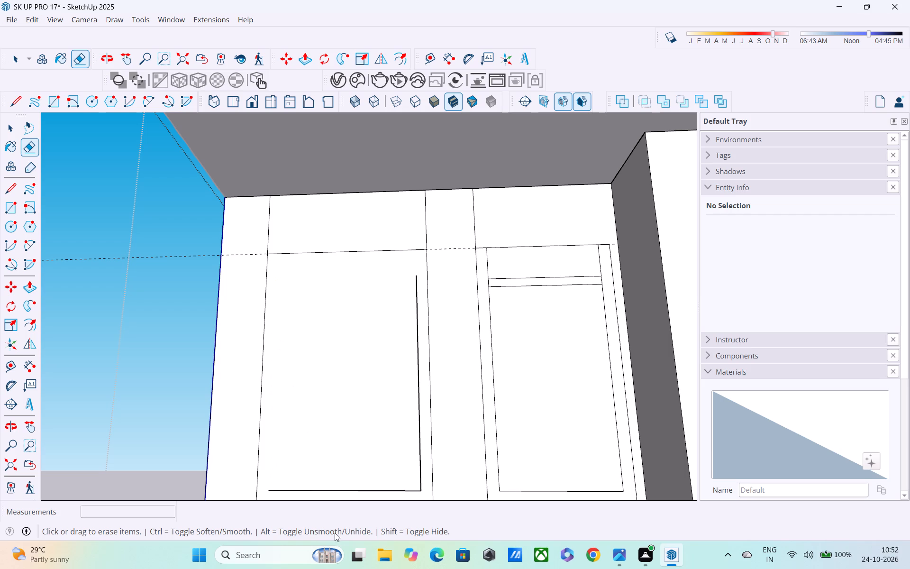
left_click(332, 493)
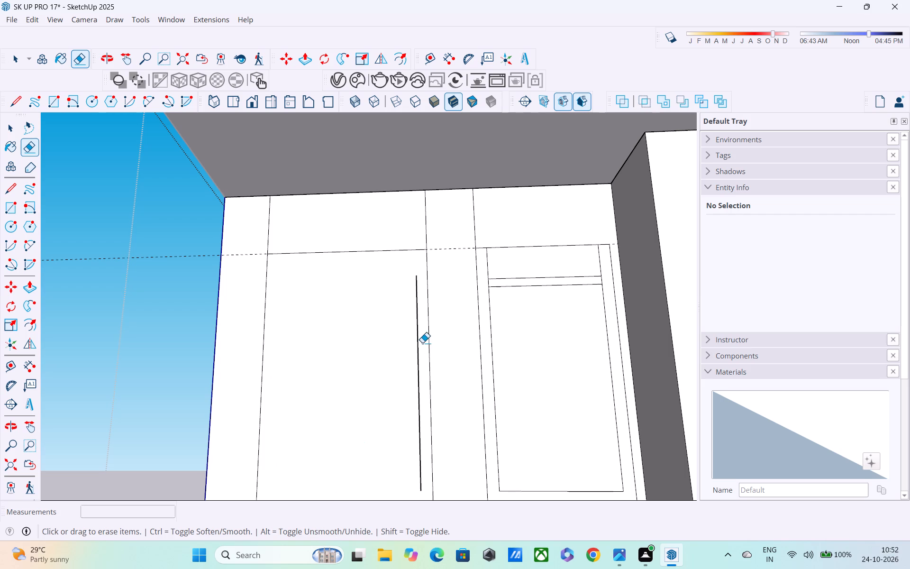
left_click(419, 336)
Erase the narrower opening's two crossbar lines along with its inner vertical and bottom frame edges.
middle_click_drag(420, 331, 420, 327)
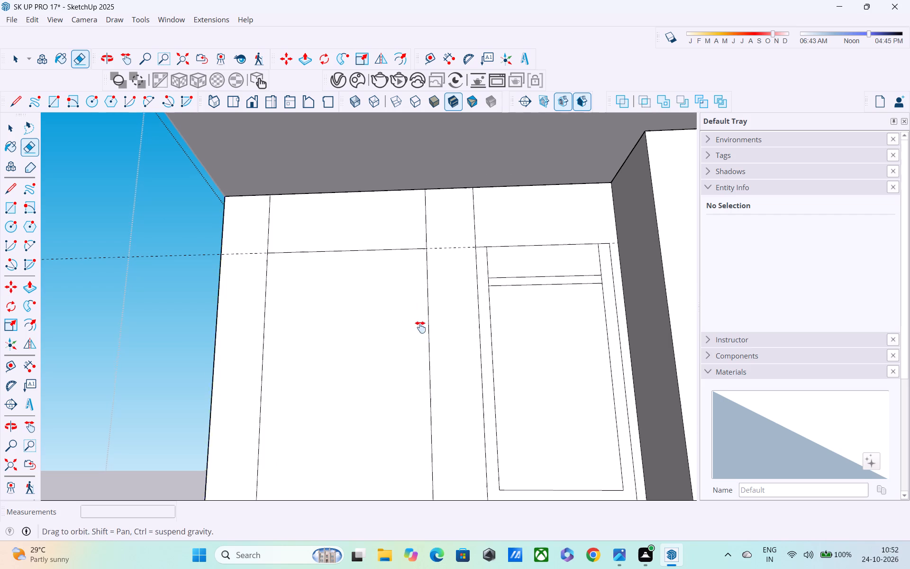
middle_click_drag(420, 327, 418, 252)
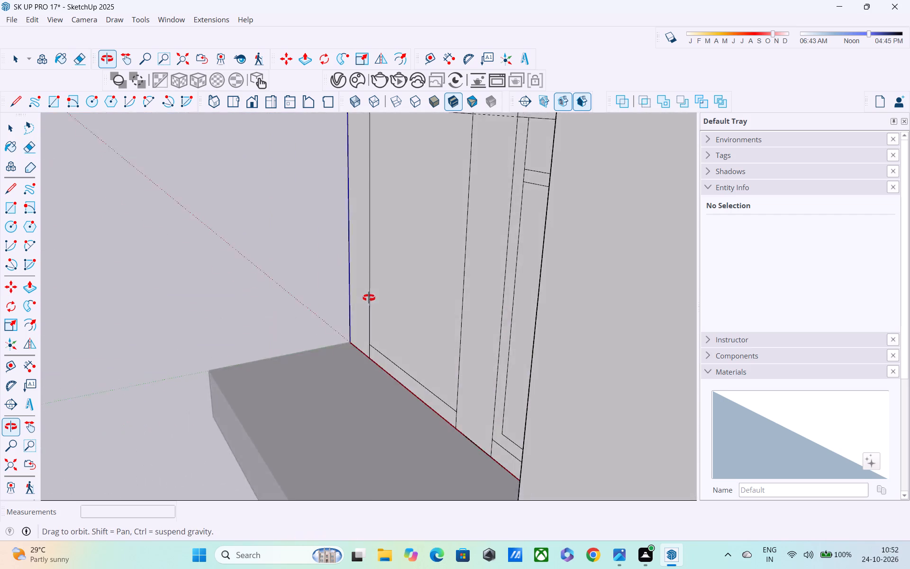
middle_click_drag(510, 280, 277, 281, "shift")
middle_click_drag(322, 291, 449, 276)
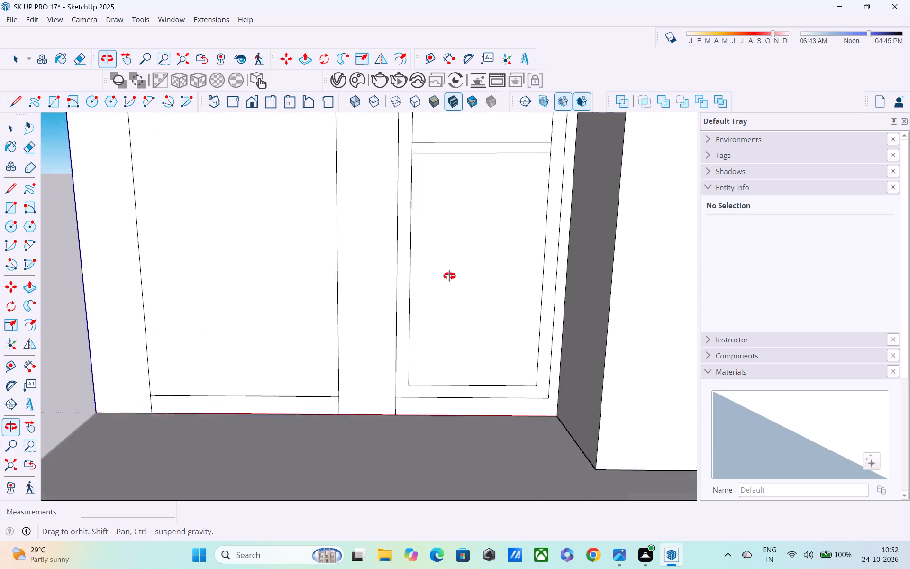
middle_click_drag(449, 276, 454, 264)
middle_click_drag(450, 217, 395, 333, "shift")
left_click_drag(405, 247, 406, 275)
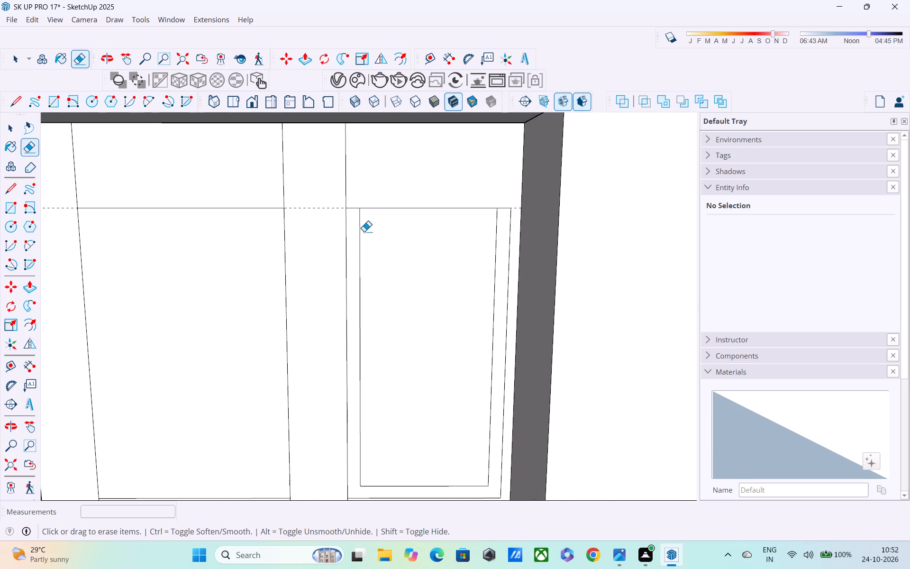
left_click_drag(362, 231, 364, 236)
left_click(359, 226)
left_click(360, 282)
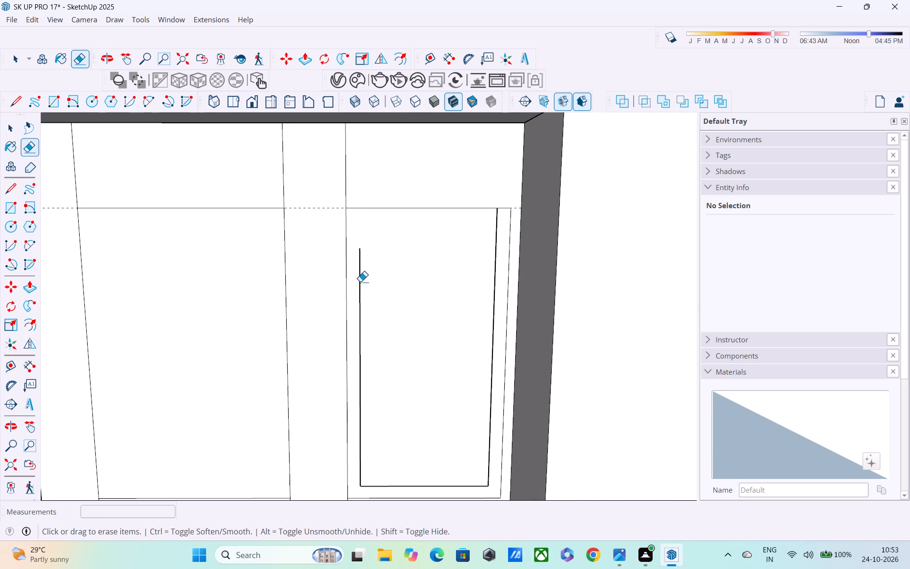
left_click(497, 254)
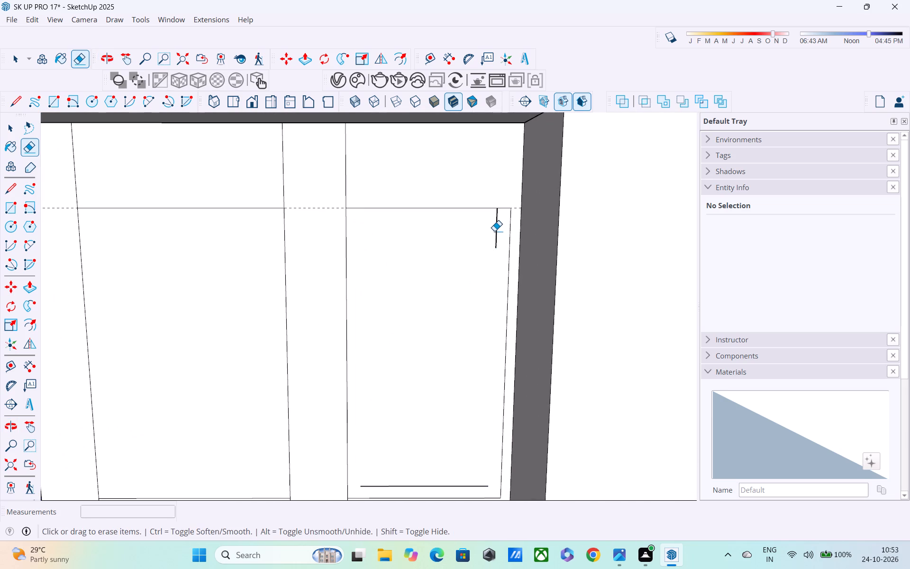
left_click(494, 231)
left_click(497, 217)
left_click(474, 488)
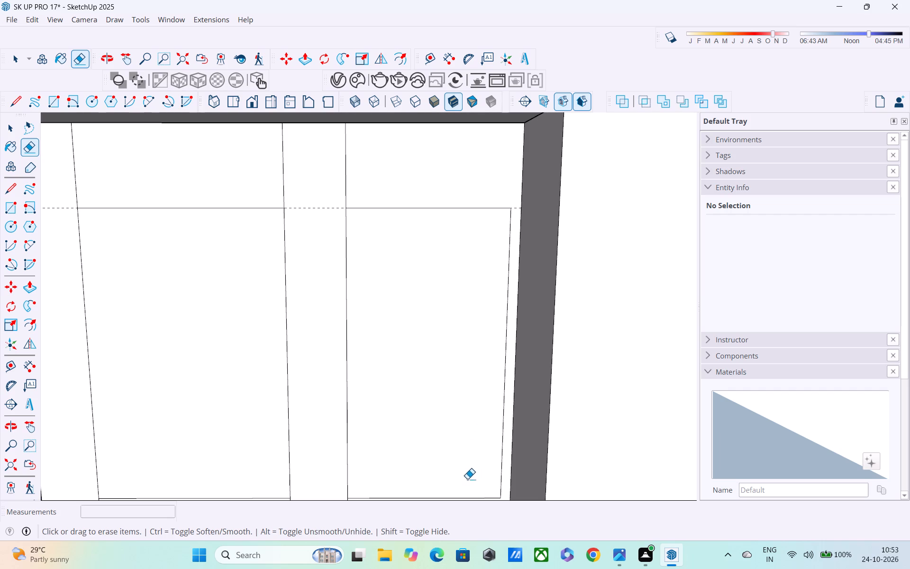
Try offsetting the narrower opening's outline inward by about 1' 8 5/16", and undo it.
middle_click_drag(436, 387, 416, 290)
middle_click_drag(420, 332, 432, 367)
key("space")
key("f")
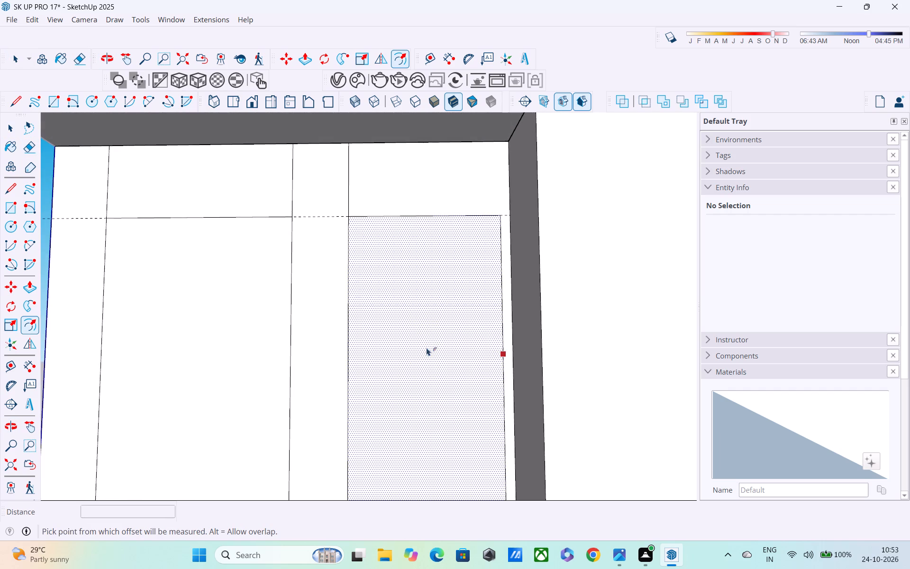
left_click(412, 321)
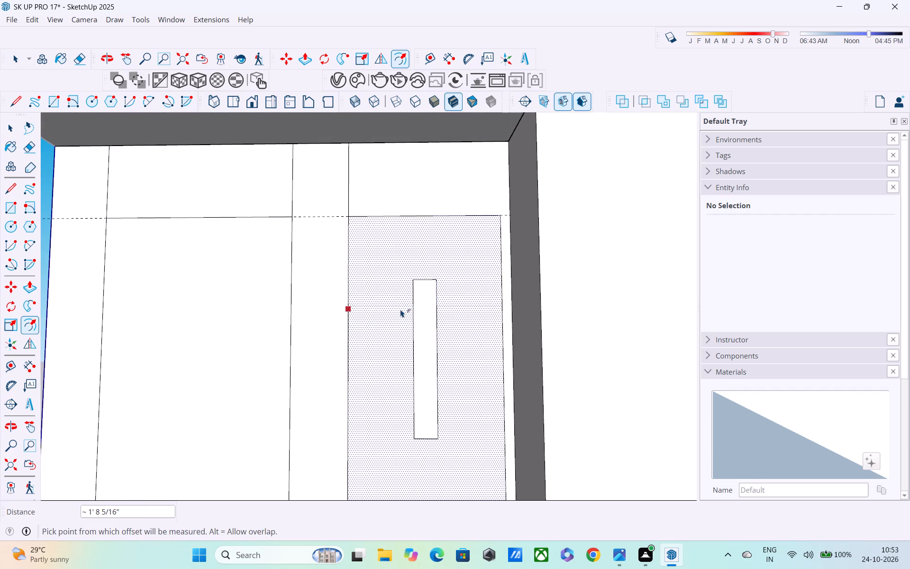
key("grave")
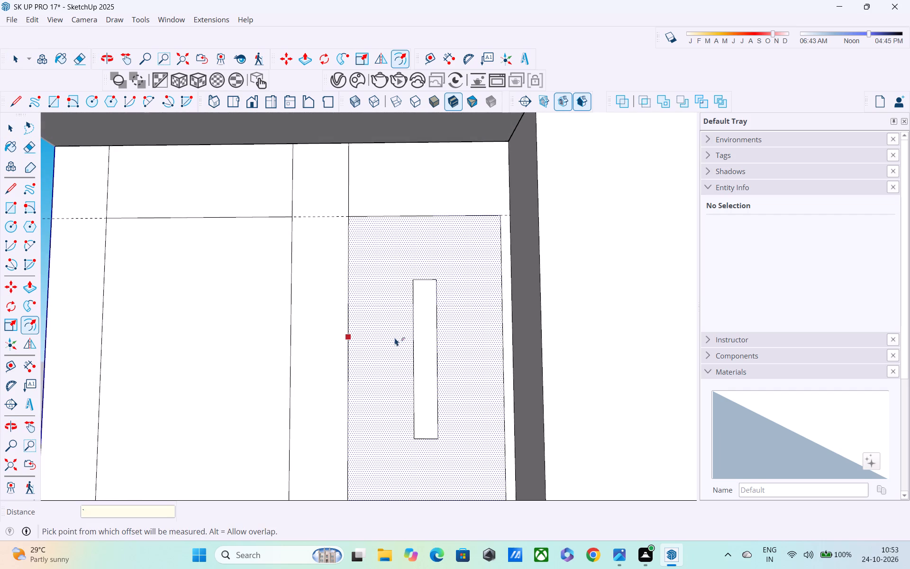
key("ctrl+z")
Offset the outlines of the narrower and the wider opening 4" inward to form their frames.
left_click(384, 340)
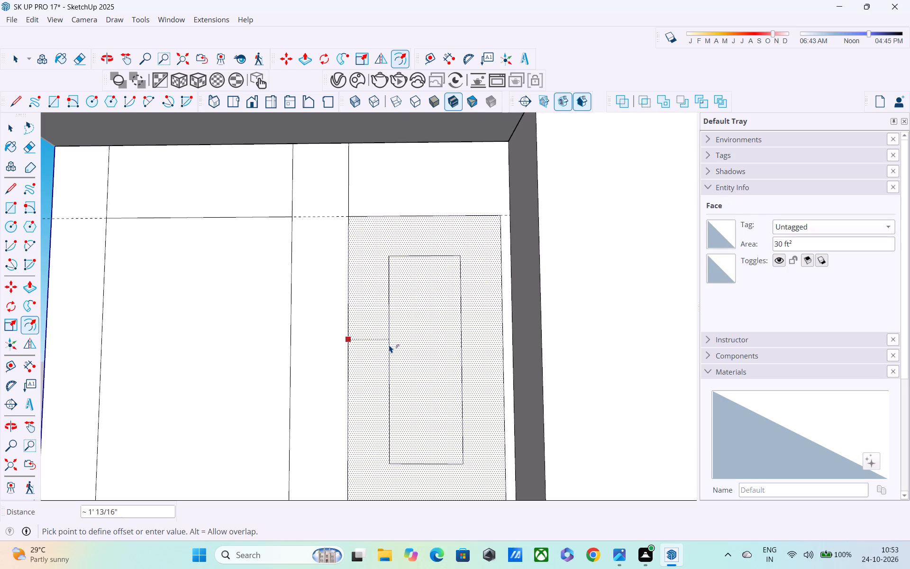
type("4\"")
key("Return")
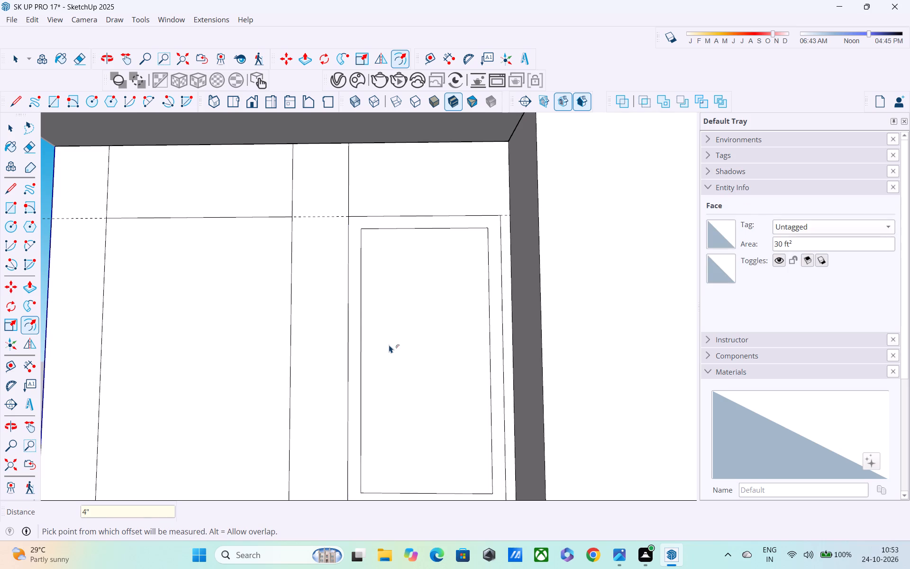
left_click_drag(251, 243, 250, 249)
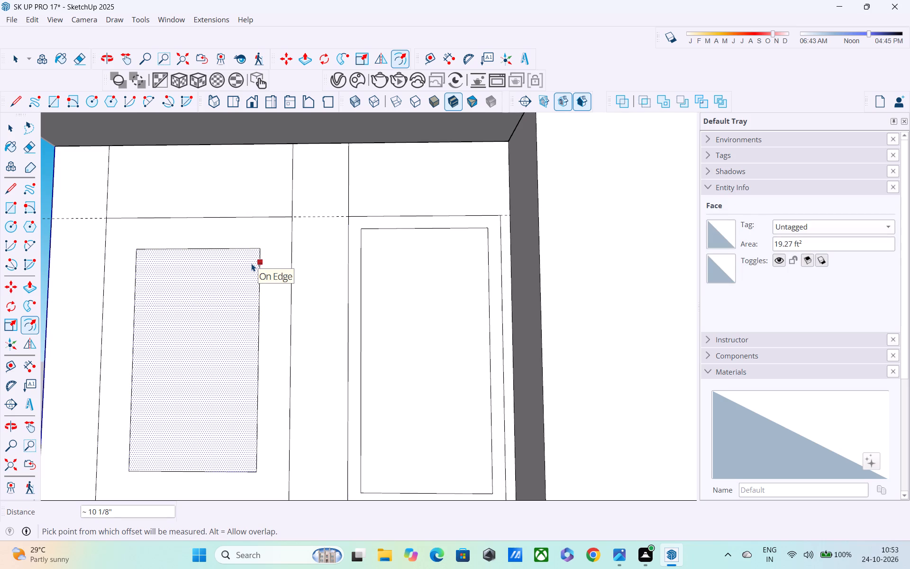
type("4\"")
key("Return")
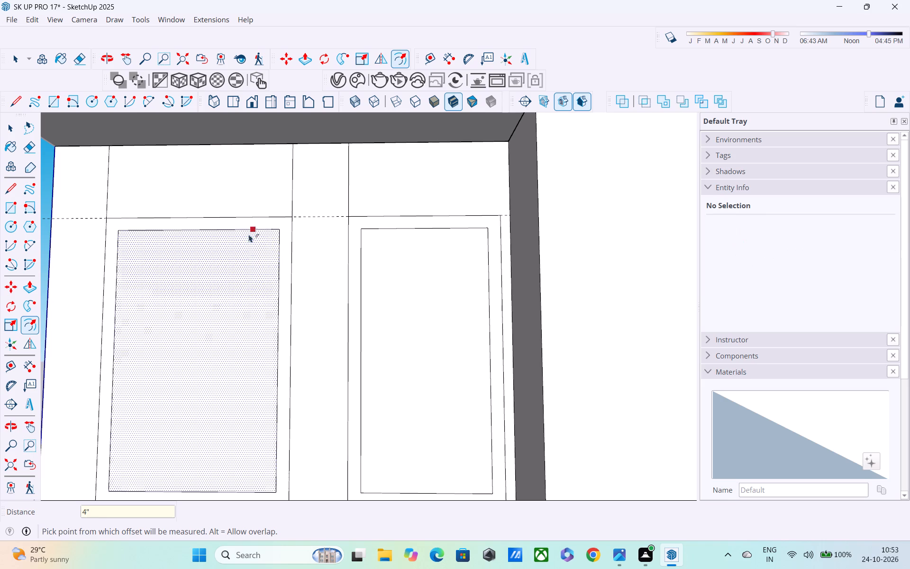
Place a horizontal guide 1' below the inner top frame edge of the narrower opening.
scroll(248, 216, "down", 2)
middle_click_drag(264, 231, 146, 356)
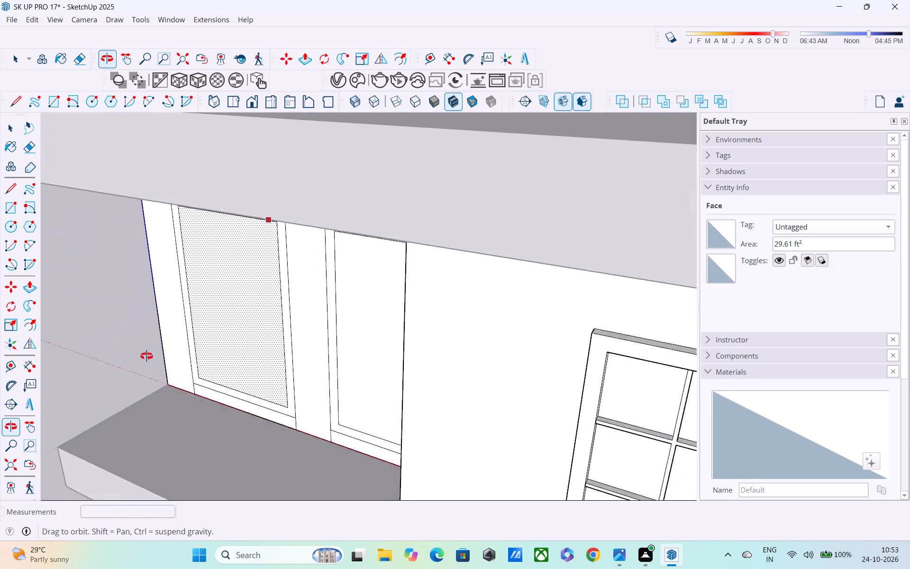
middle_click_drag(146, 356, 287, 209)
scroll(302, 230, "up", 3)
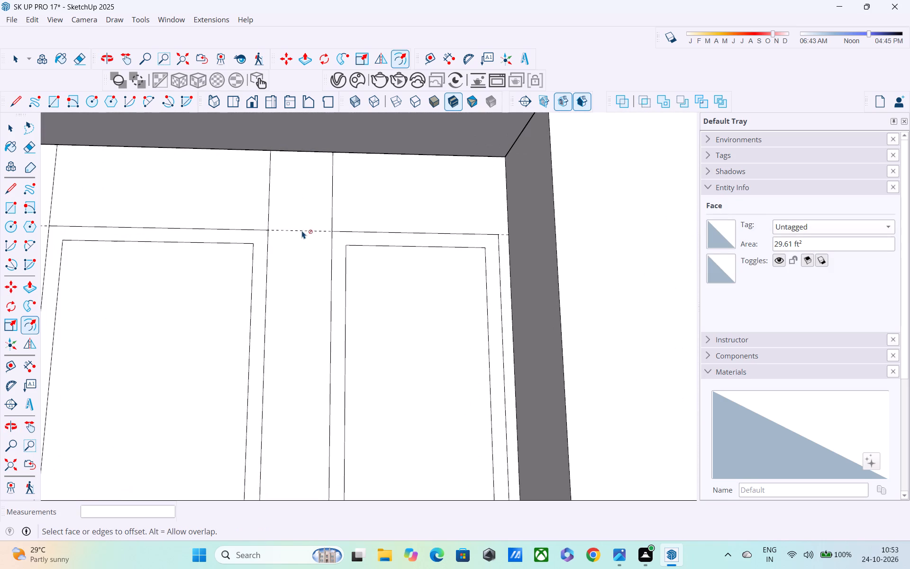
key("space")
middle_click_drag(361, 243, 336, 232)
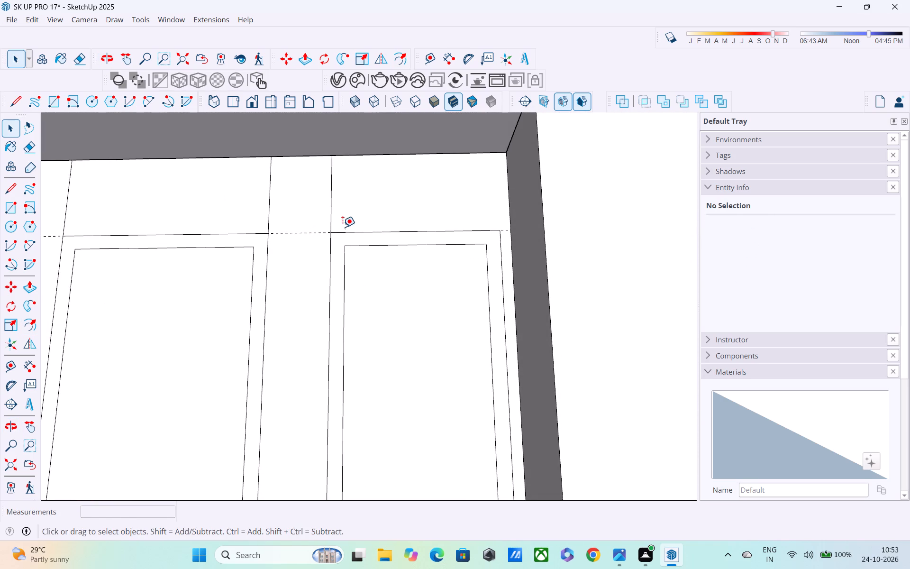
key("t")
left_click(373, 244)
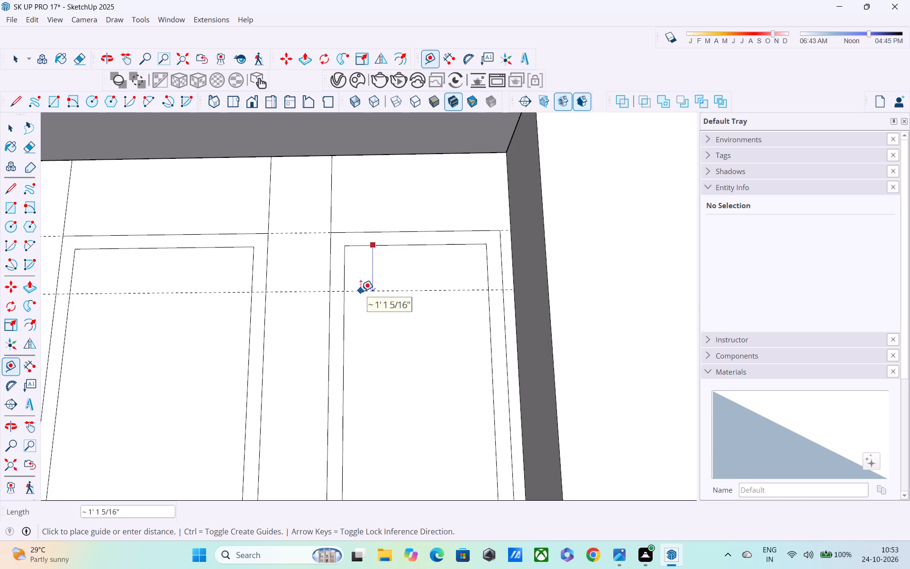
type("1'")
key("Return")
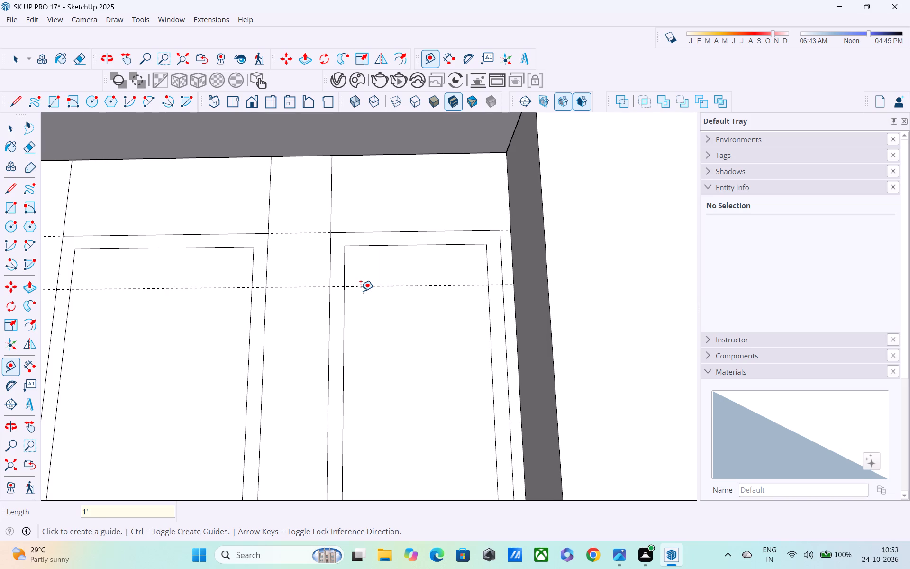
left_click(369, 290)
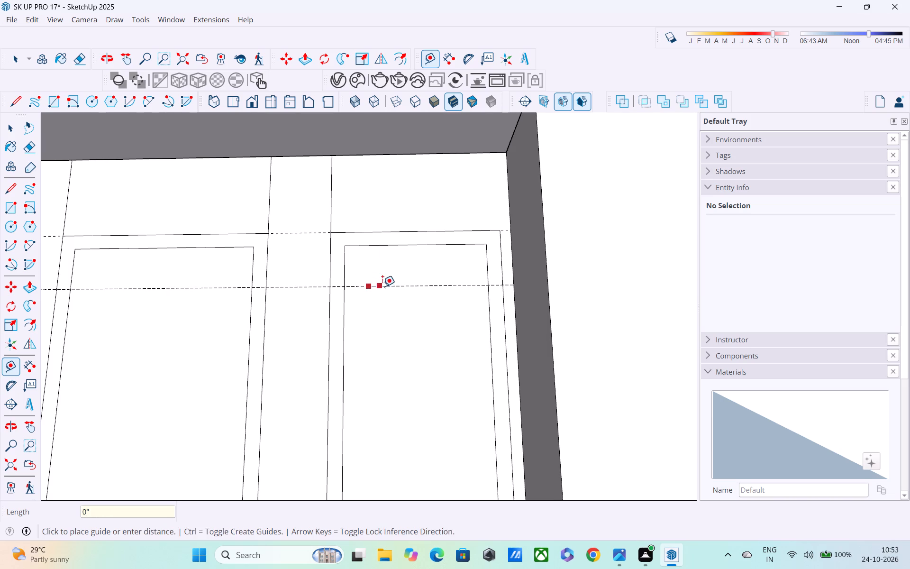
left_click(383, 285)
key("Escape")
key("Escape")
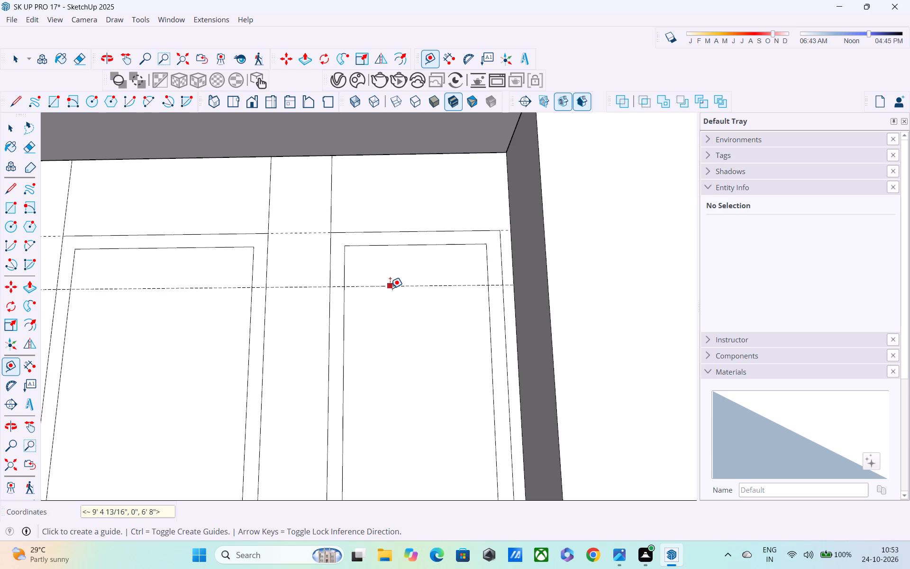
Place a second horizontal guide 4" below the existing guide that crosses the framed openings.
left_click(391, 287)
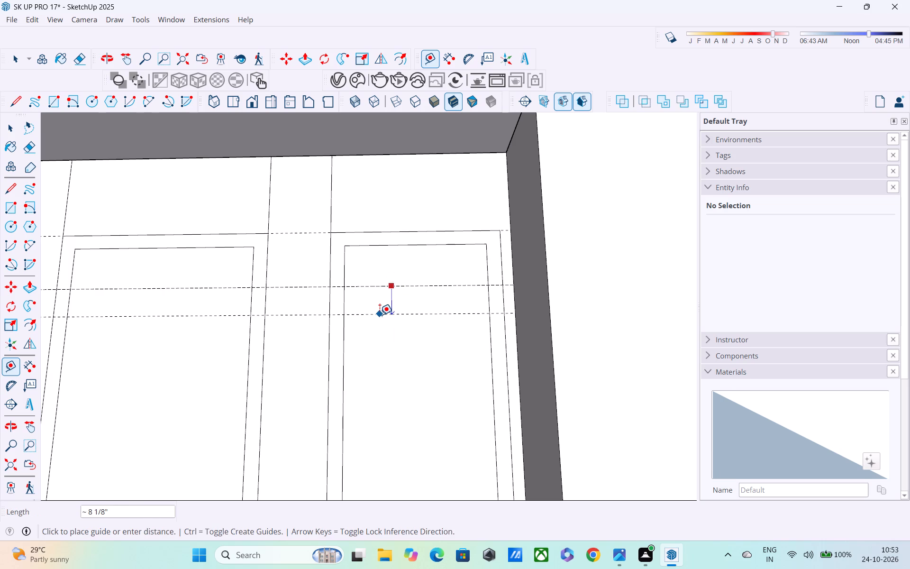
type("4\"")
key("Return")
key("semicolon")
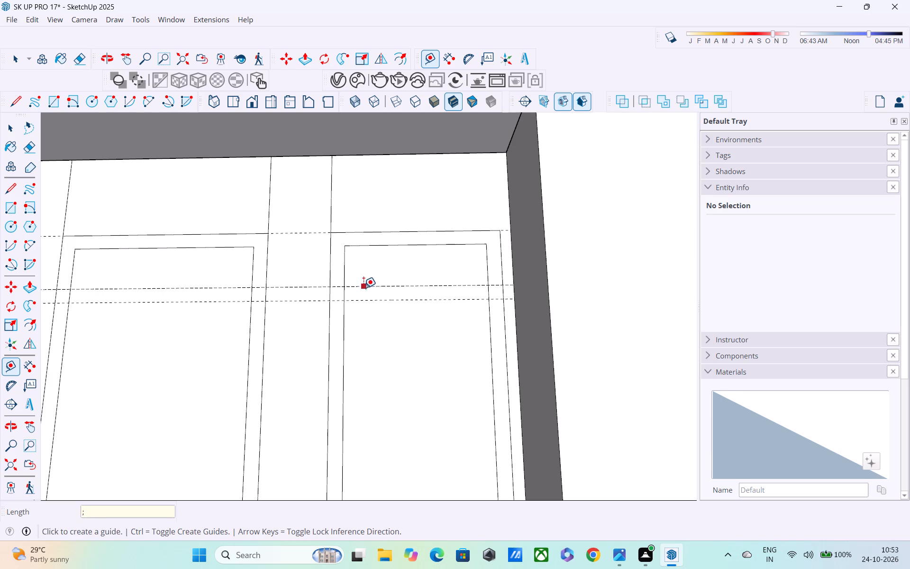
left_click(341, 289)
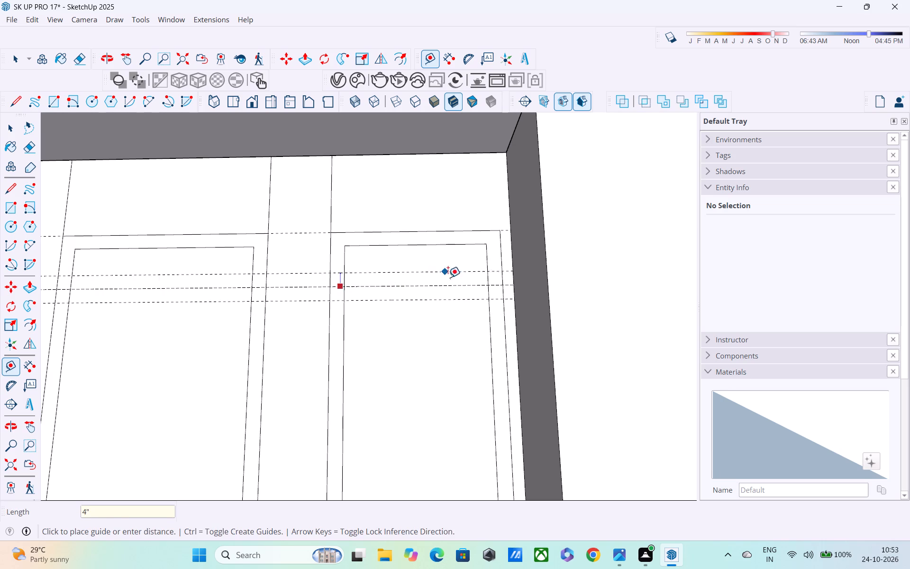
key("Escape")
Draw two horizontal lines across the narrower opening along the guides, between its inner vertical frame edges.
key("l")
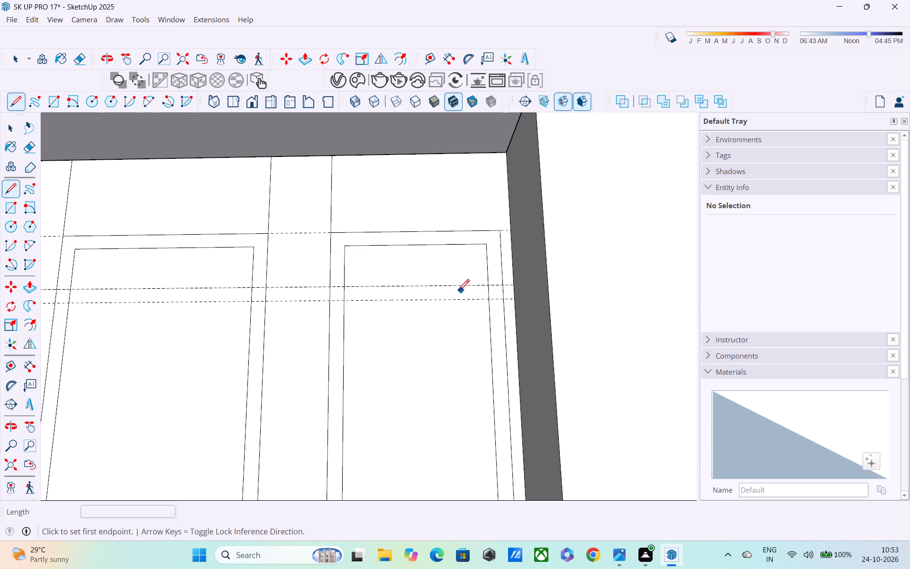
left_click(344, 289)
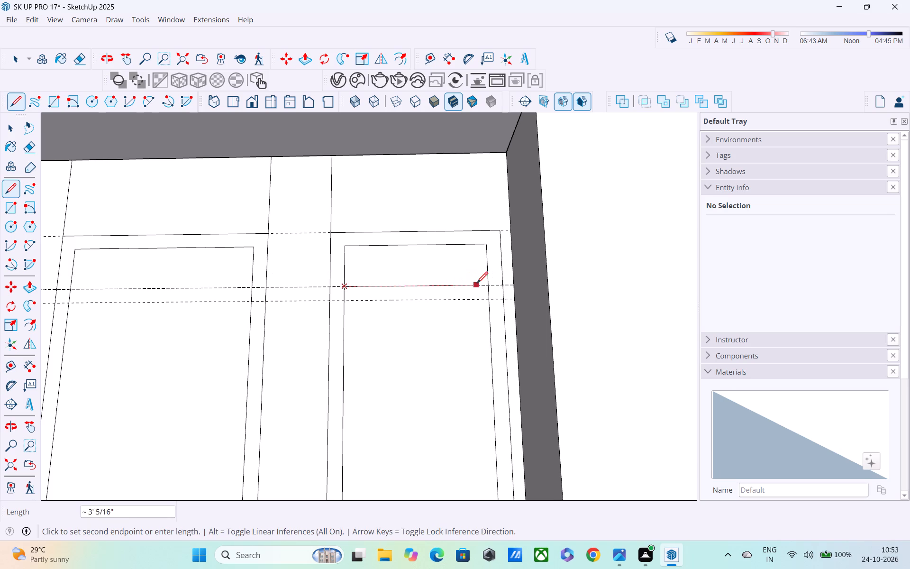
left_click(486, 284)
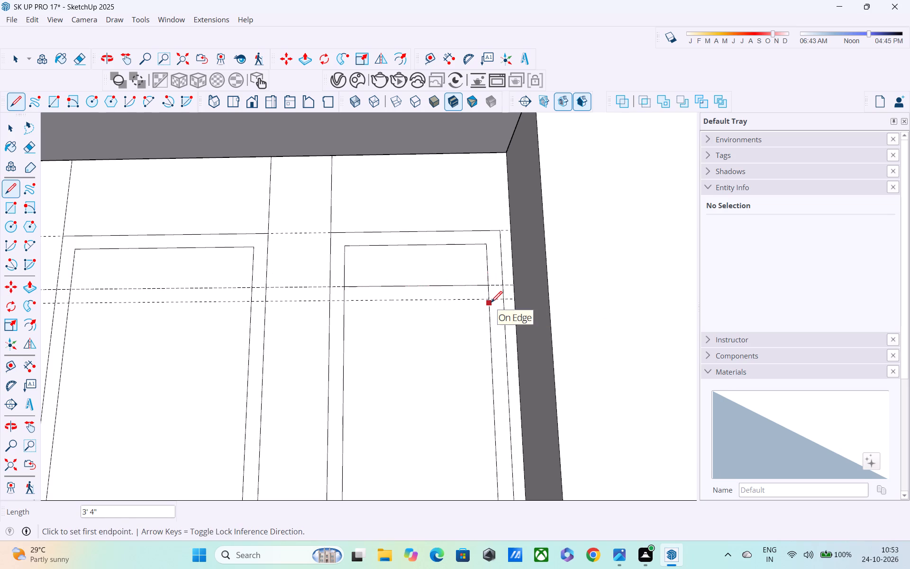
left_click(488, 302)
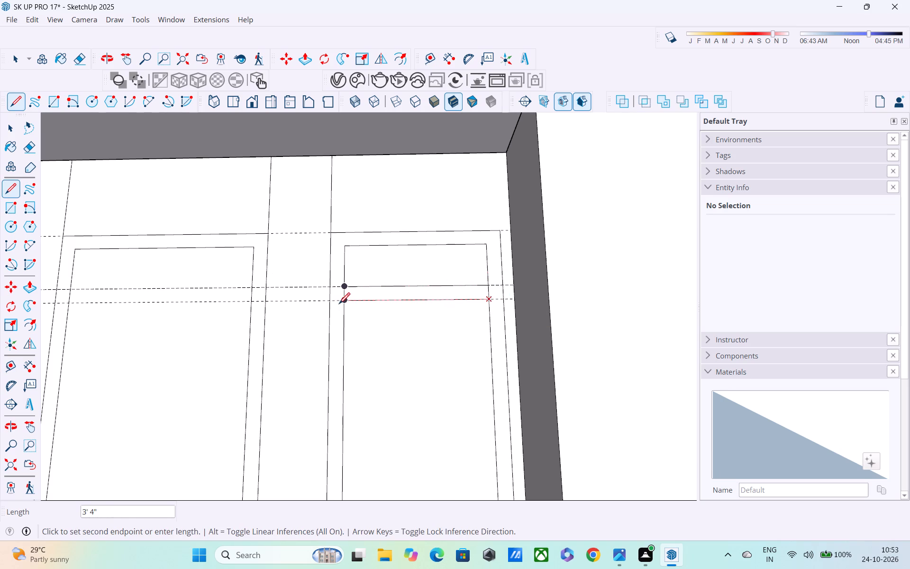
left_click(347, 301)
key("space")
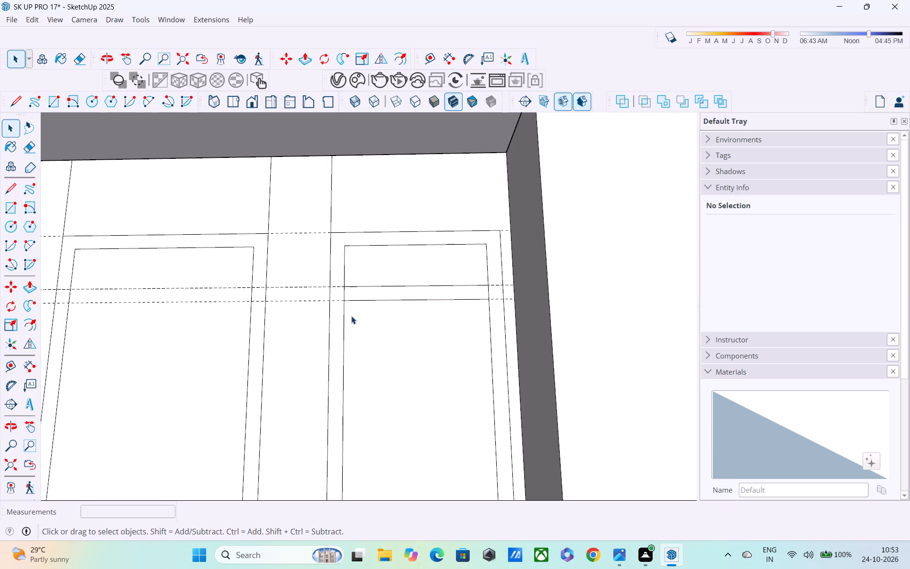
Erase the two horizontal guides running along the crossbar, keeping the drawn crossbar lines.
key("e")
left_click_drag(337, 281, 347, 311)
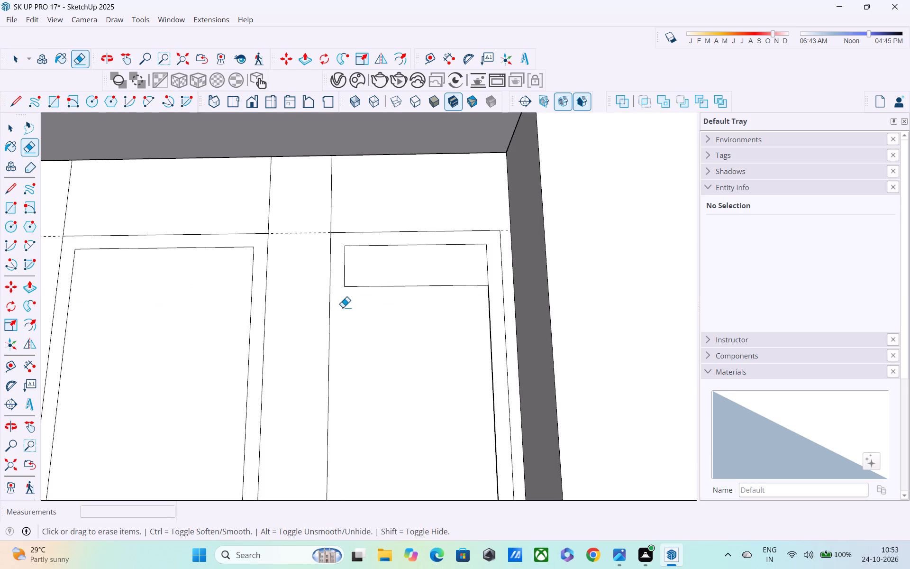
key("ctrl+z")
left_click_drag(337, 279, 337, 303)
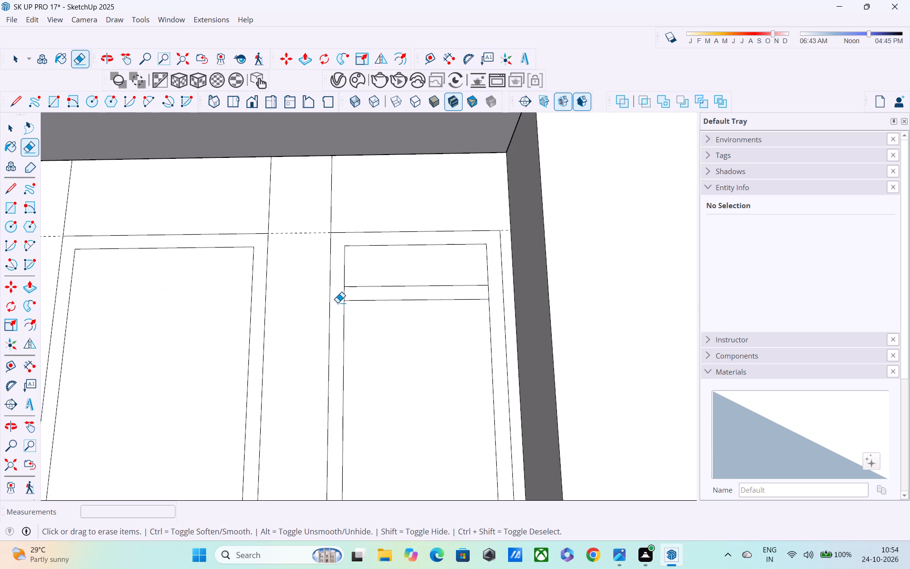
Erase the short vertical edges at both ends of the narrower opening's crossbar so it merges with the frame.
scroll(338, 295, "down", 4)
middle_click_drag(401, 306, 377, 372)
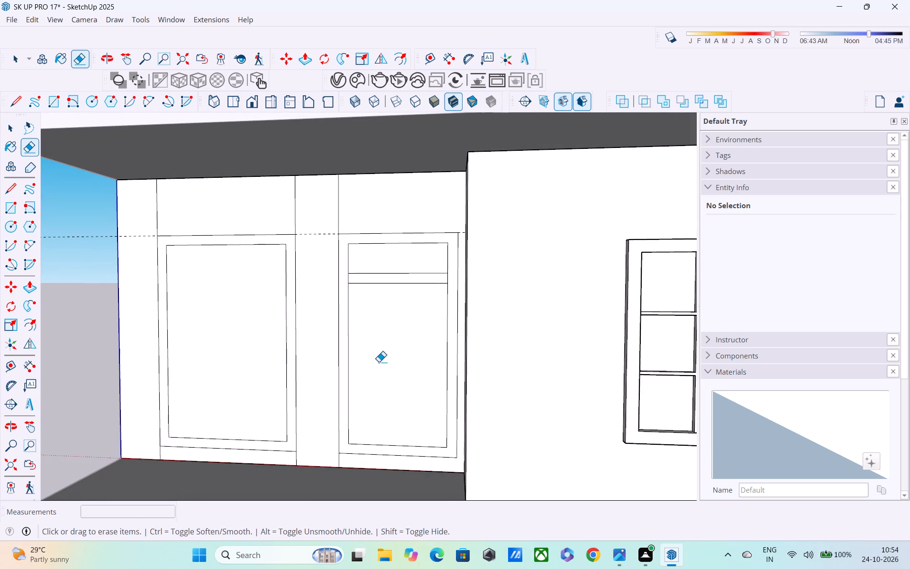
middle_click_drag(418, 360, 416, 323)
scroll(375, 367, "up", 2)
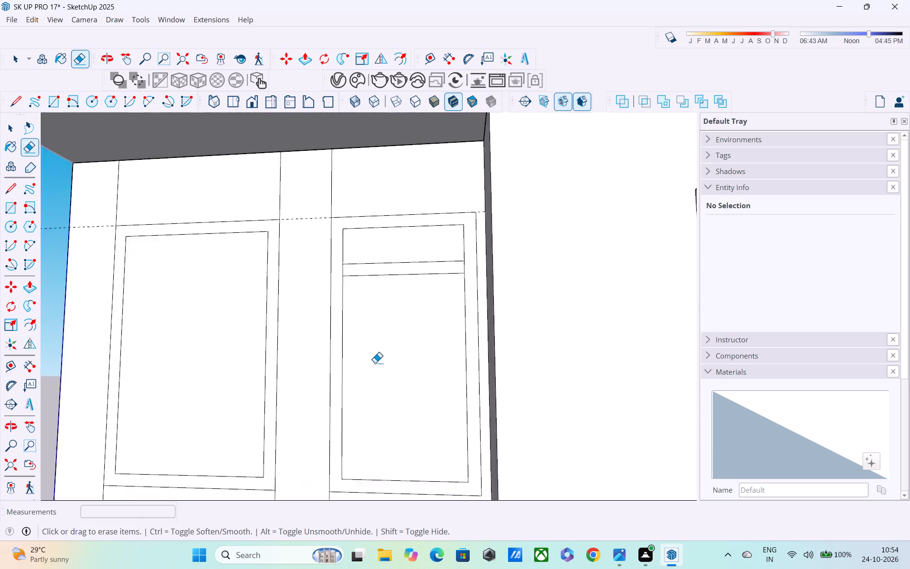
scroll(374, 362, "down", 4)
middle_click_drag(369, 367, 411, 358)
scroll(328, 367, "up", 3)
middle_click_drag(340, 366, 273, 417)
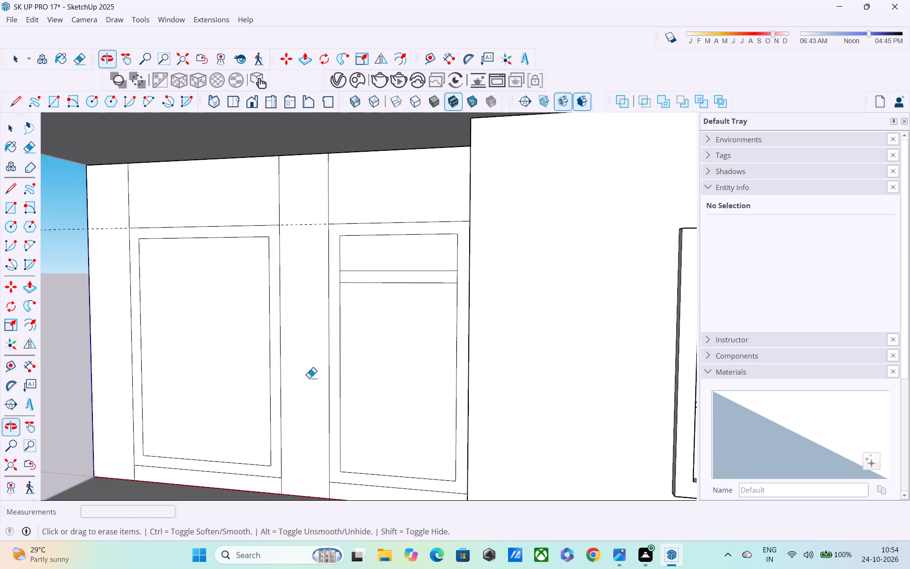
scroll(320, 302, "up", 3)
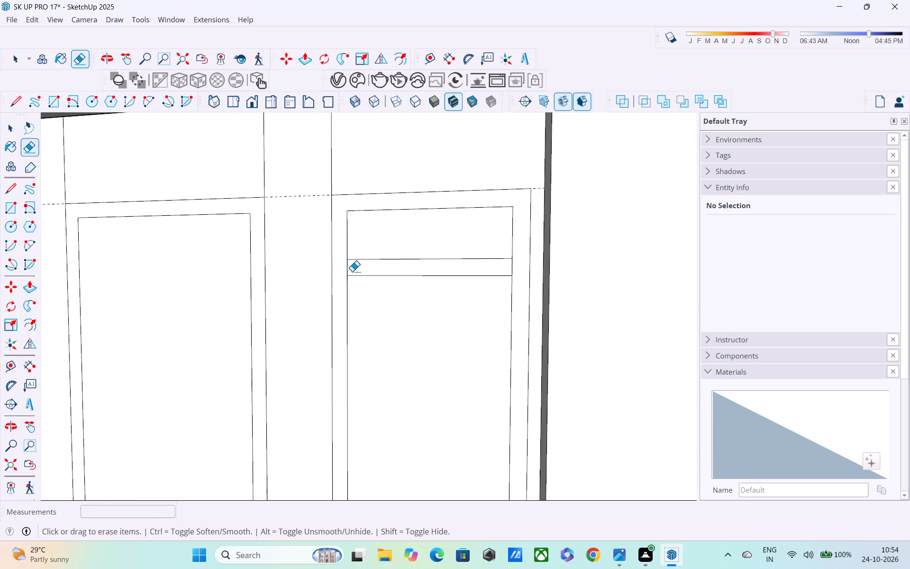
left_click_drag(351, 269, 341, 273)
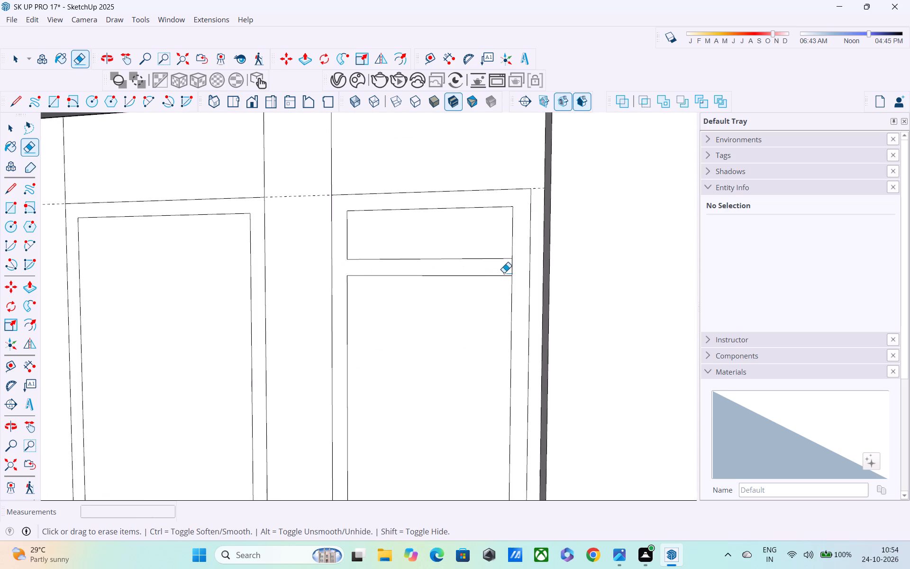
left_click(510, 271)
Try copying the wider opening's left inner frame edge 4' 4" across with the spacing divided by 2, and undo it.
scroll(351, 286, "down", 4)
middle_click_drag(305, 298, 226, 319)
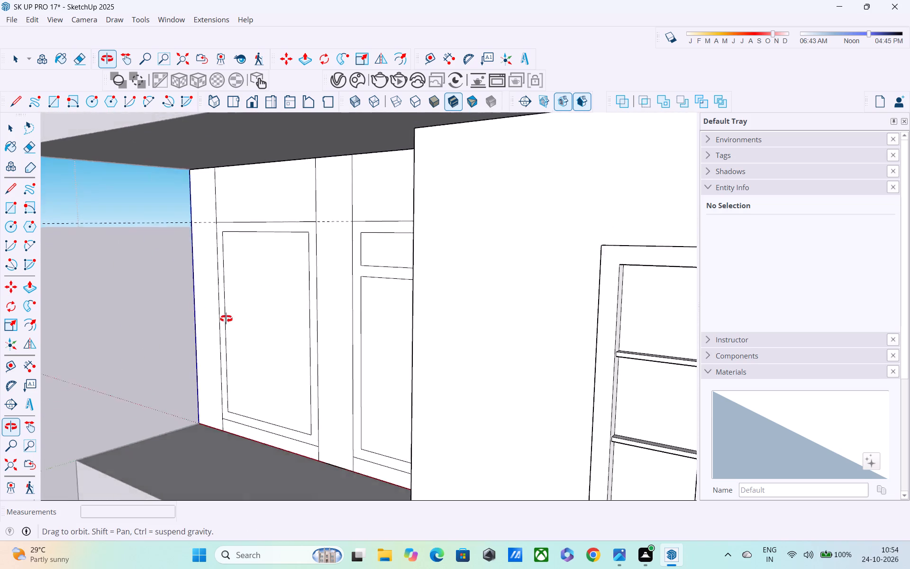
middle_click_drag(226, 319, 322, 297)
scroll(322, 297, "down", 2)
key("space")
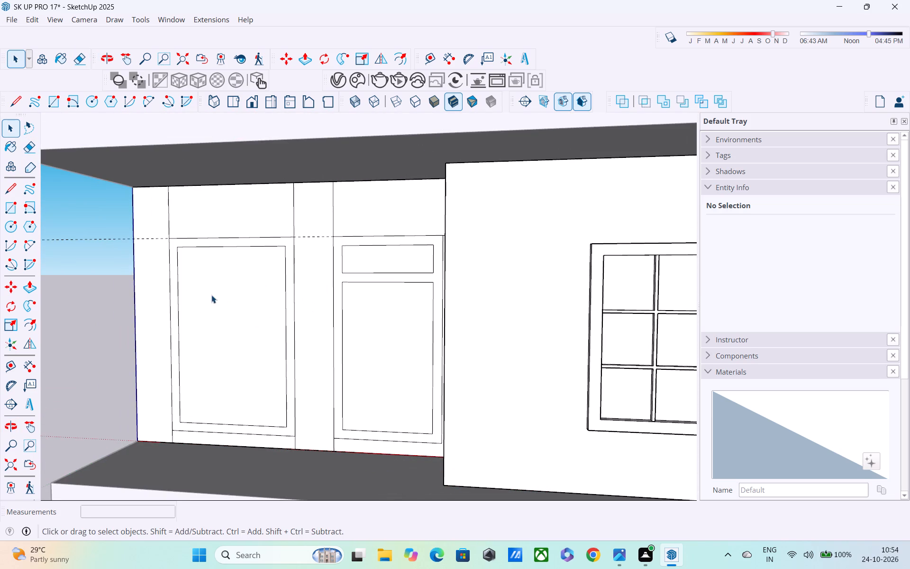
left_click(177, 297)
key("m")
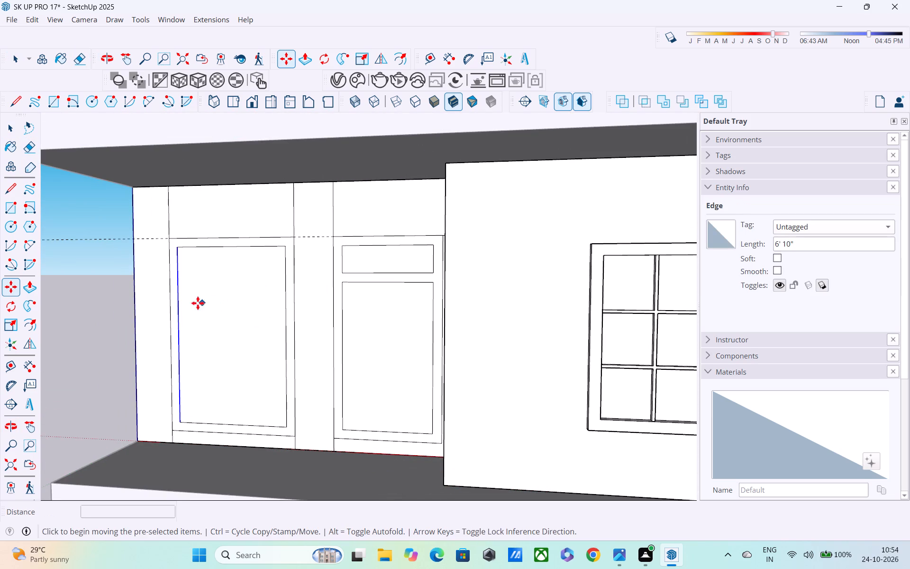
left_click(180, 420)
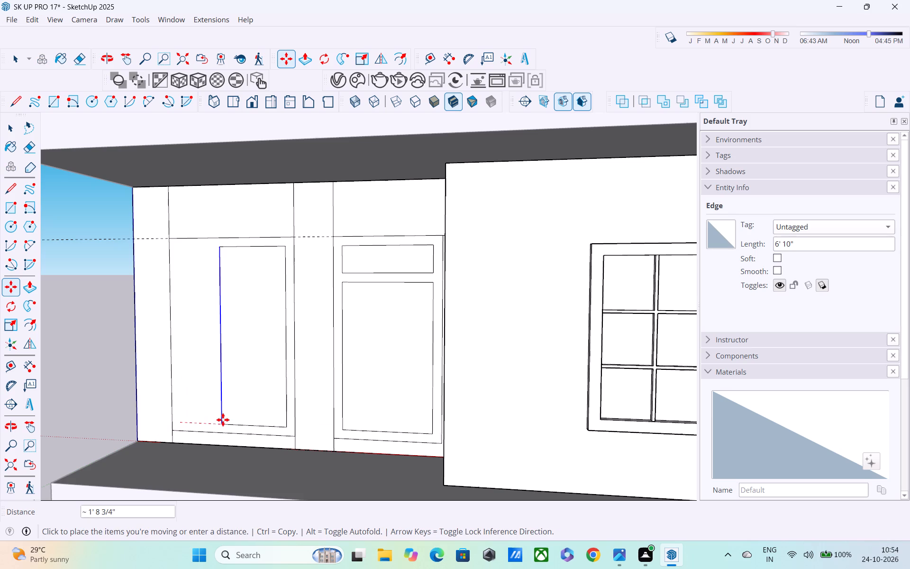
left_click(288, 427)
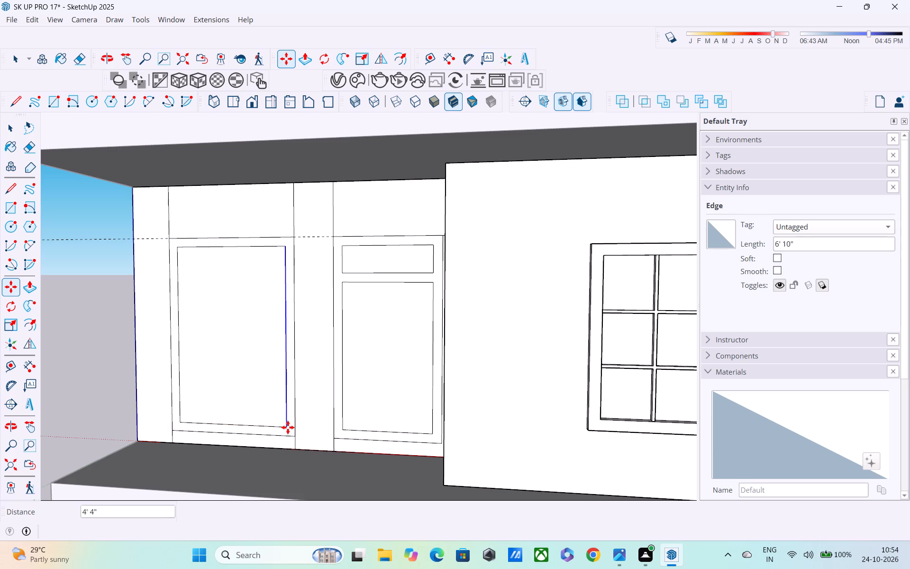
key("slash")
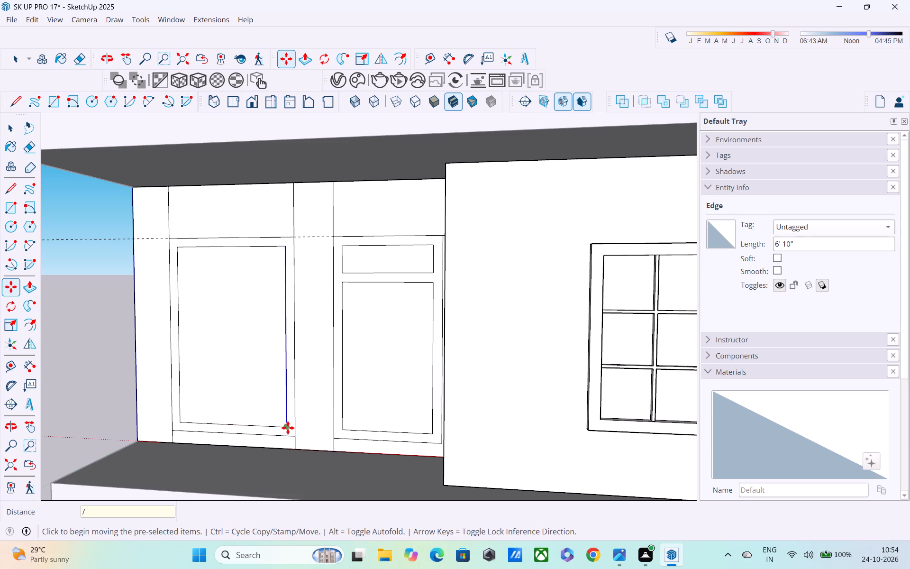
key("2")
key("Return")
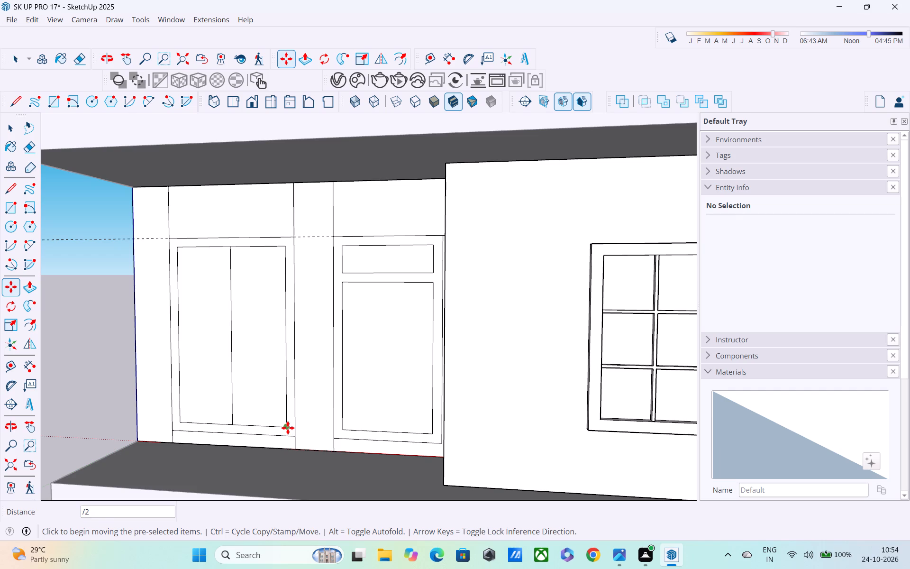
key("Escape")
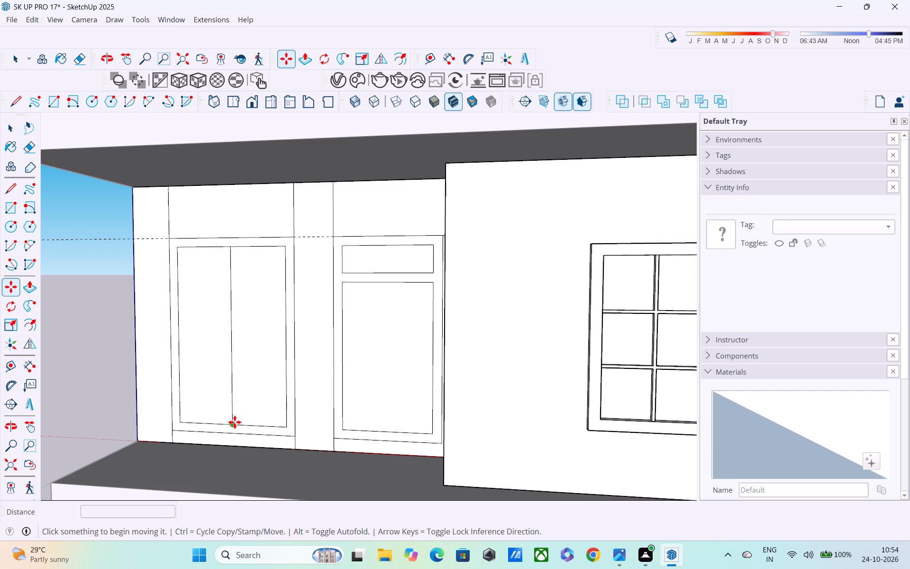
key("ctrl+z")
Copy the wider opening's left inner frame edge rightward to just past the opening's middle.
key("space")
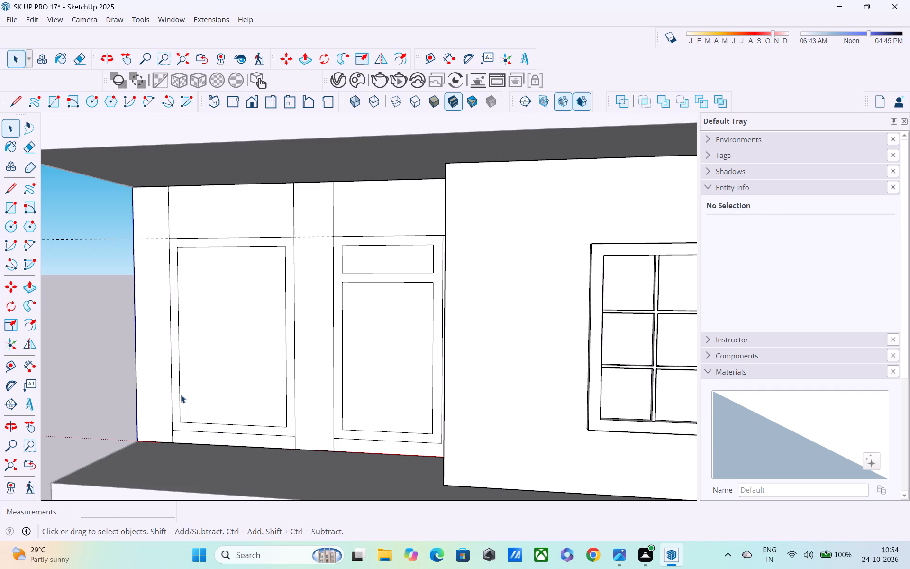
left_click(181, 395)
key("m")
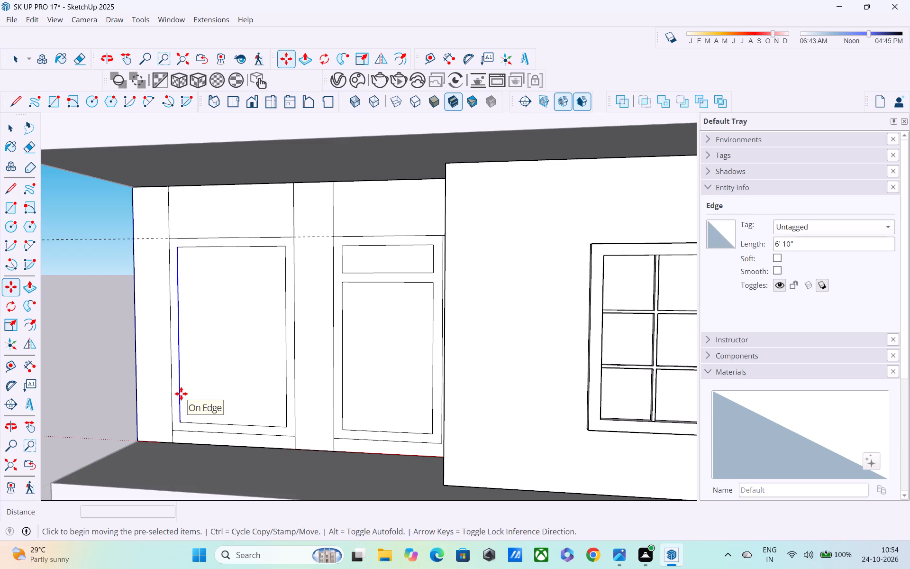
left_click(180, 422)
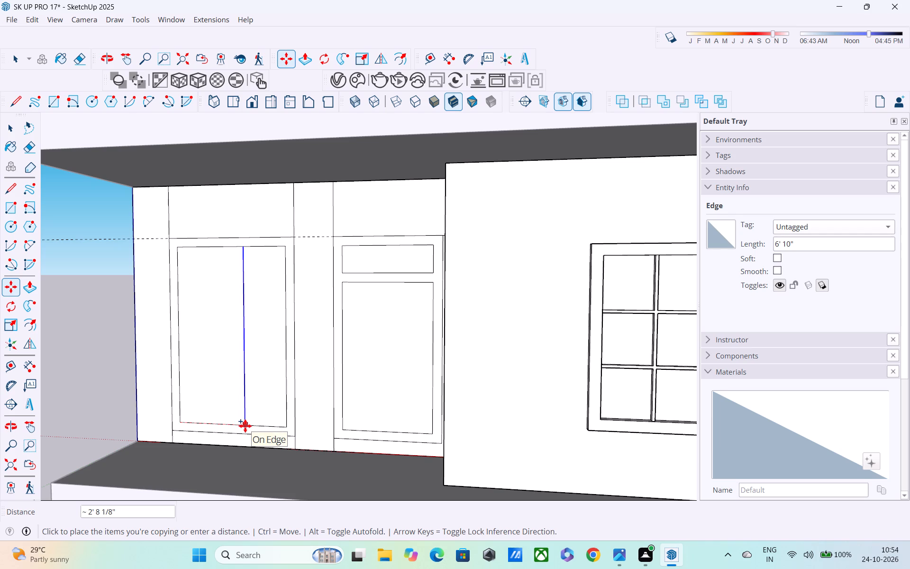
left_click(243, 426)
Copy the wider opening's new vertical line 4" to the left to form a central mullion.
key("space")
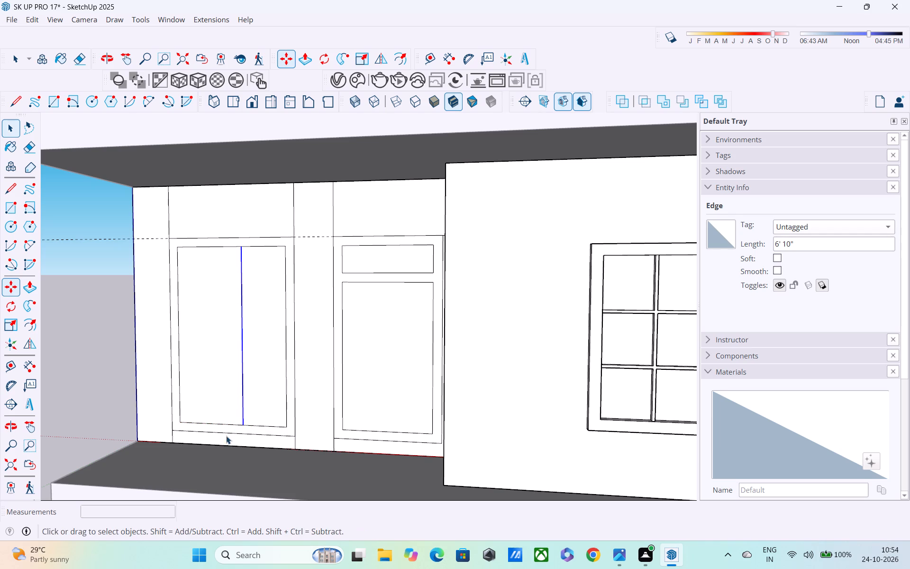
left_click(243, 394)
left_click(243, 394)
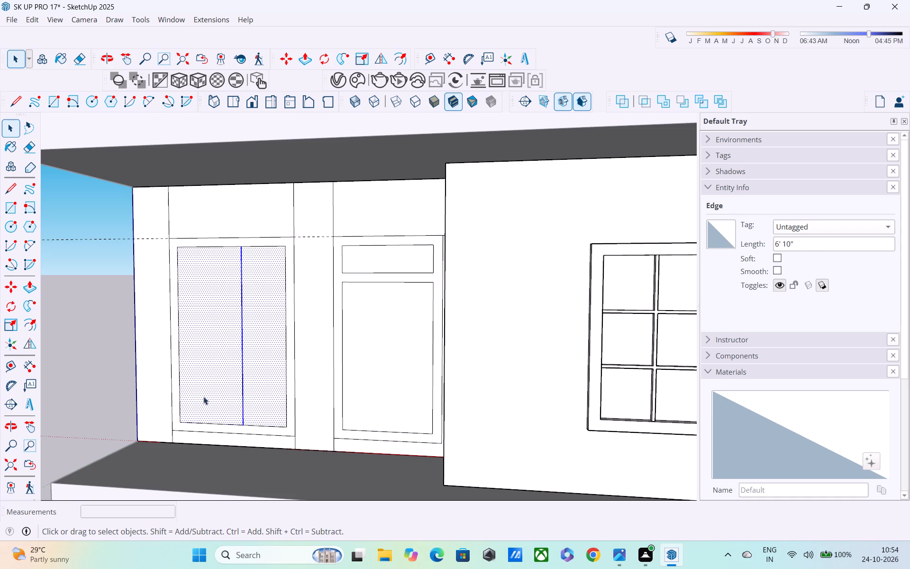
left_click(89, 324)
left_click(96, 335)
left_click(242, 334)
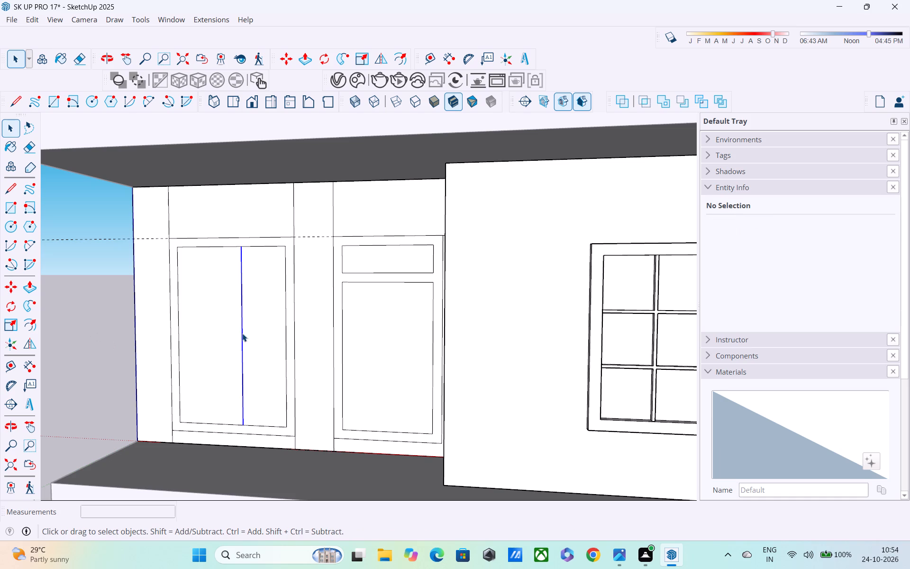
key("m")
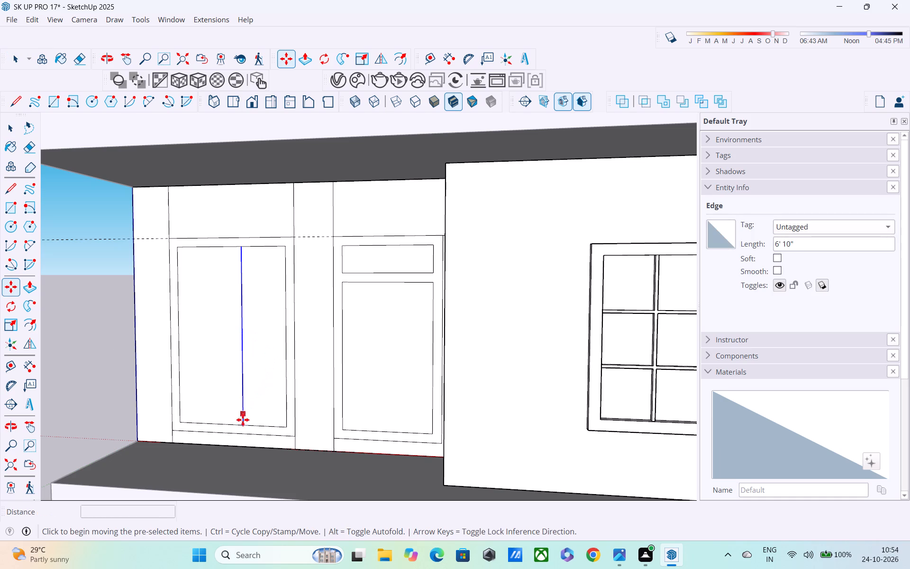
left_click(241, 424)
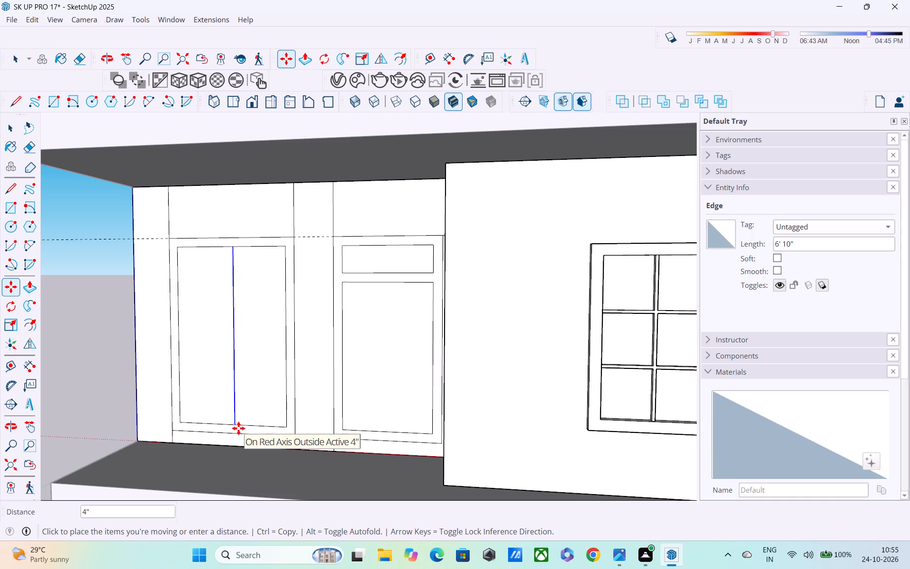
left_click(238, 428)
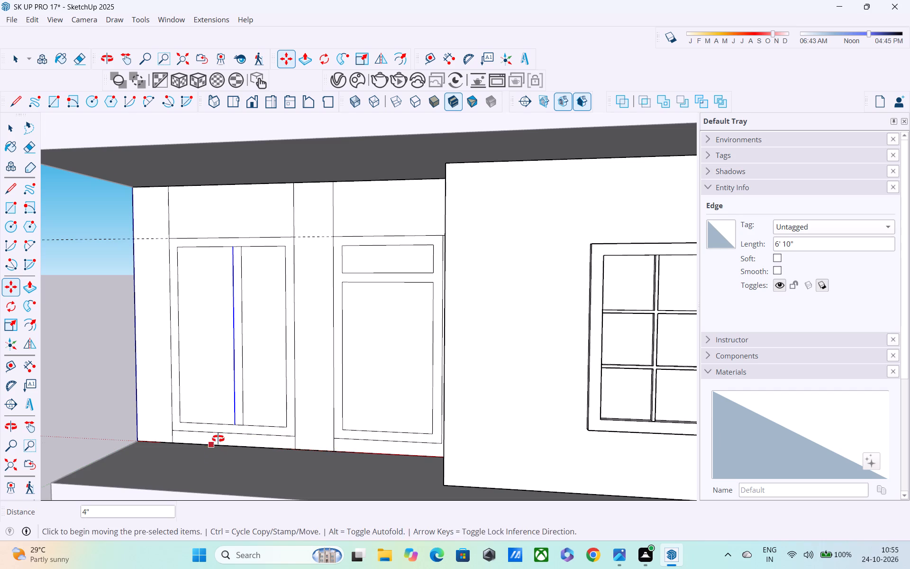
Copy the wider opening's three top inner frame edges down about 1' 8".
middle_click_drag(218, 439, 309, 409)
scroll(300, 402, "down", 3)
middle_click_drag(292, 400, 203, 453)
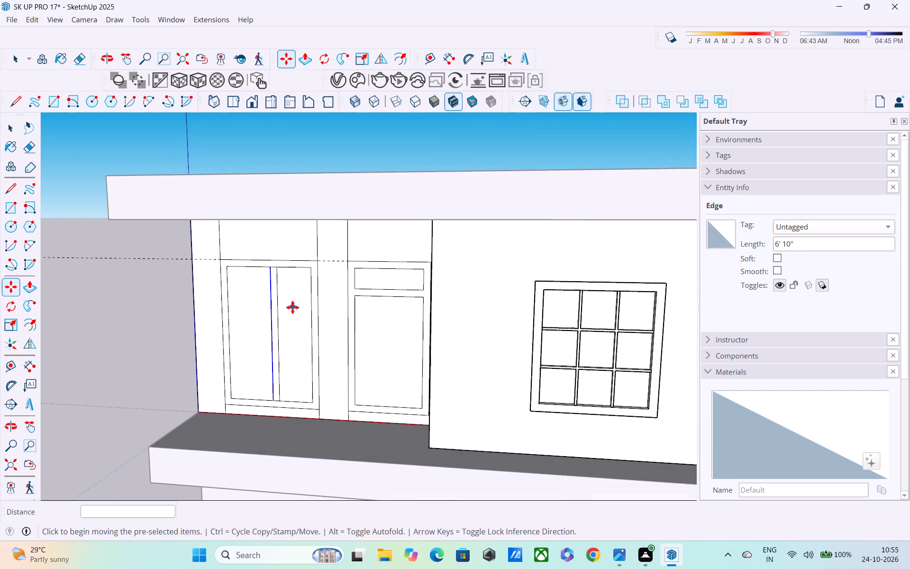
key("space")
left_click(292, 267)
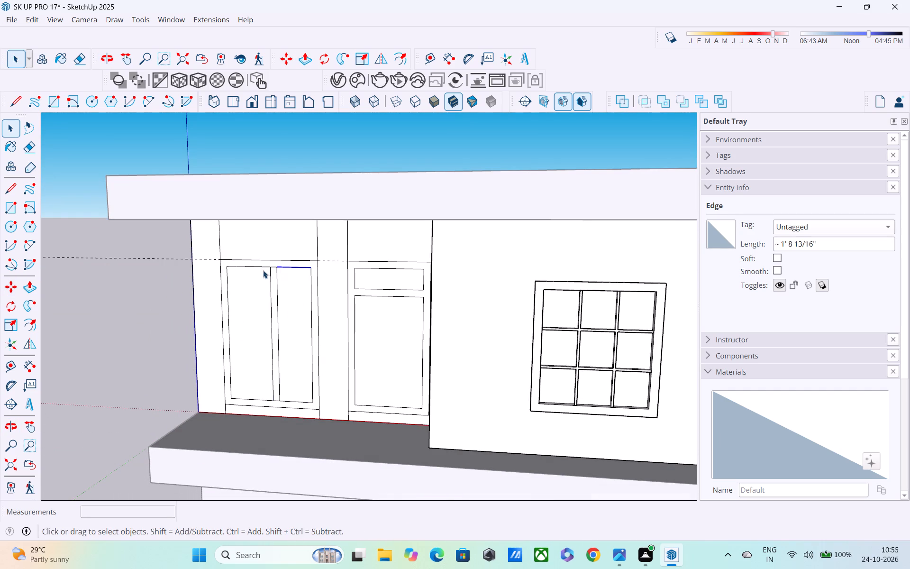
scroll(265, 269, "up", 7)
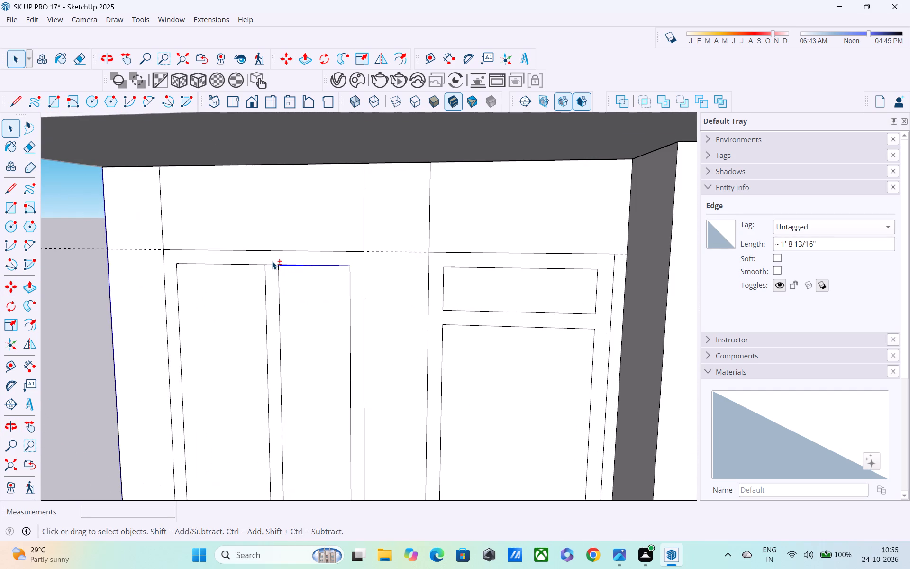
left_click(270, 264, "shift")
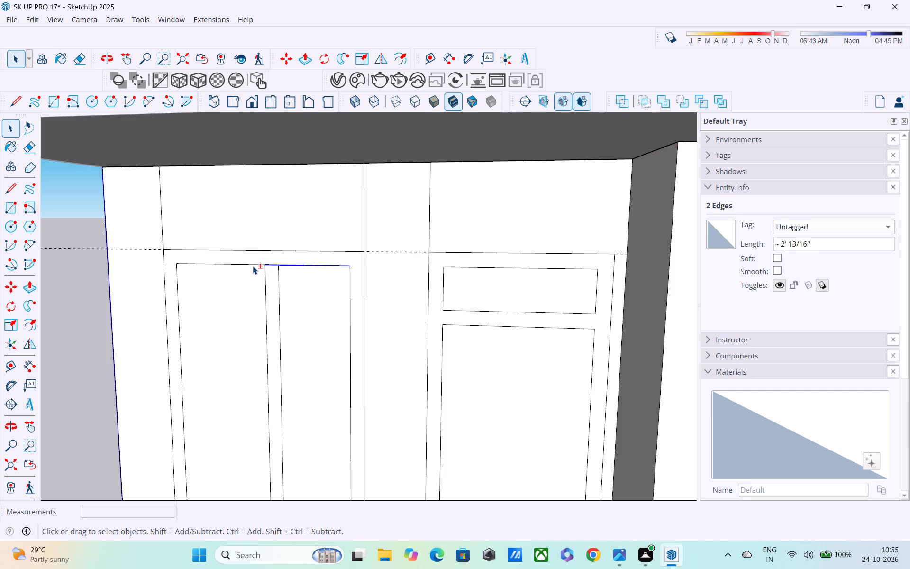
left_click(253, 266, "shift")
key("m")
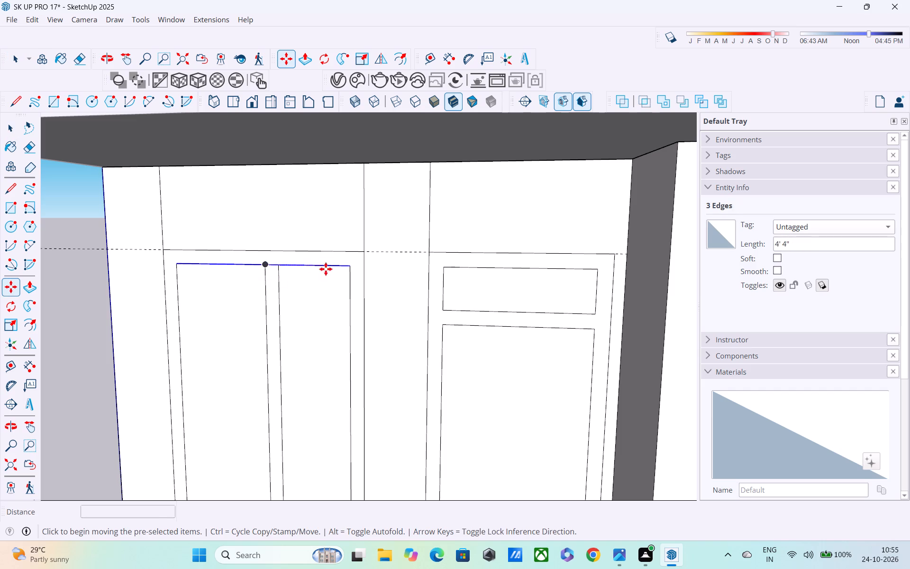
left_click(347, 266)
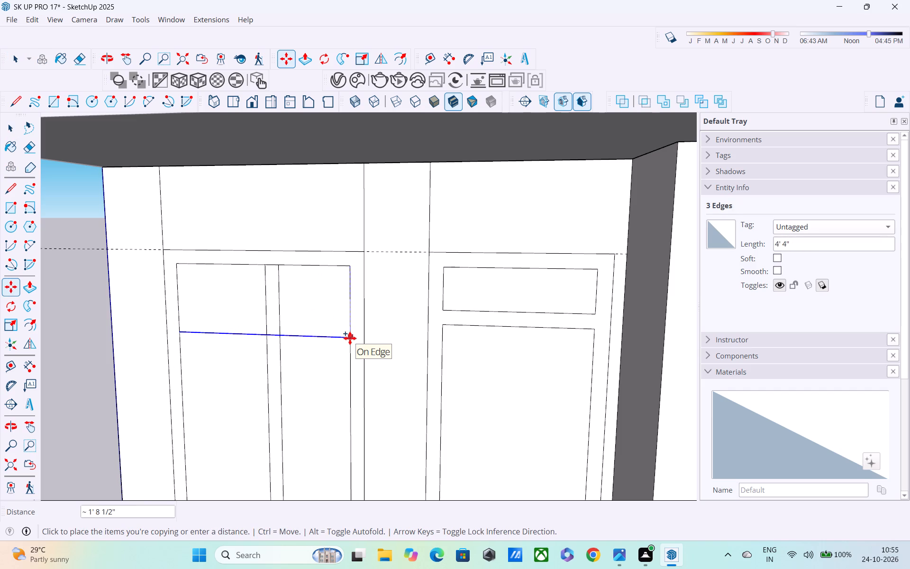
middle_click_drag(347, 336, 358, 252, "shift")
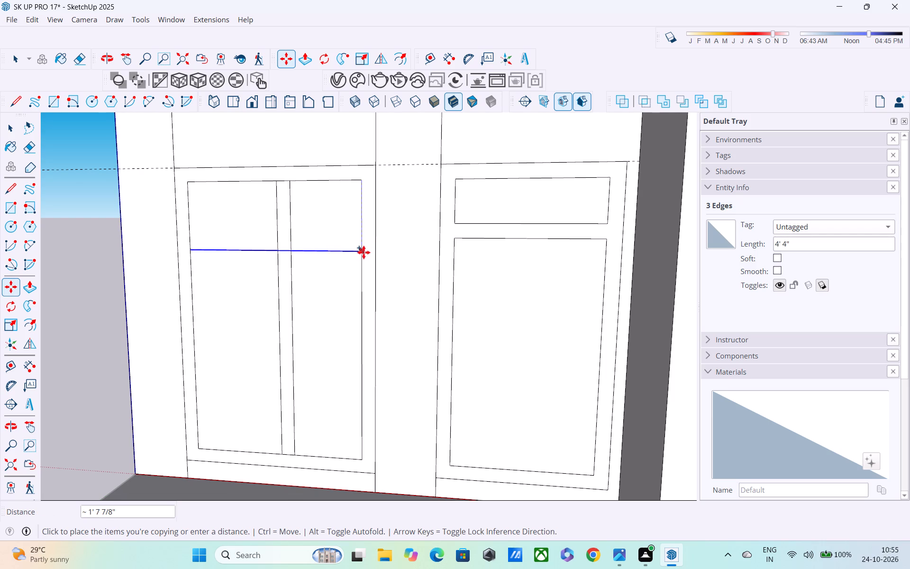
left_click(364, 252)
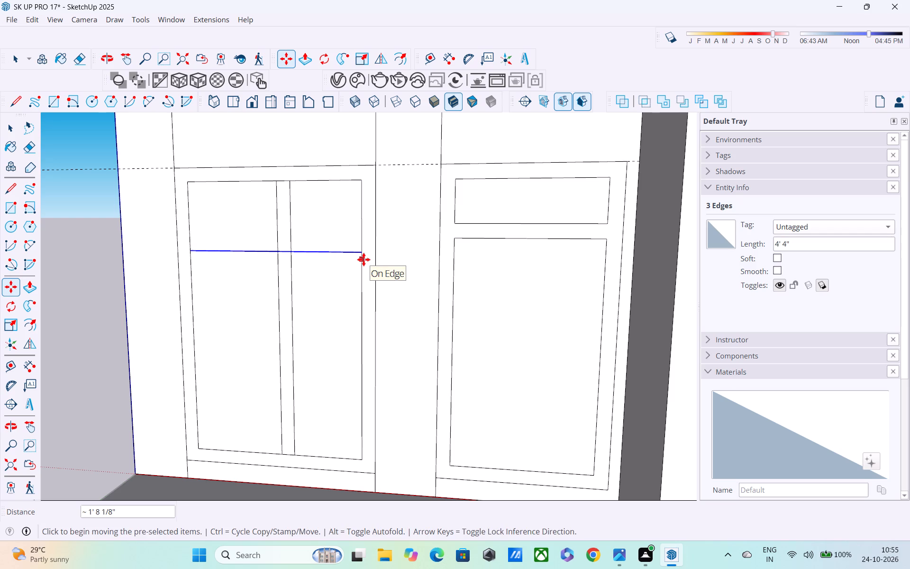
Copy the wider opening's new horizontal line 4" down to form a crossbar.
left_click(361, 255)
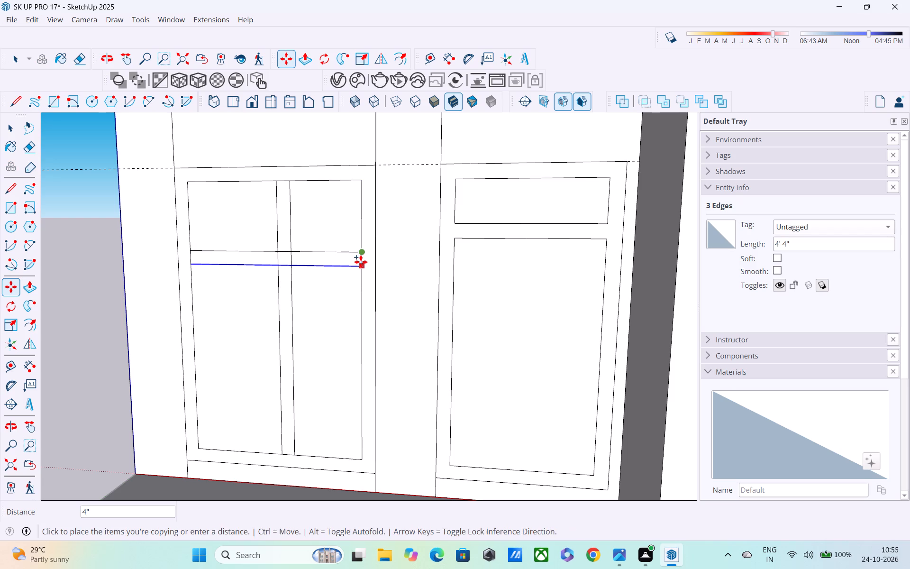
left_click(361, 262)
middle_click_drag(357, 291, 356, 236)
key("space")
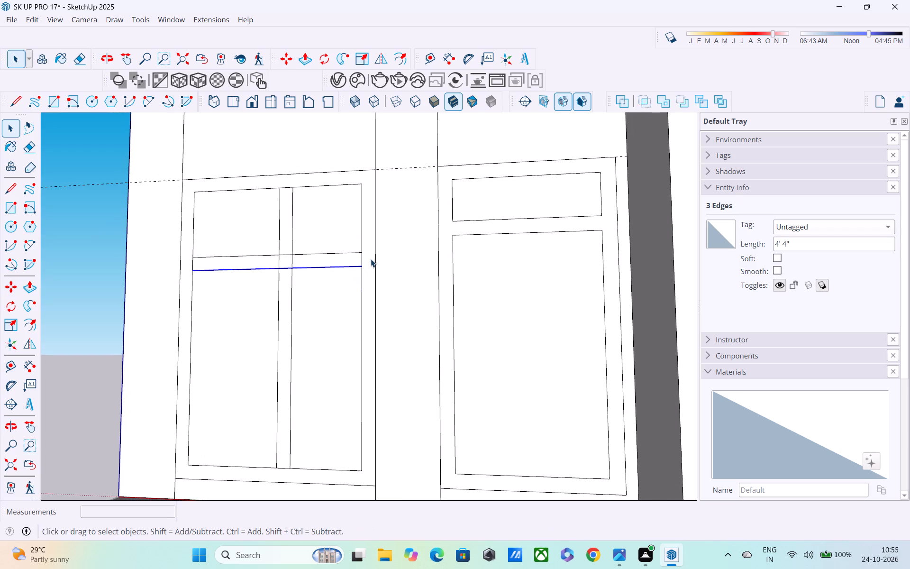
Delete the dashed horizontal guide line running across the tops of the two front openings.
scroll(379, 241, "down", 7)
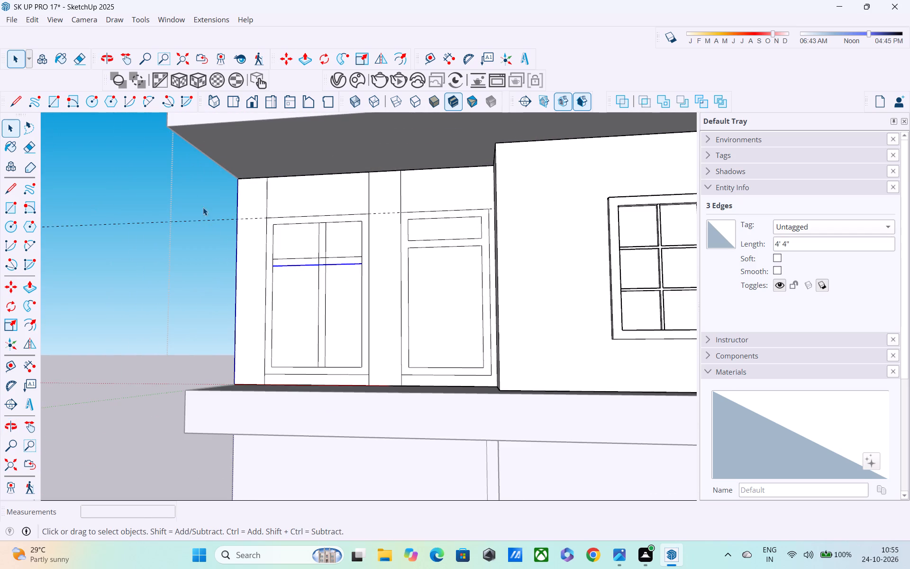
left_click_drag(200, 197, 161, 281)
key("Delete")
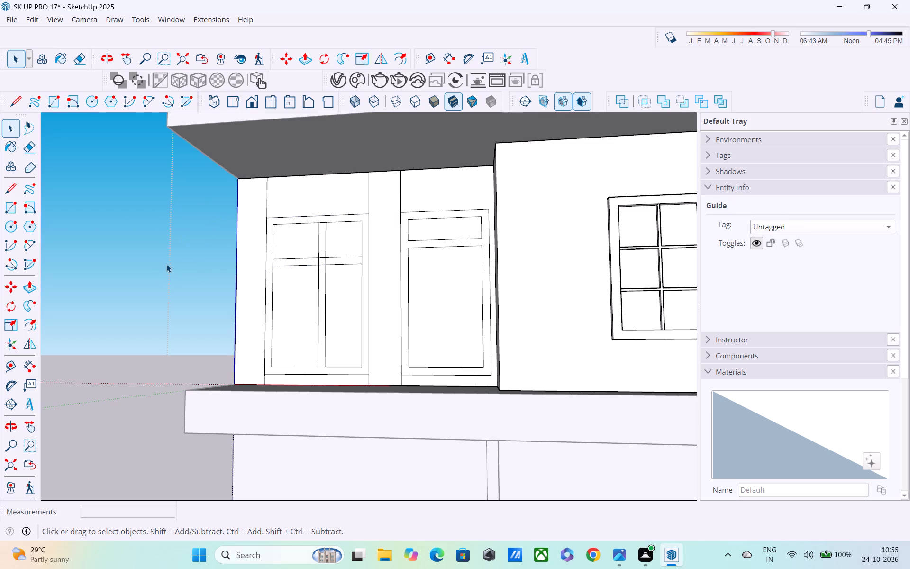
Pull the wider opening's outer frame face out 3" with Push/Pull.
middle_click_drag(290, 290, 310, 317)
key("p")
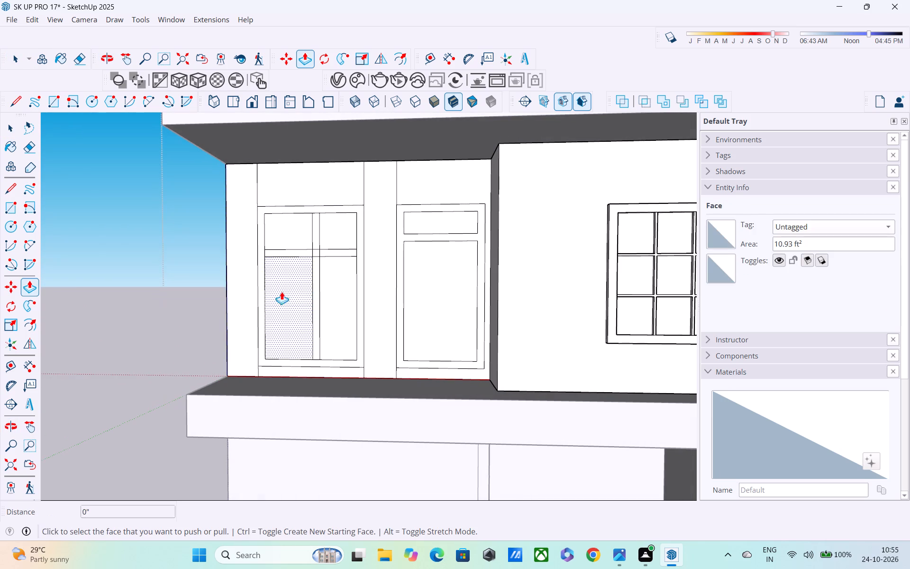
left_click(260, 300)
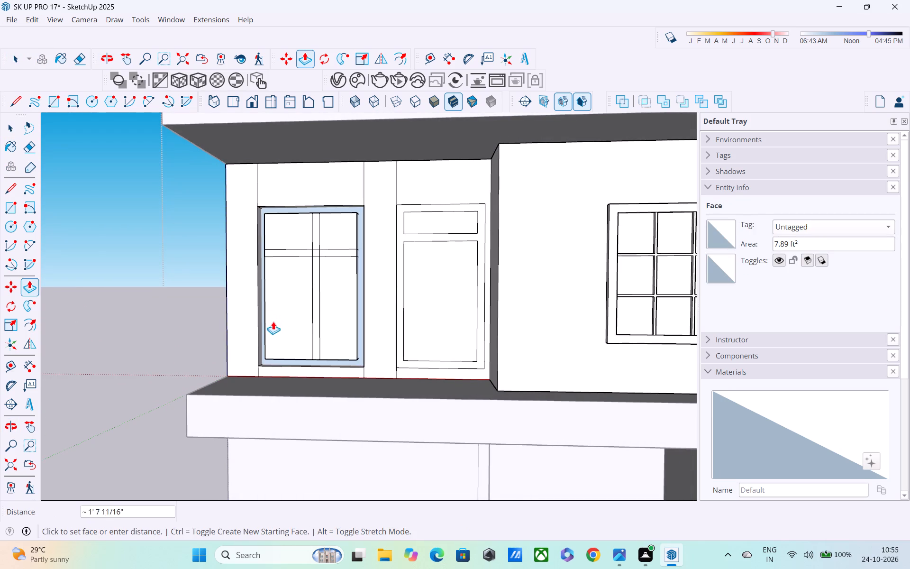
type("3\"")
key("Return")
Erase the four short edges where the wider opening's mullion and crossbar intersect, merging them into one cross-shaped face.
scroll(308, 282, "up", 4)
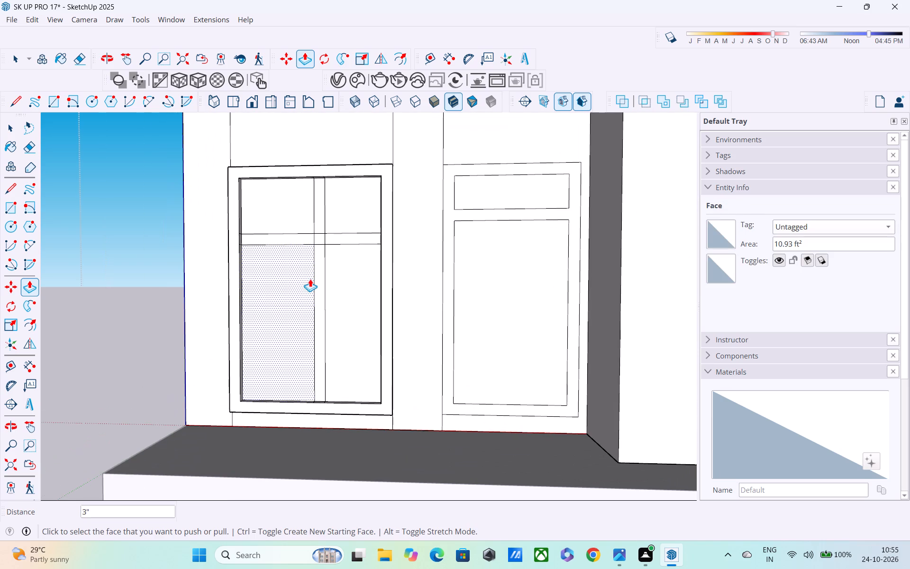
middle_click_drag(310, 279, 282, 309)
scroll(308, 236, "up", 3)
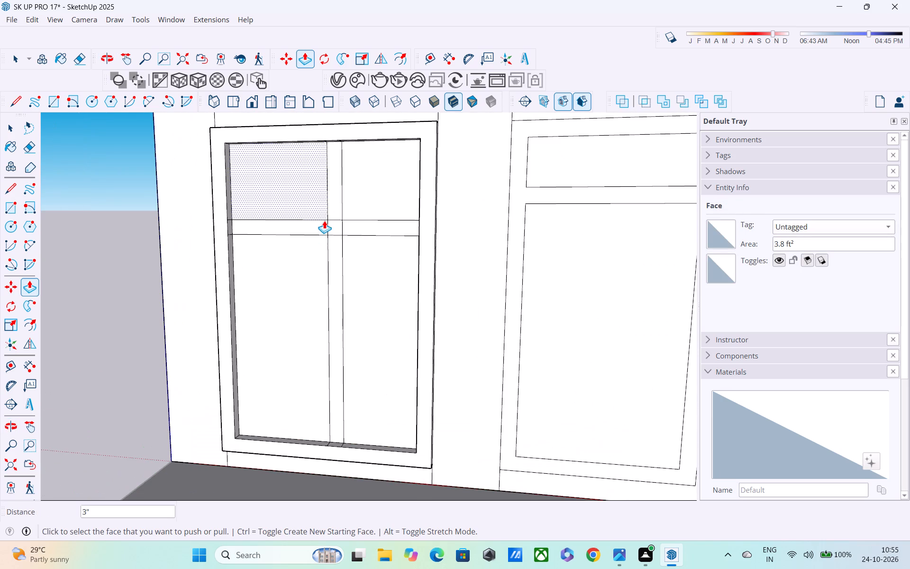
key("e")
scroll(327, 227, "up", 4)
left_click_drag(336, 204, 340, 235)
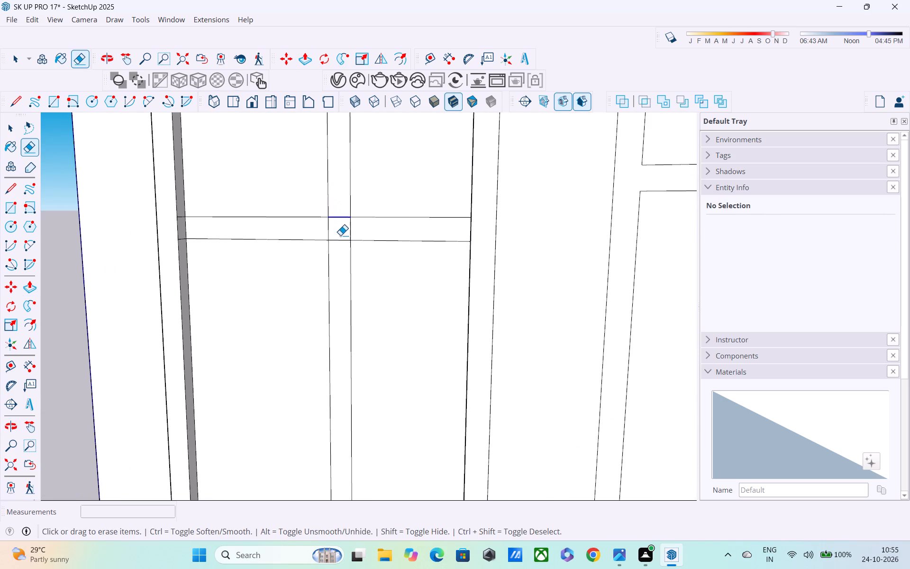
left_click_drag(340, 235, 344, 261)
left_click_drag(308, 229, 360, 227)
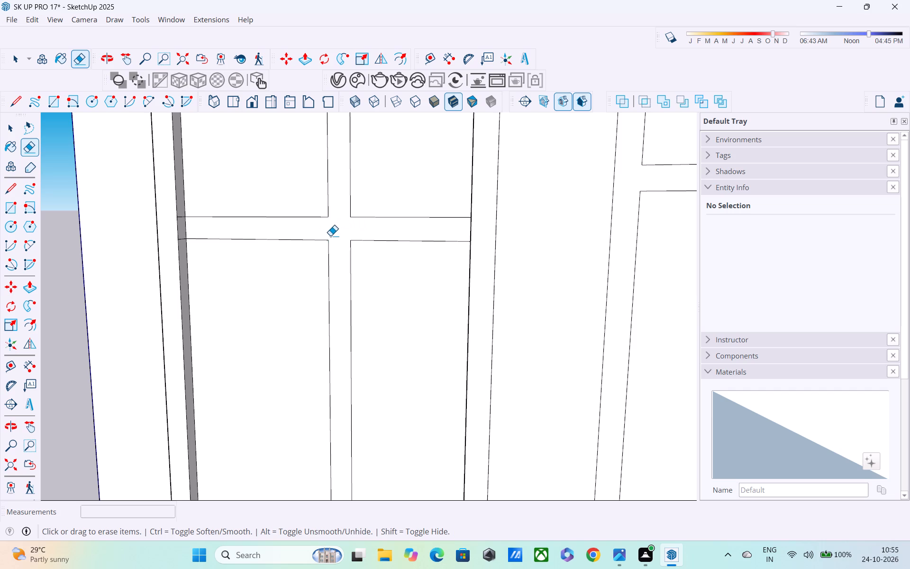
Pull the wider opening's cross-shaped mullion and crossbar face out 2".
key("p")
left_click(319, 233)
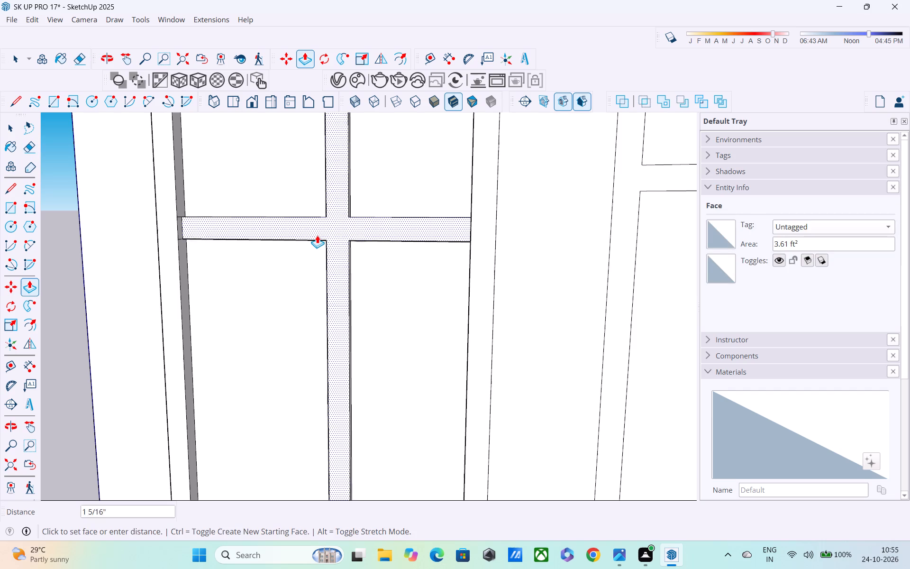
type("2\"")
key("Return")
Erase the two short leftover edges on the frame's inner side at the crossbar's left end.
scroll(318, 237, "down", 2)
middle_click_drag(310, 249, 176, 253)
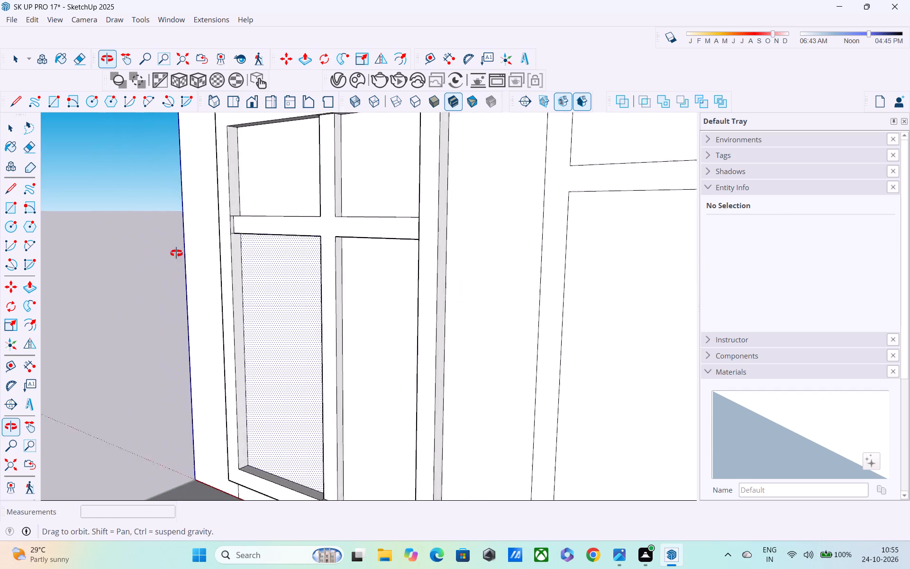
middle_click_drag(176, 253, 131, 264)
key("e")
scroll(216, 210, "down", 1)
scroll(328, 219, "up", 3)
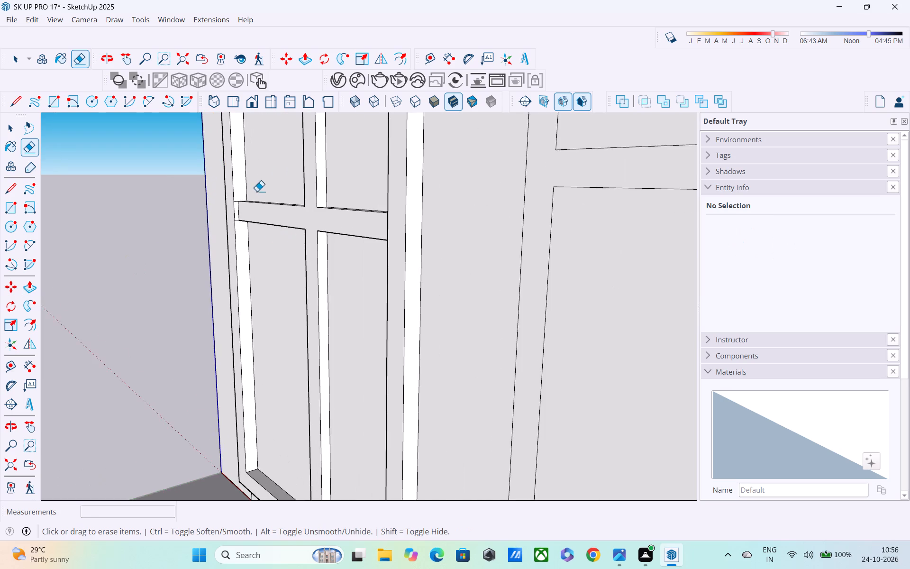
scroll(256, 191, "up", 13)
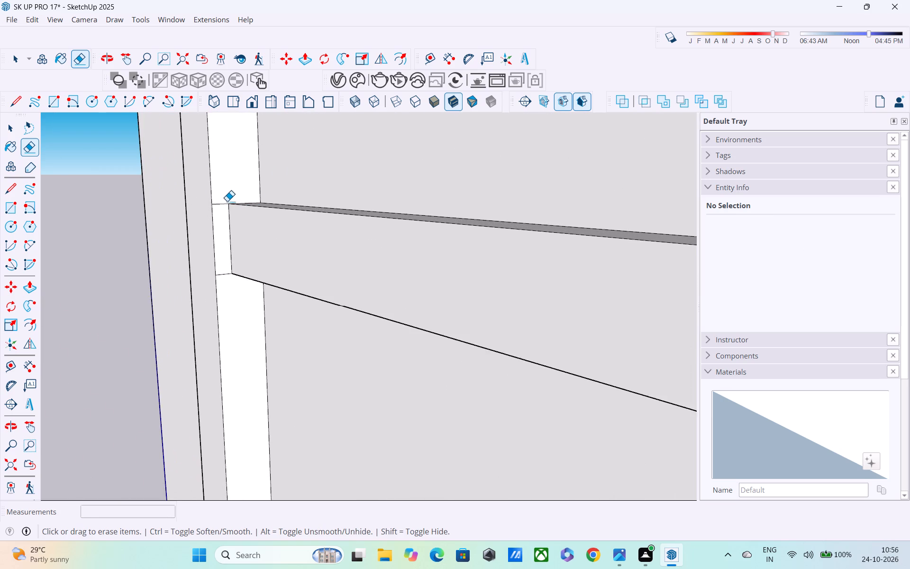
scroll(227, 201, "up", 4)
left_click_drag(223, 200, 229, 328)
scroll(227, 318, "down", 3)
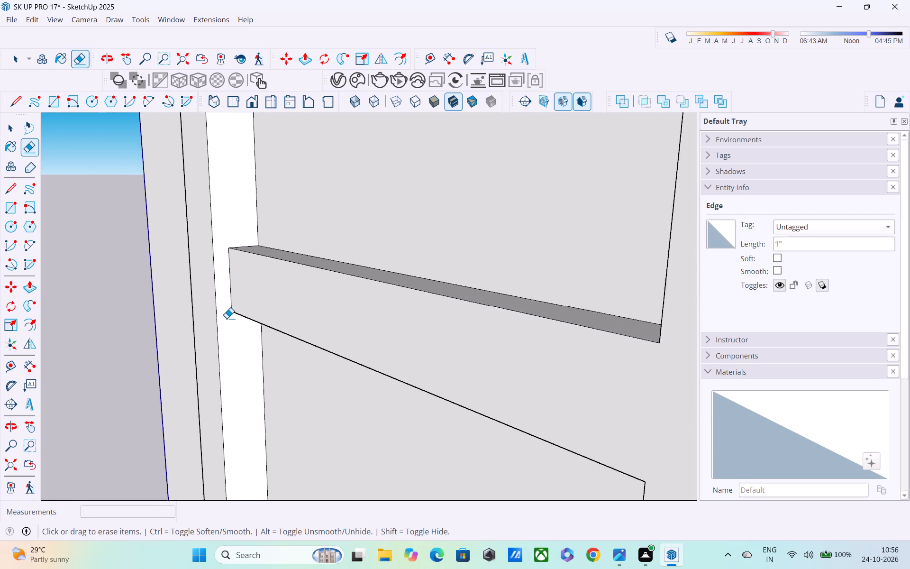
scroll(227, 318, "down", 10)
Erase the two short leftover edges on the frame's bottom inner side at the foot of the central mullion.
middle_click_drag(233, 289, 242, 437, "shift")
middle_click_drag(244, 386, 250, 264, "shift")
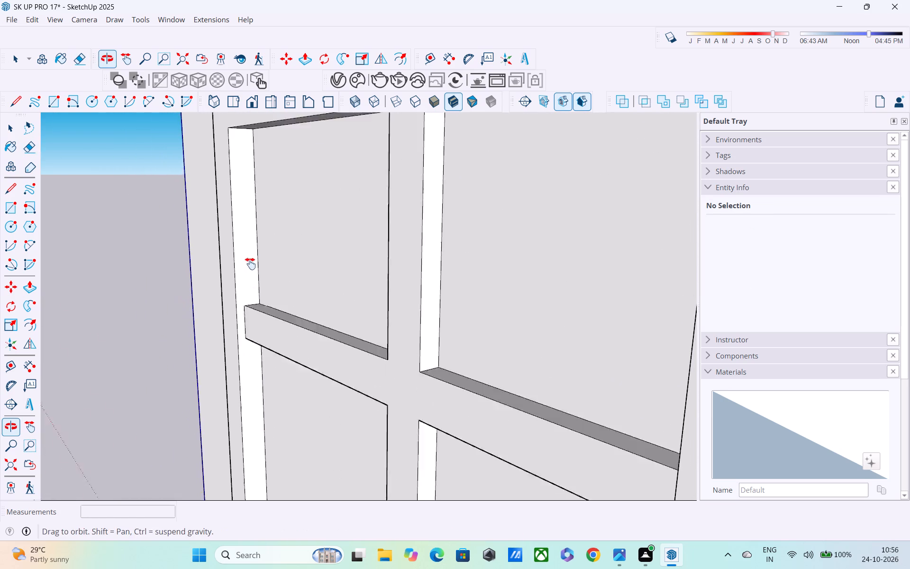
middle_click_drag(250, 264, 257, 210, "shift")
scroll(286, 239, "down", 4)
middle_click_drag(294, 295, 255, 174)
middle_click_drag(269, 297, 191, 220)
scroll(153, 351, "up", 2)
middle_click_drag(153, 387, 173, 303, "shift")
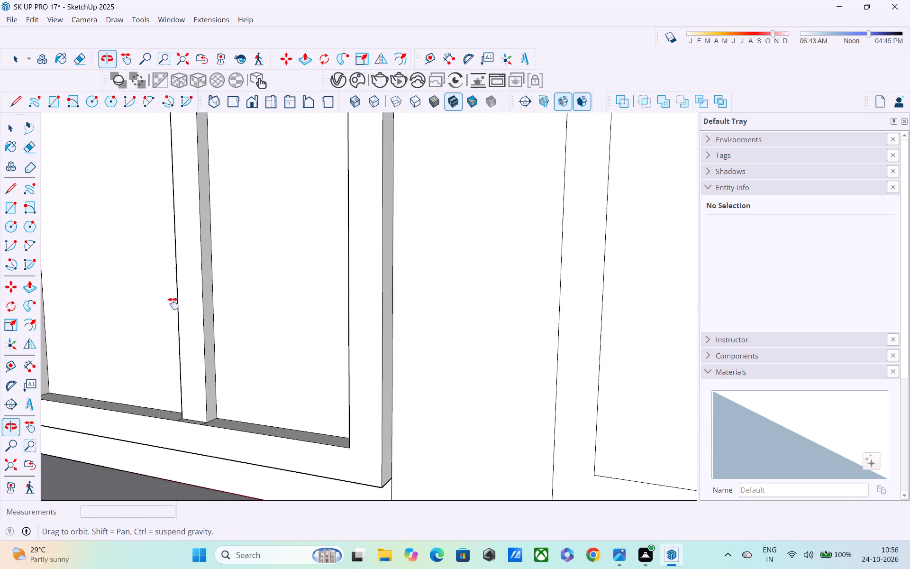
middle_click_drag(173, 303, 192, 234, "shift")
middle_click_drag(227, 320, 165, 429)
scroll(214, 298, "up", 9)
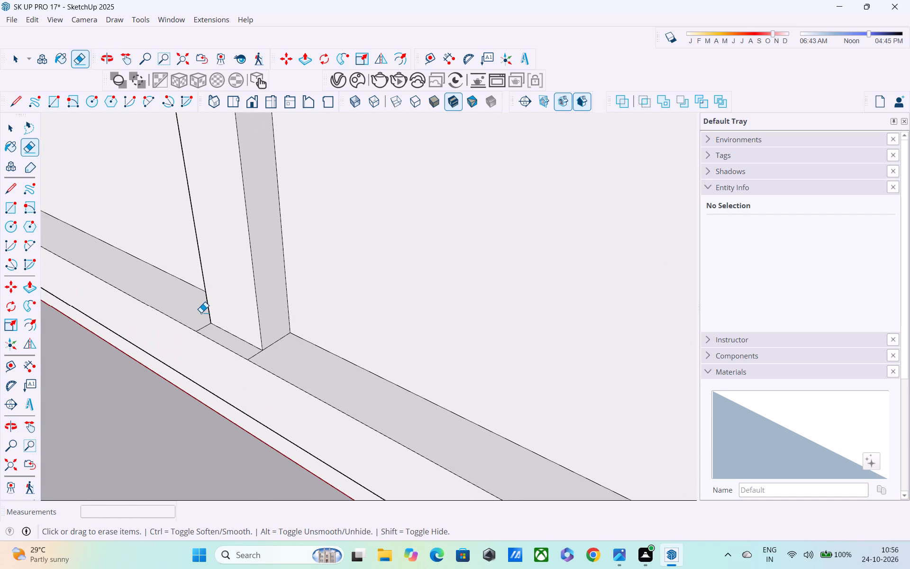
left_click_drag(201, 312, 267, 361)
scroll(252, 345, "down", 11)
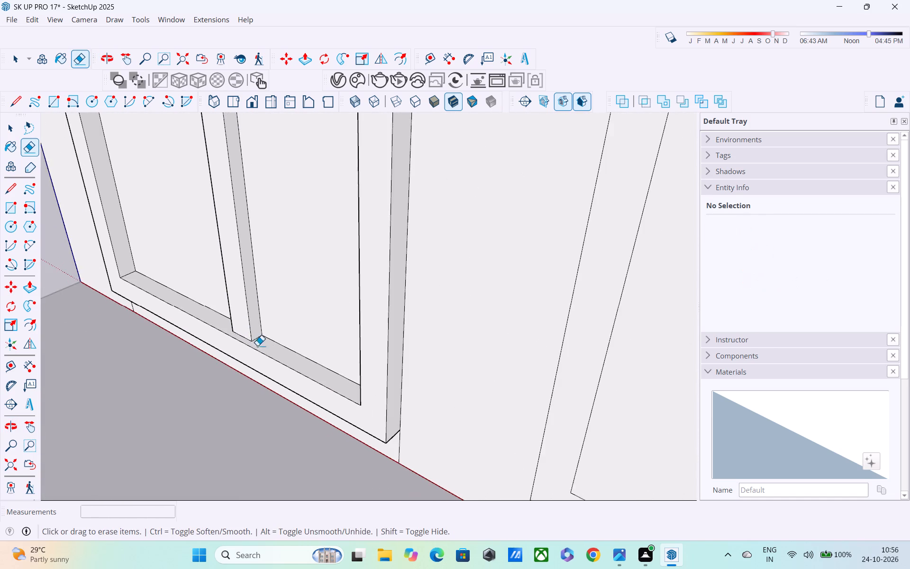
Erase the two short leftover edges on the frame's inner side at the crossbar's right end.
middle_click_drag(282, 348, 176, 384)
middle_click_drag(243, 335, 437, 306)
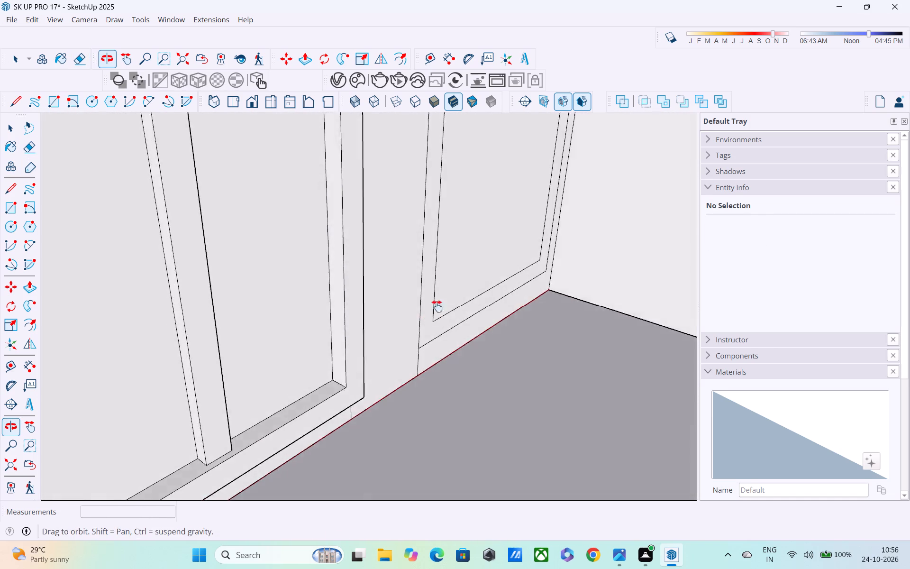
middle_click_drag(437, 306, 437, 295)
middle_click_drag(351, 250, 383, 469, "shift")
middle_click_drag(369, 287, 411, 247)
scroll(389, 162, "up", 5)
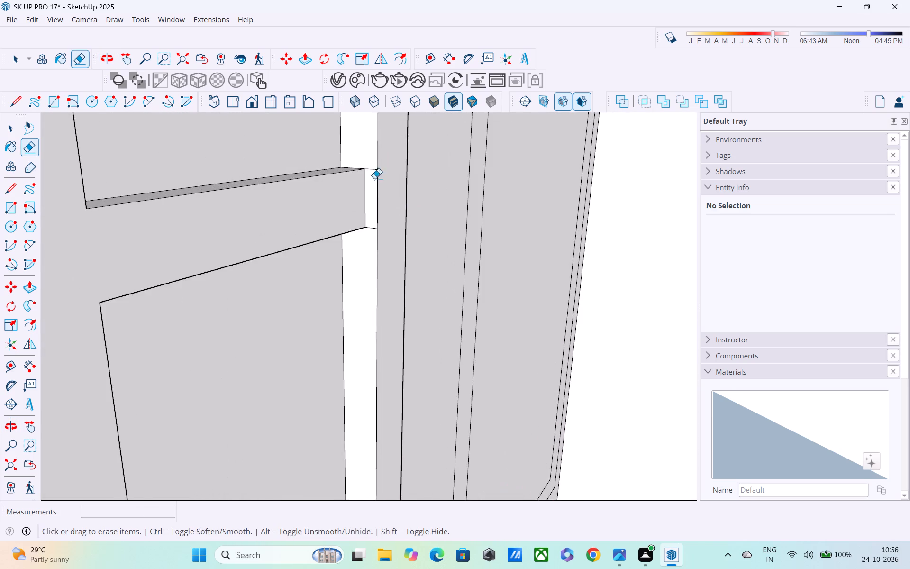
scroll(369, 184, "up", 4)
left_click_drag(374, 156, 373, 262)
scroll(372, 217, "down", 4)
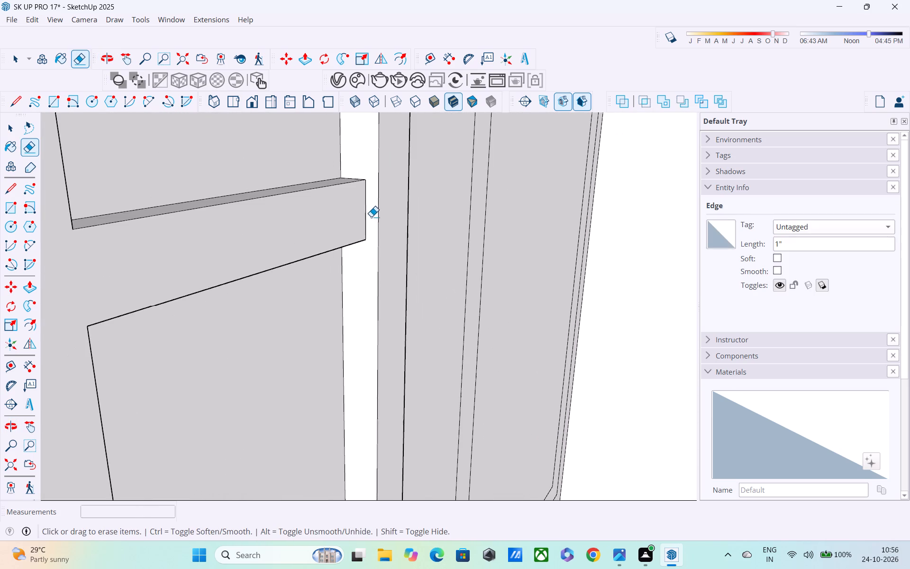
Erase the two short leftover edges on the frame's top inner side at the head of the central mullion.
middle_click_drag(363, 190, 364, 492, "shift")
middle_click_drag(356, 326, 476, 178)
scroll(349, 228, "down", 1, "shift")
scroll(470, 187, "down", 5)
middle_click_drag(407, 229, 348, 372, "shift")
middle_click_drag(258, 270, 300, 190)
scroll(276, 236, "up", 4)
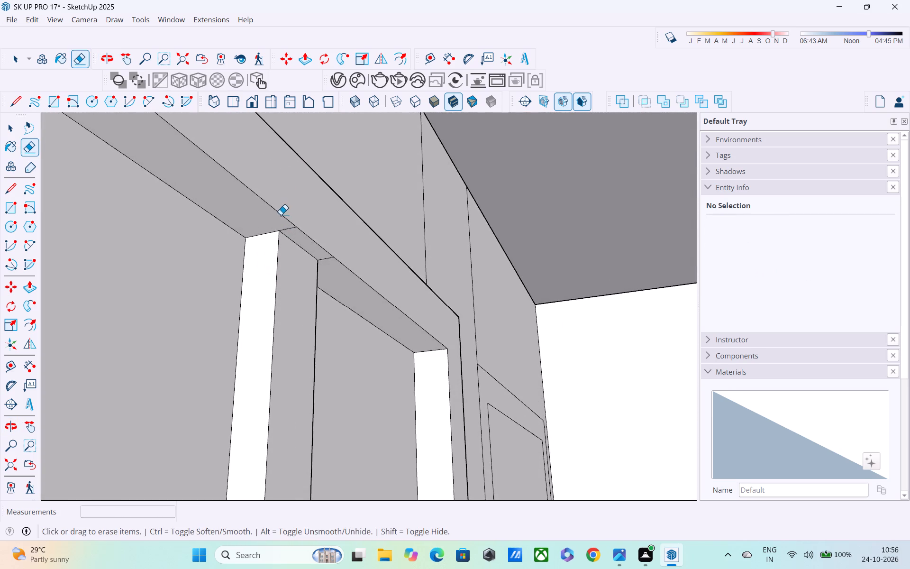
scroll(281, 214, "up", 4)
middle_click_drag(280, 223, 293, 179)
left_click_drag(293, 235, 293, 235)
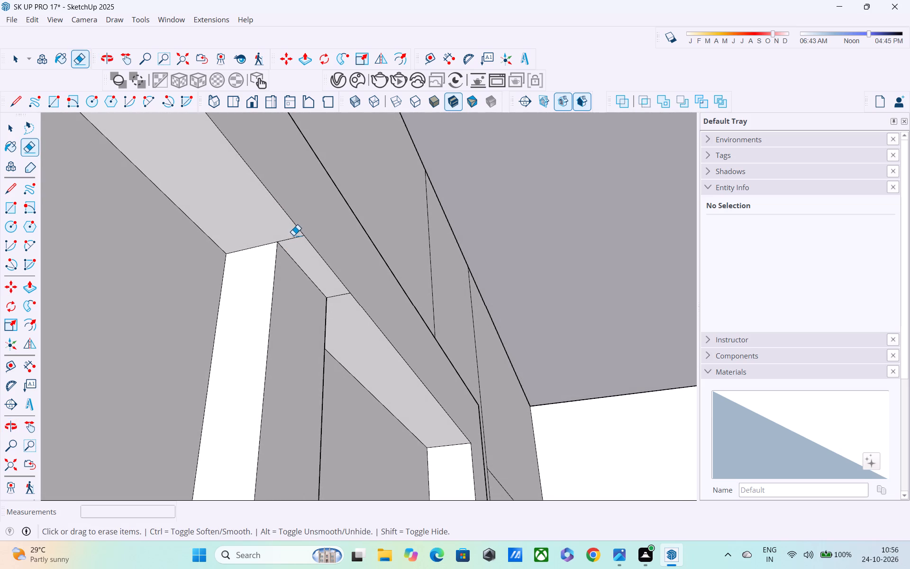
left_click_drag(293, 235, 344, 300)
scroll(339, 290, "down", 9)
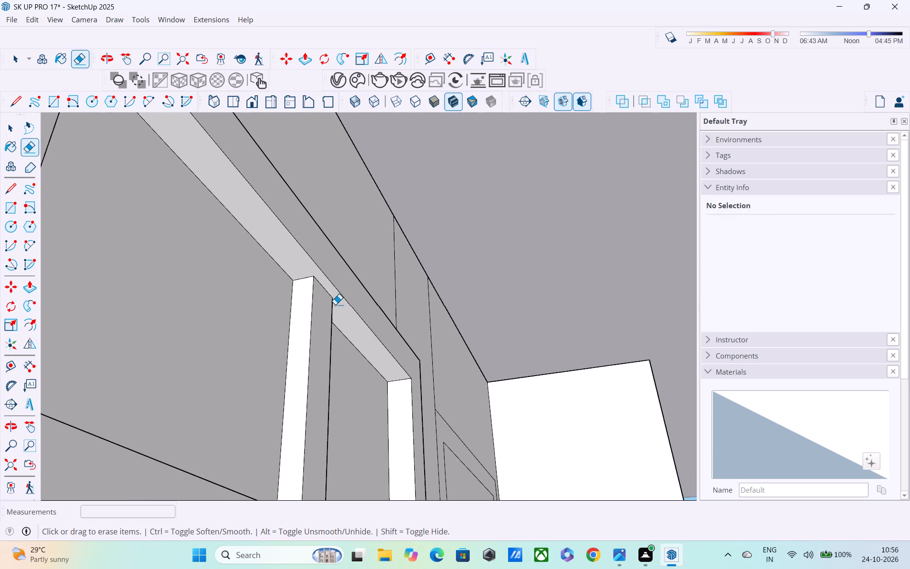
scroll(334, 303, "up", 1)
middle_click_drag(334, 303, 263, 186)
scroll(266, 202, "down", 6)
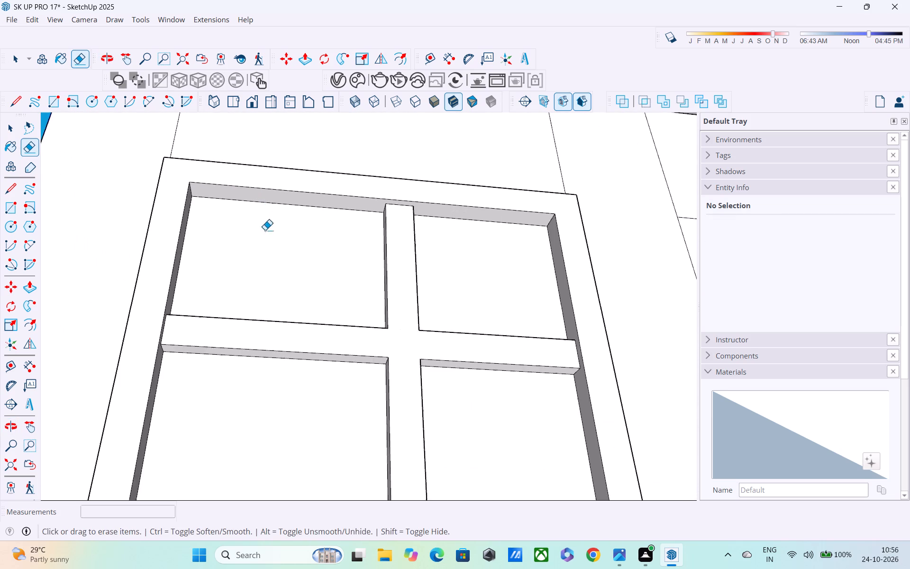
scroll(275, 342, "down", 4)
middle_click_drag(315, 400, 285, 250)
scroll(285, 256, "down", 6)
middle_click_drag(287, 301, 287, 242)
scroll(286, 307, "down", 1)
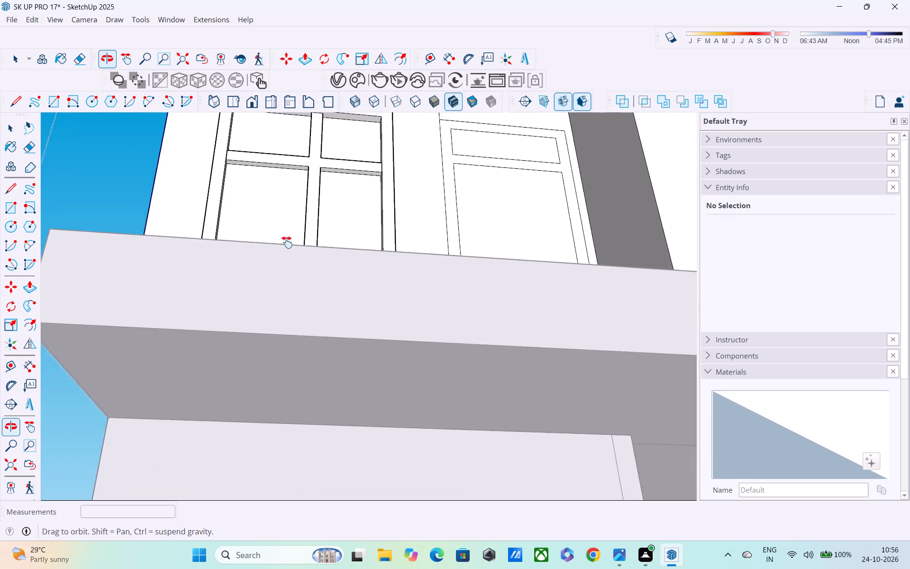
Extrude the frame and crossbar of the two-panel opening beside the projecting wall block outward by 3".
middle_click_drag(287, 242, 290, 232)
middle_click_drag(293, 233, 218, 526)
scroll(216, 324, "up", 3)
middle_click_drag(198, 308, 220, 351)
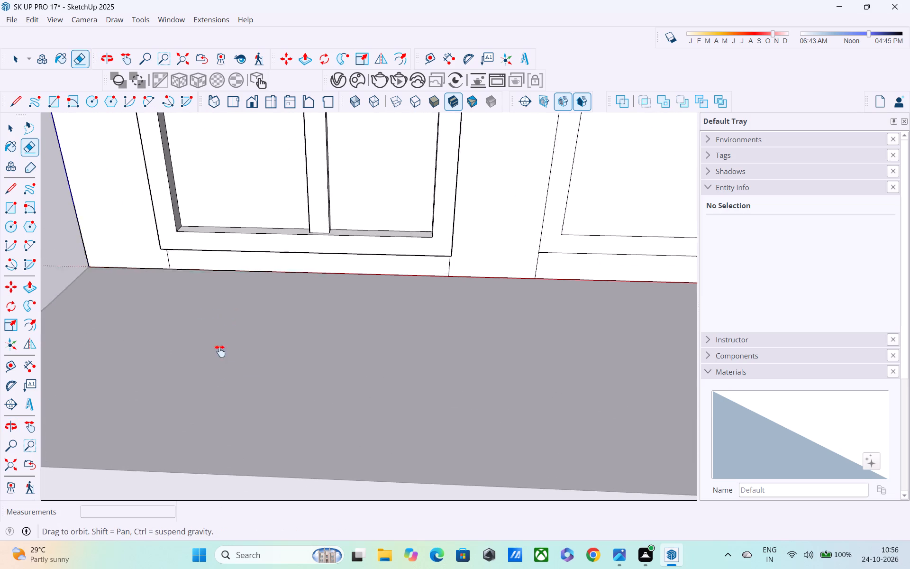
middle_click_drag(220, 351, 289, 440)
scroll(319, 389, "down", 5)
middle_click_drag(359, 389, 155, 394, "shift")
middle_click_drag(280, 351, 239, 485, "shift")
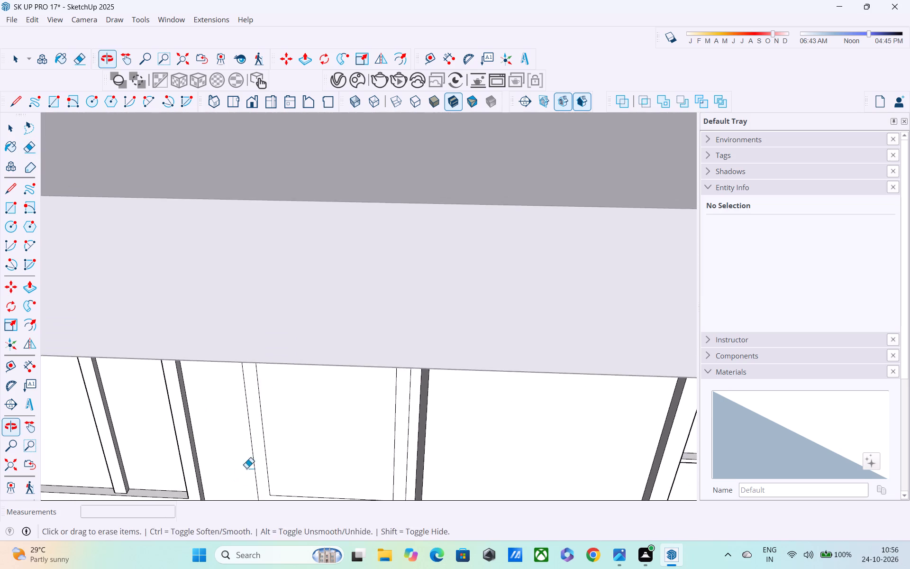
middle_click_drag(284, 414, 264, 345, "shift")
key("p")
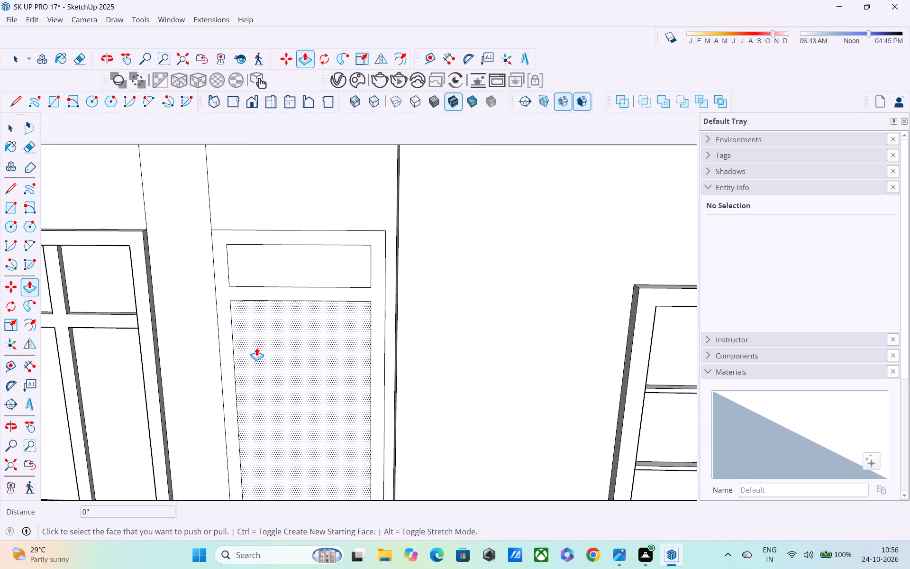
left_click(223, 377)
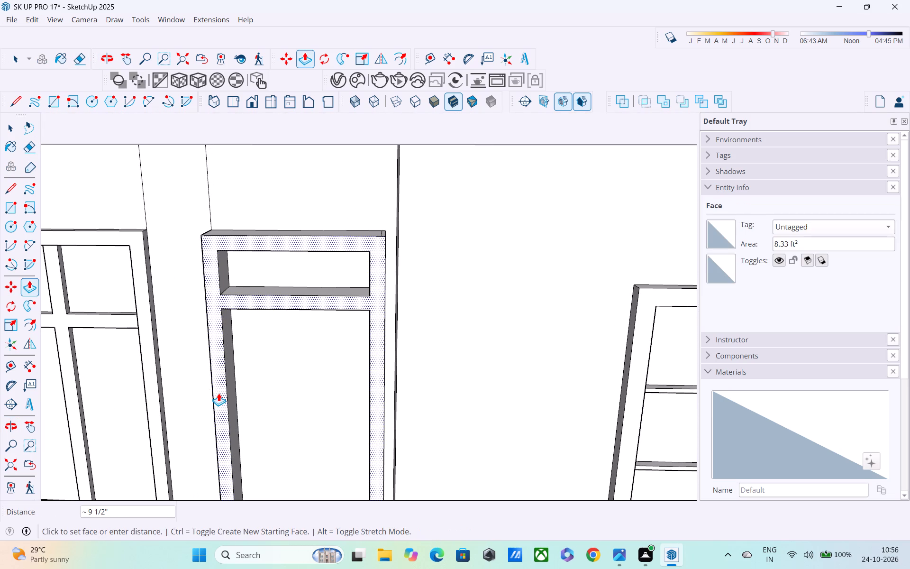
type("3\"")
key("Return")
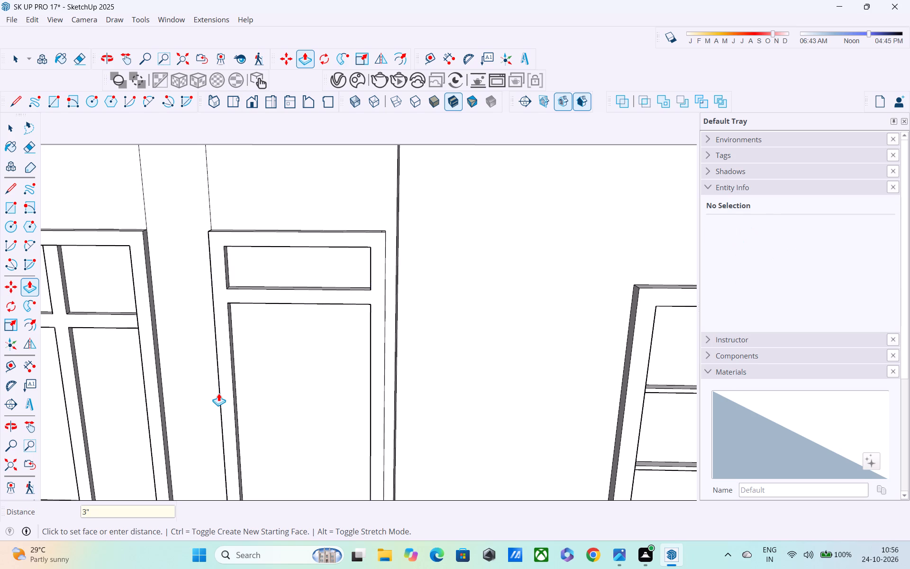
Extrude the wall strip between the two recessed upper openings outward by 3", plus a further 2".
middle_click_drag(247, 384, 226, 377)
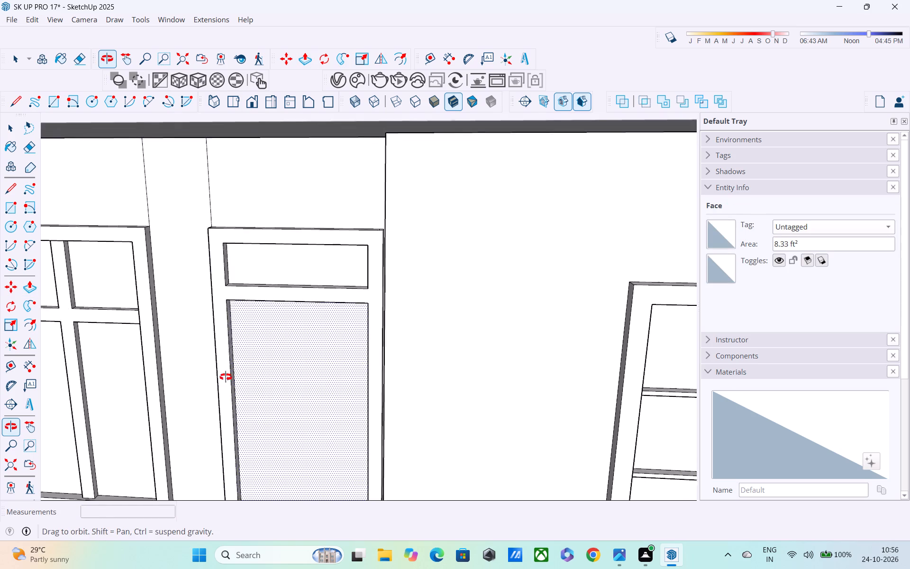
middle_click_drag(226, 377, 153, 358)
scroll(184, 340, "down", 2)
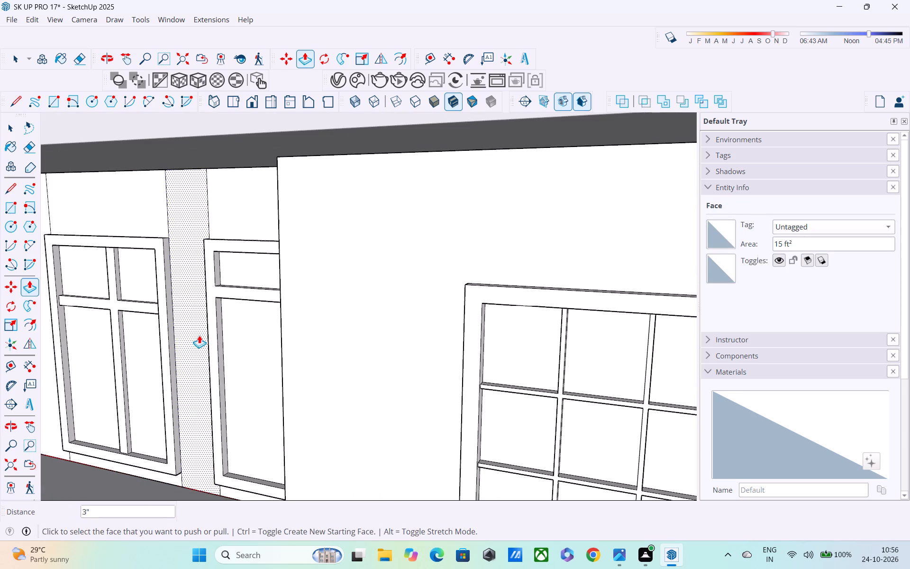
scroll(199, 335, "down", 3)
middle_click_drag(200, 335, 254, 316)
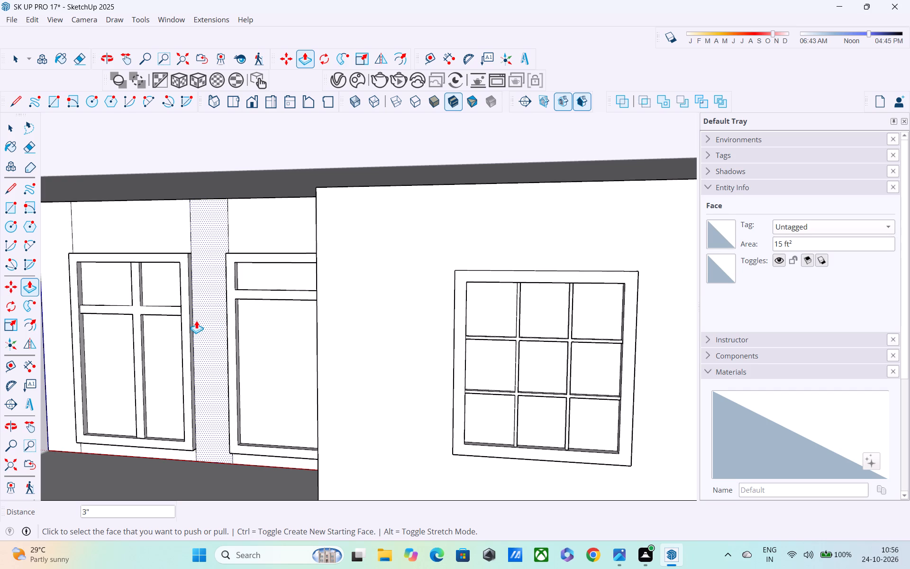
key("p")
left_click(201, 361)
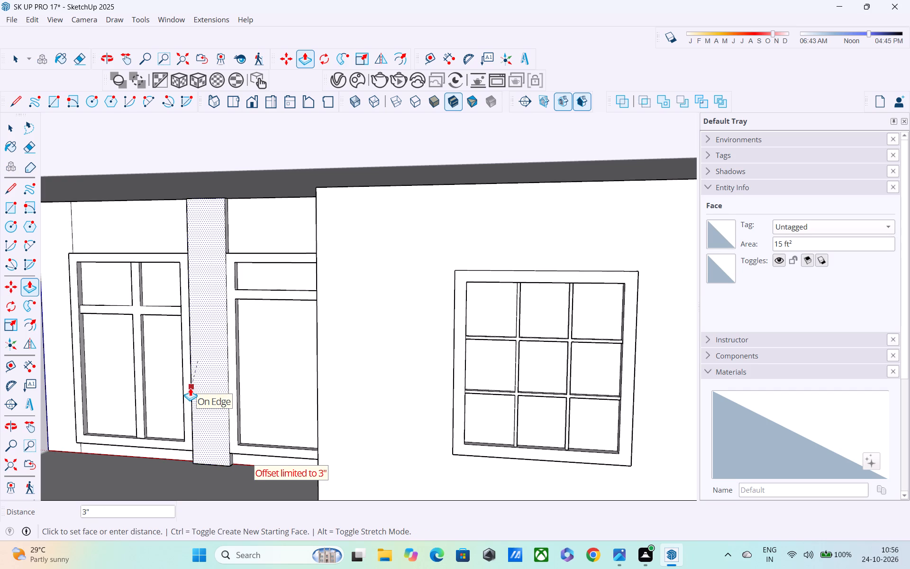
left_click(190, 386)
left_click(200, 385)
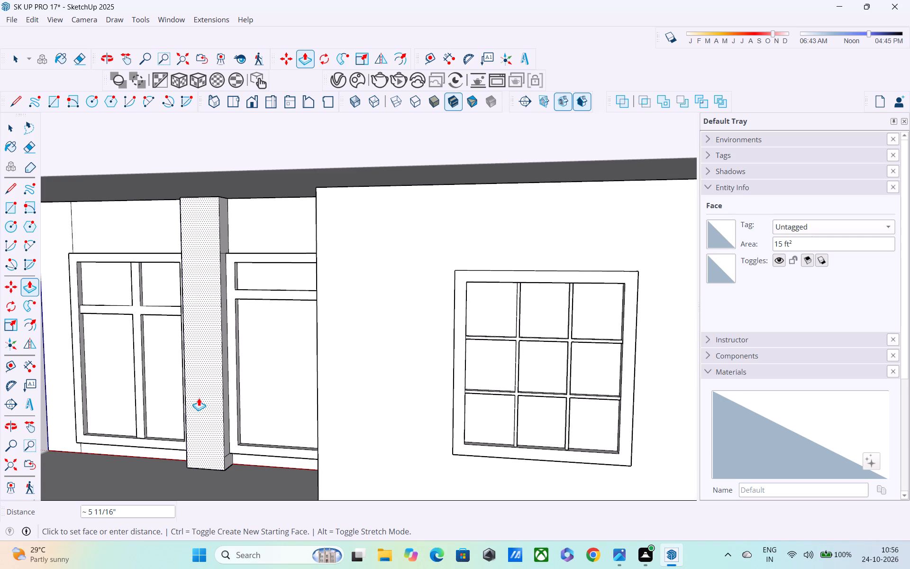
type("2\"")
key("Return")
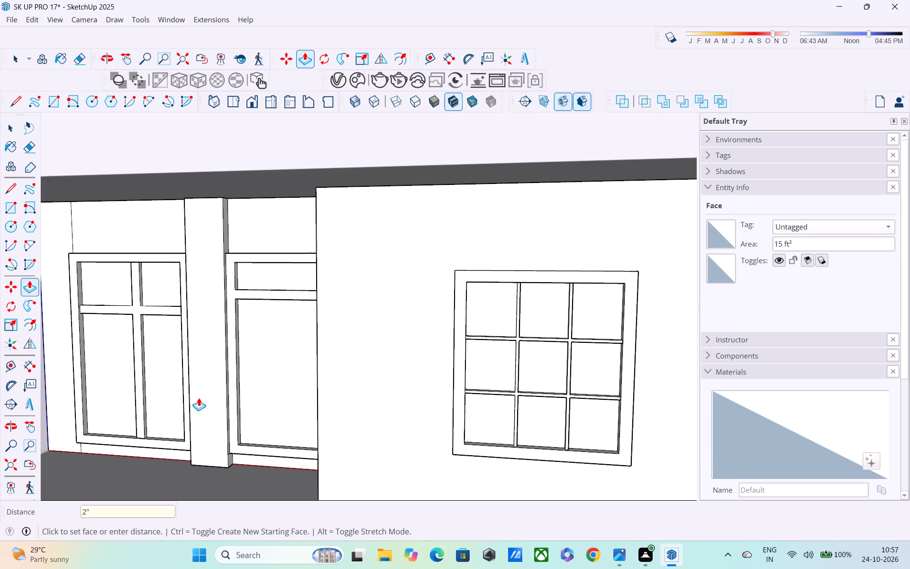
Extrude the wall strip at the building's outer corner beside the four-pane opening outward by 3", plus a further 2".
scroll(194, 389, "down", 3)
middle_click_drag(198, 373, 335, 372)
middle_click_drag(335, 372, 340, 372, "shift")
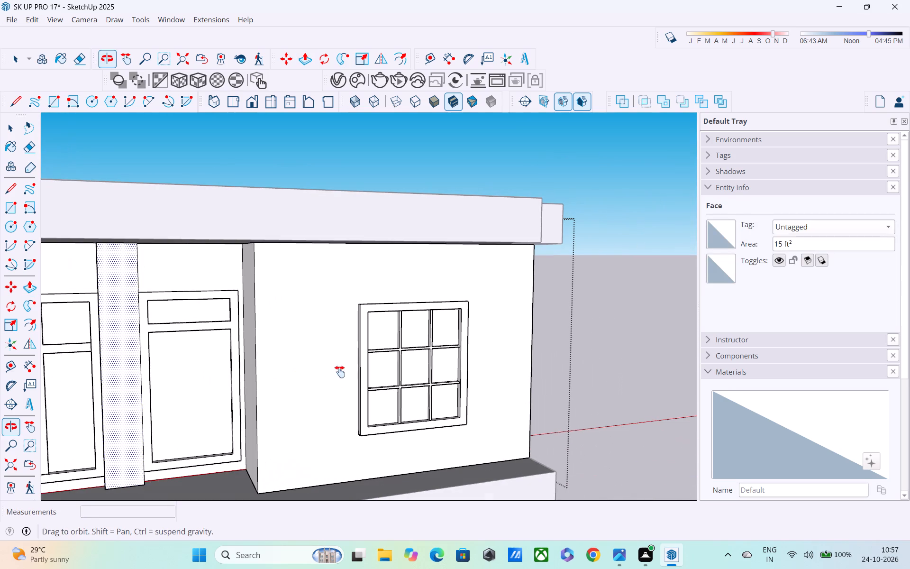
middle_click_drag(340, 372, 621, 371, "shift")
left_click(247, 351)
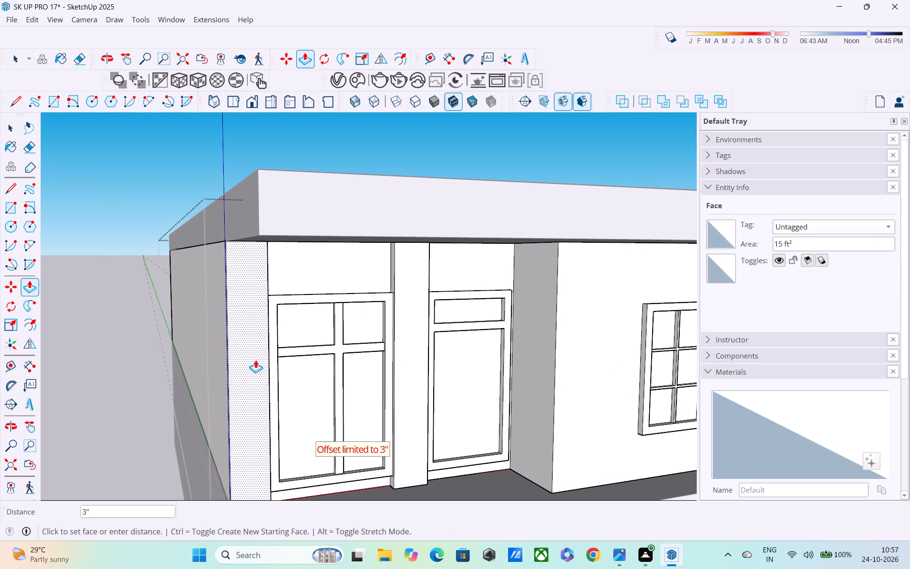
left_click(259, 363)
left_click(260, 368)
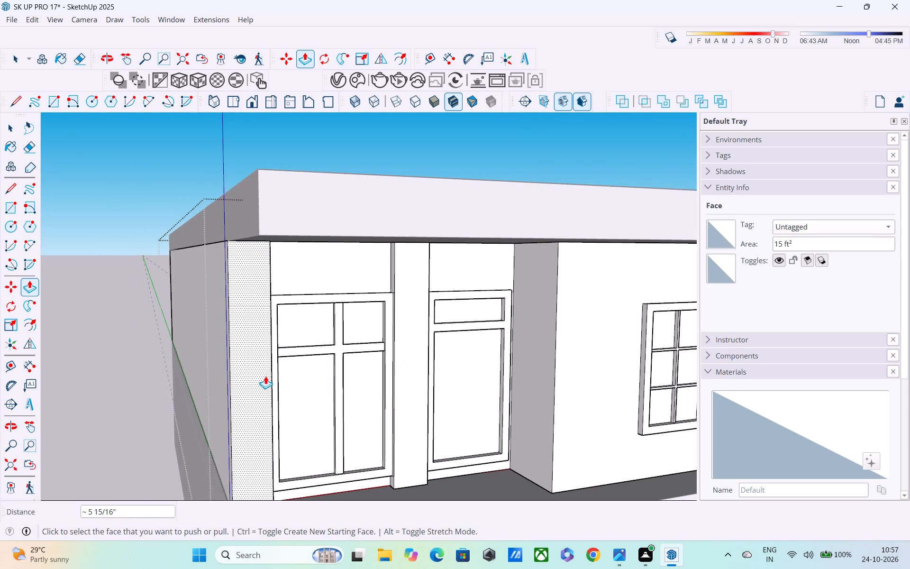
type("2\"")
key("Return")
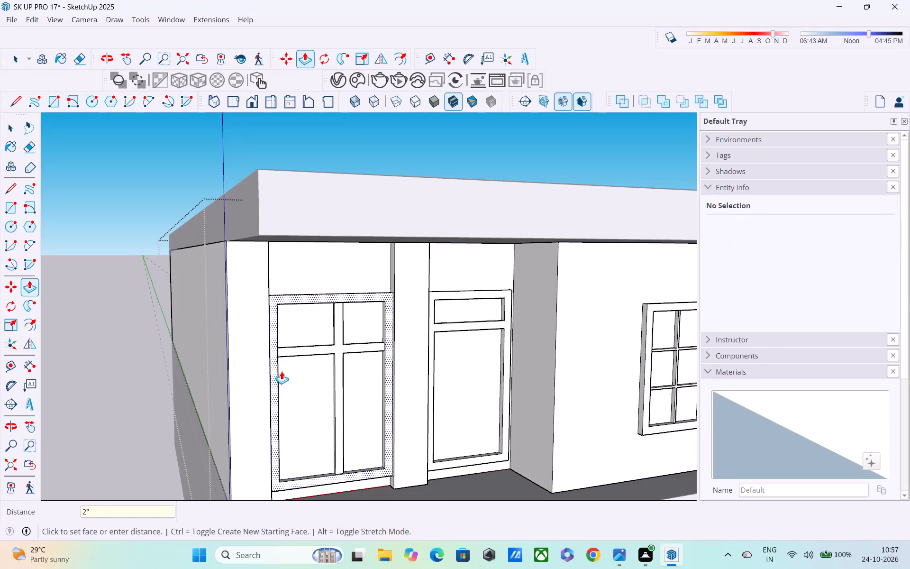
Erase the short leftover edge on the corner pier's inner side, level with the top of the four-pane frame.
scroll(264, 348, "up", 1)
middle_click_drag(262, 347, 71, 376)
scroll(436, 319, "down", 3)
middle_click_drag(482, 311, 400, 300)
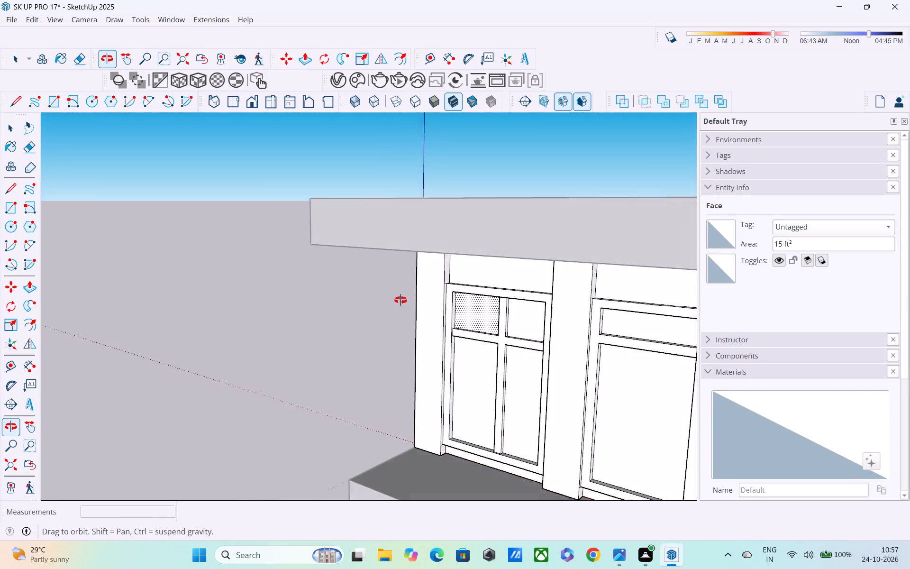
middle_click_drag(400, 300, 360, 286)
scroll(369, 282, "down", 4)
middle_click_drag(513, 307, 720, 293)
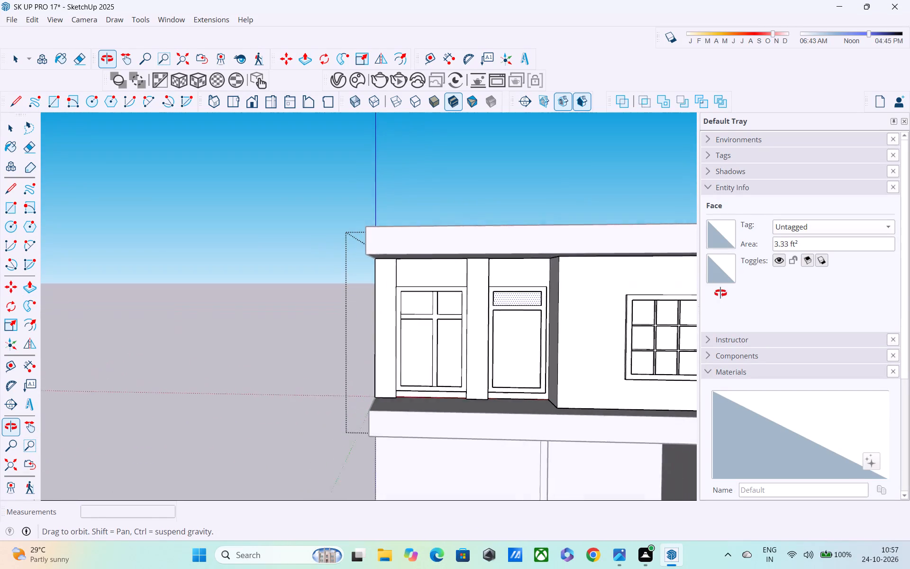
middle_click_drag(720, 293, 723, 294)
scroll(698, 289, "down", 4)
middle_click_drag(490, 313, 299, 298)
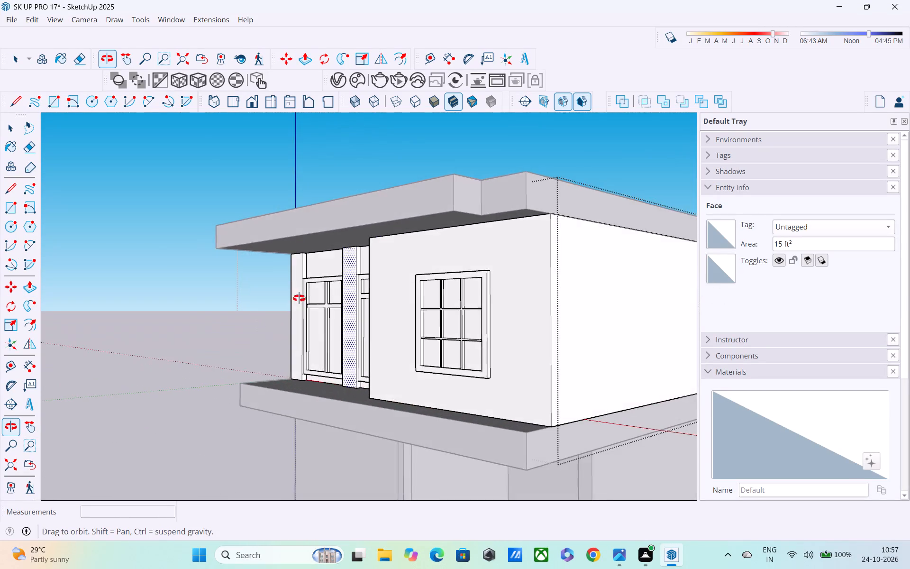
middle_click_drag(299, 298, 316, 288)
scroll(316, 288, "up", 6)
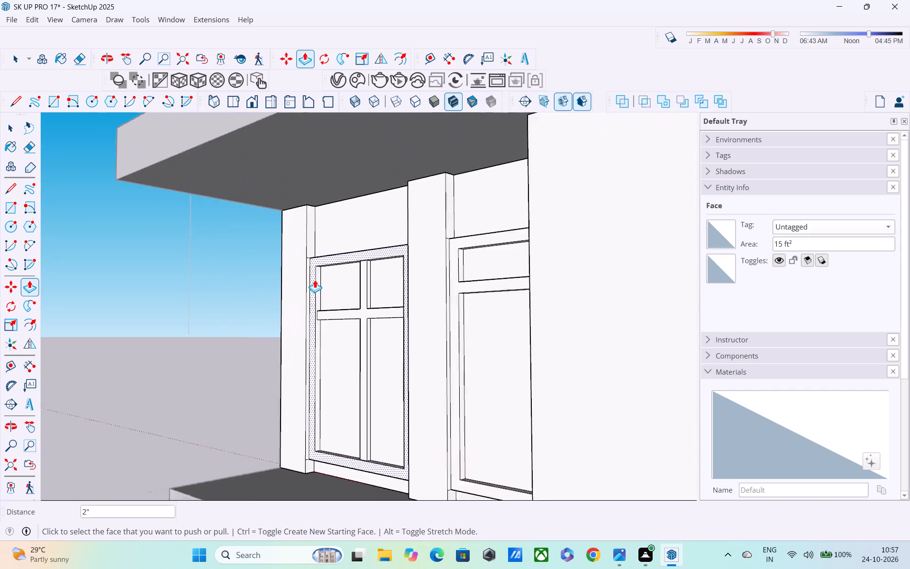
scroll(315, 280, "up", 9)
middle_click_drag(309, 272, 273, 305)
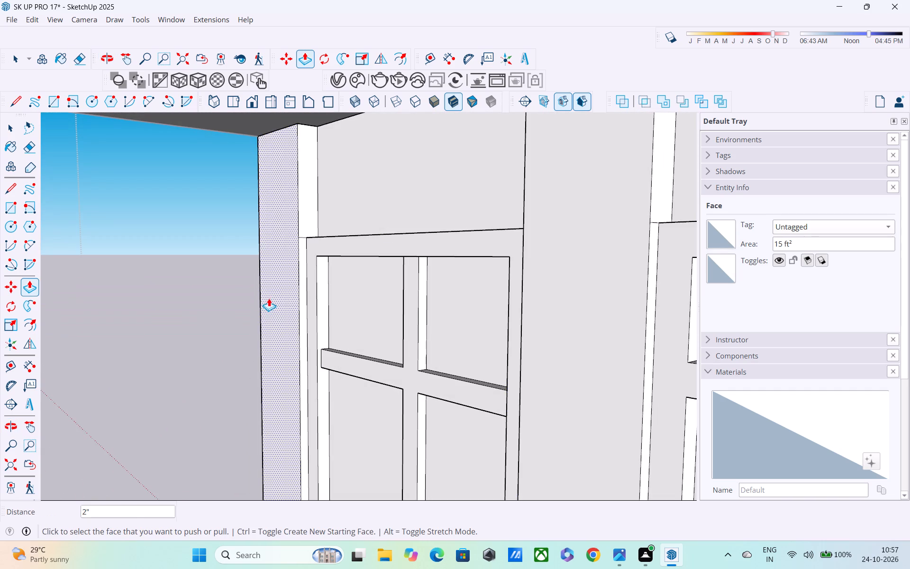
key("e")
scroll(341, 229, "up", 4)
left_click(290, 243)
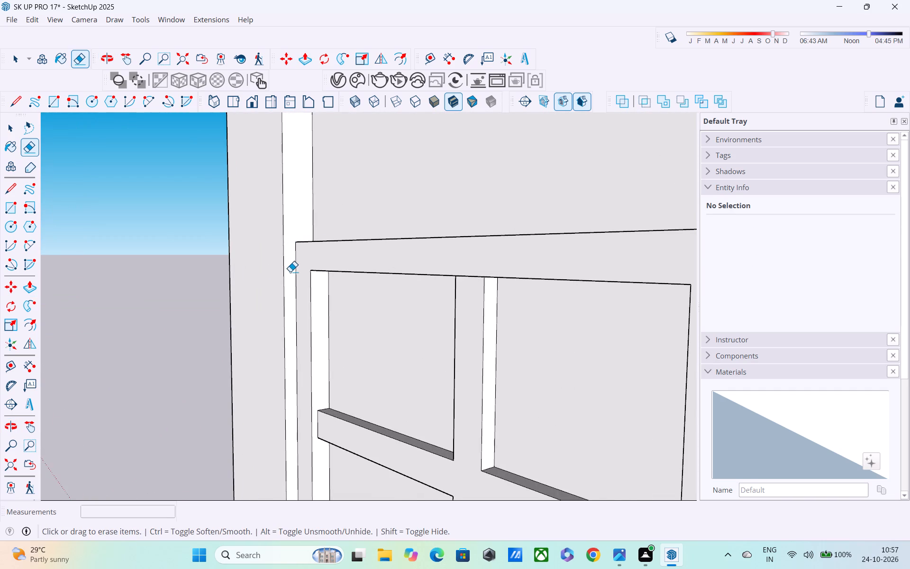
Erase the short leftover edge on the middle pier's side, level with the top of the two-panel frame.
scroll(290, 272, "down", 10)
middle_click_drag(473, 246, 413, 249)
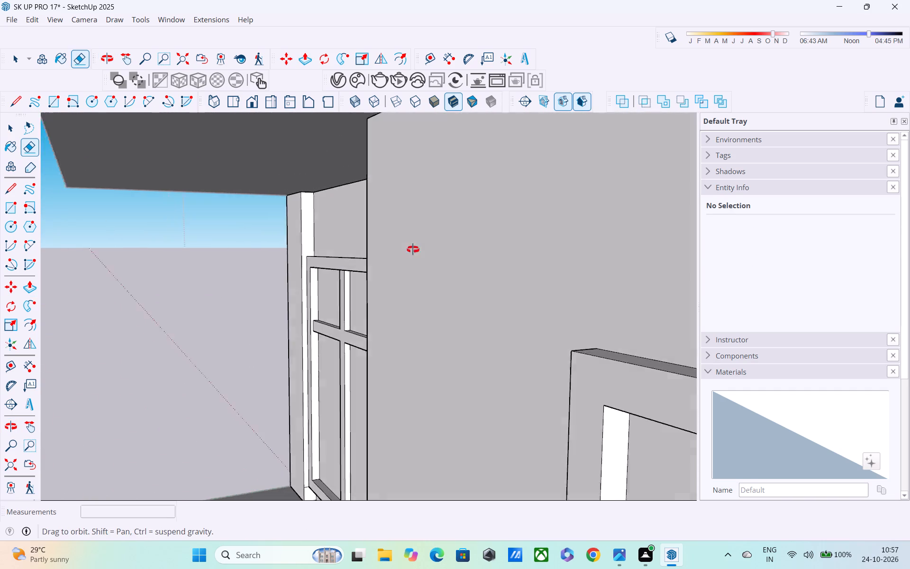
middle_click_drag(413, 249, 490, 232)
scroll(449, 238, "up", 9)
left_click(458, 252)
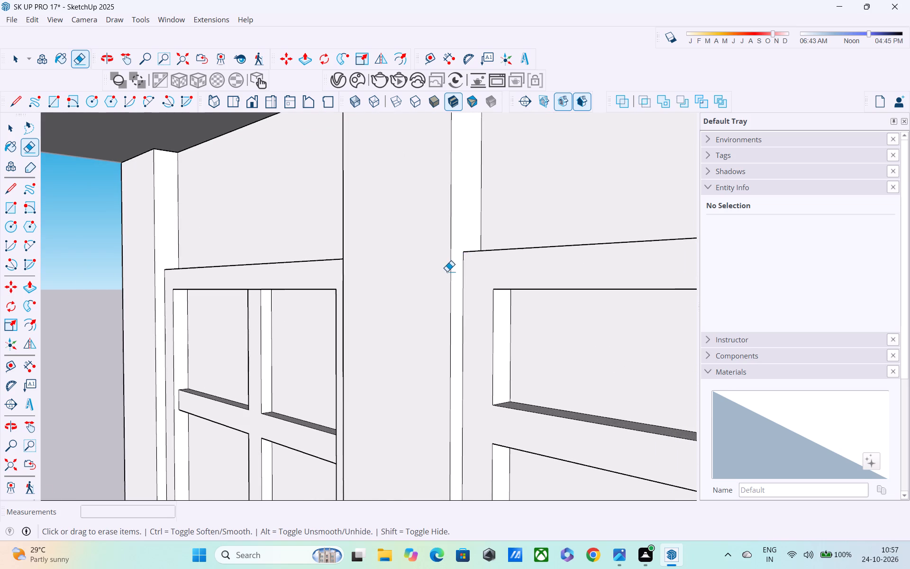
Push the two upper panes of the four-pane opening 9" inward to cut them through the wall.
scroll(447, 271, "down", 5)
middle_click_drag(387, 320, 437, 311)
key("space")
key("p")
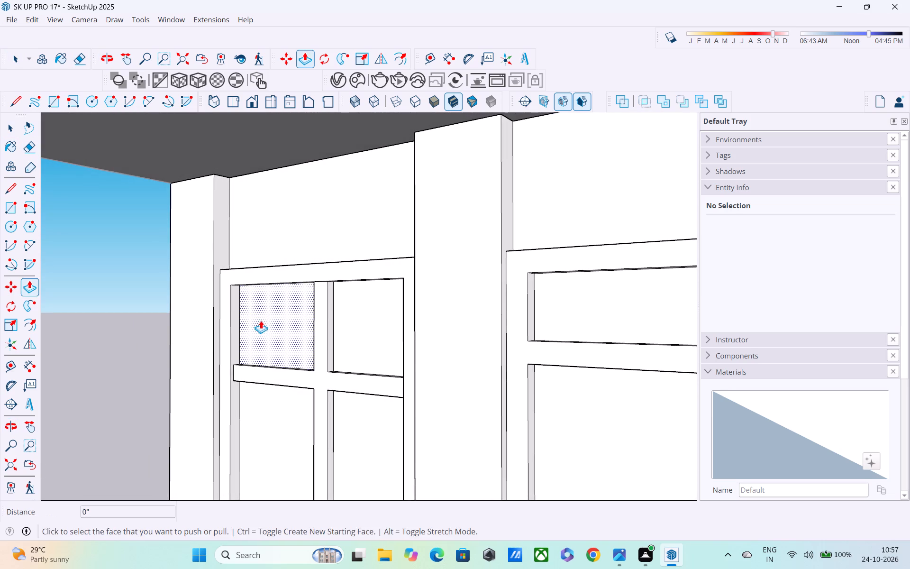
left_click(263, 320)
middle_click_drag(289, 324, 395, 314)
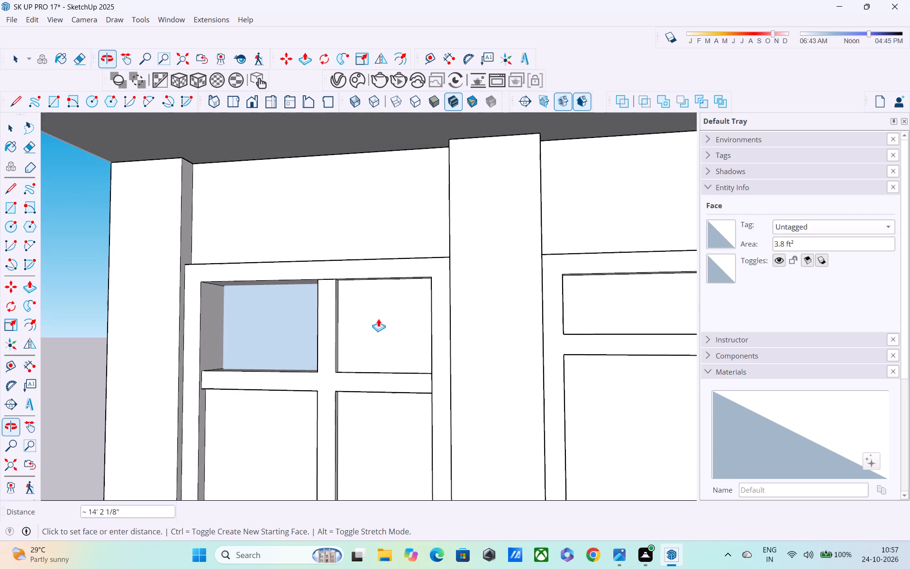
key("Escape")
left_click(273, 330)
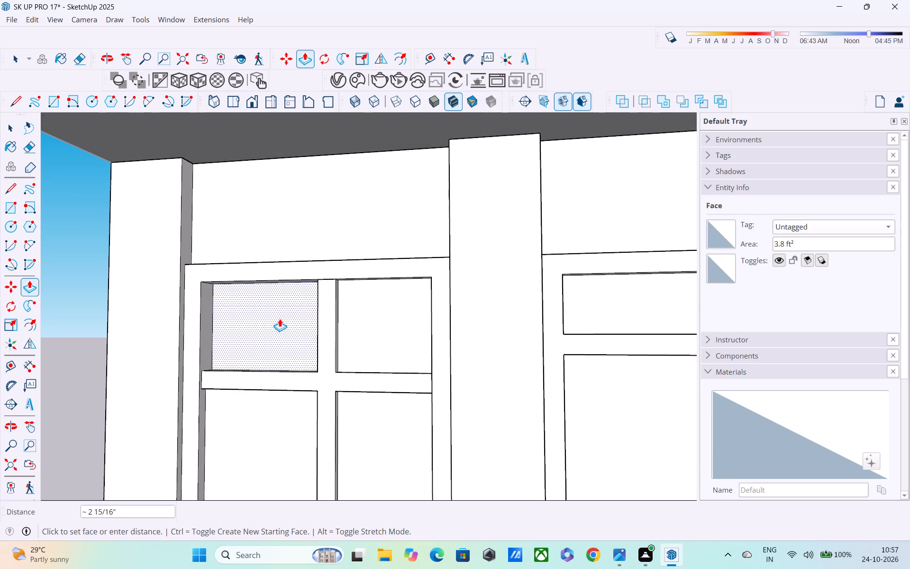
left_click(295, 306)
middle_click_drag(309, 339, 278, 297)
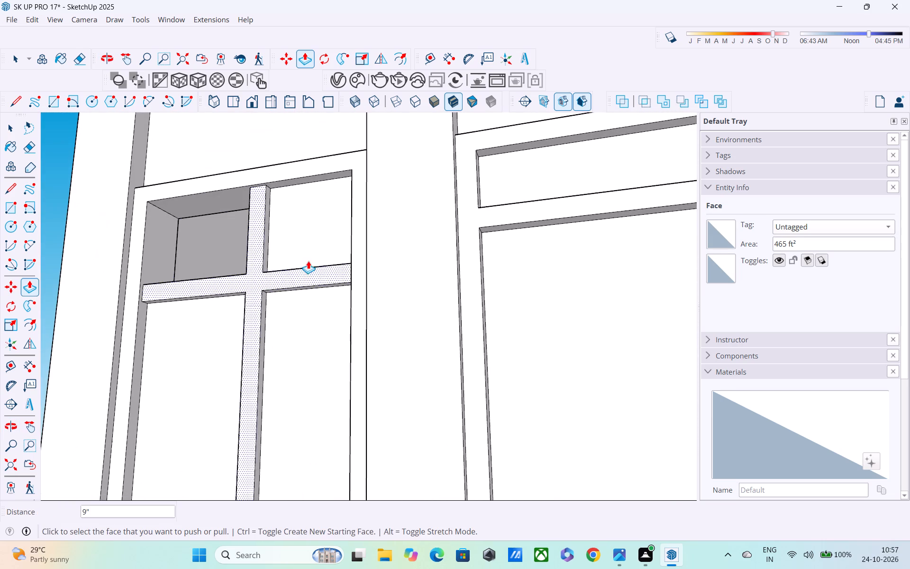
left_click(308, 247)
middle_click_drag(310, 245, 322, 306)
key("Escape")
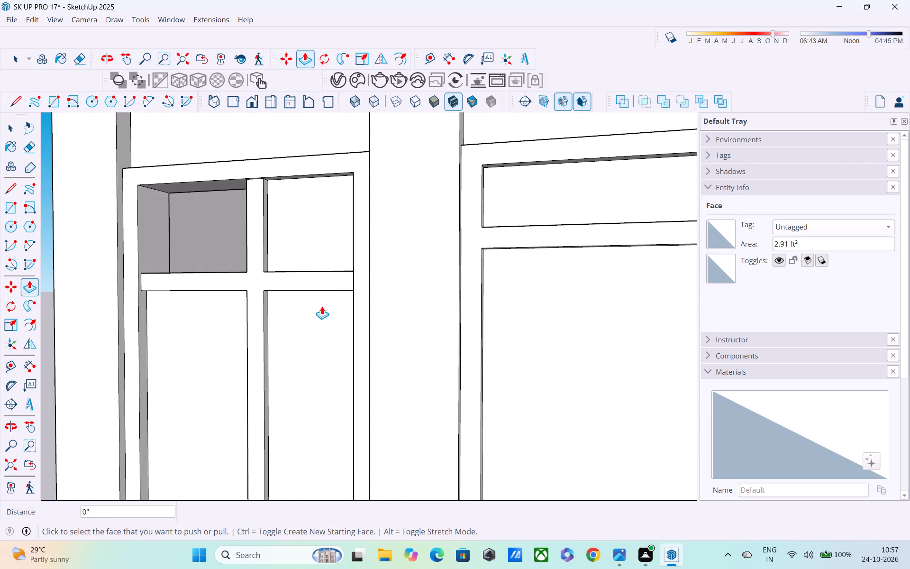
left_click(302, 239)
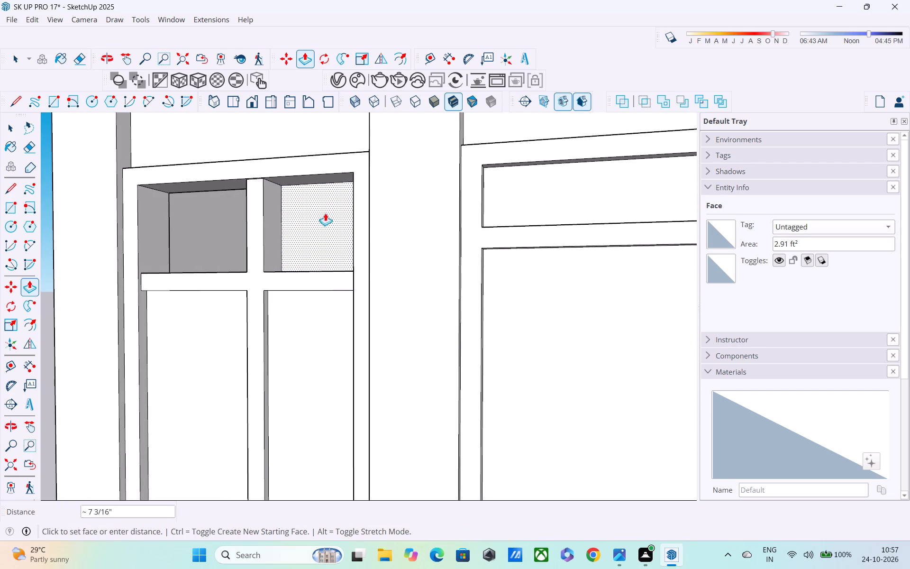
left_click(335, 207)
Push the two lower panes of the four-pane opening 9" inward to cut them through the wall.
left_click(217, 359)
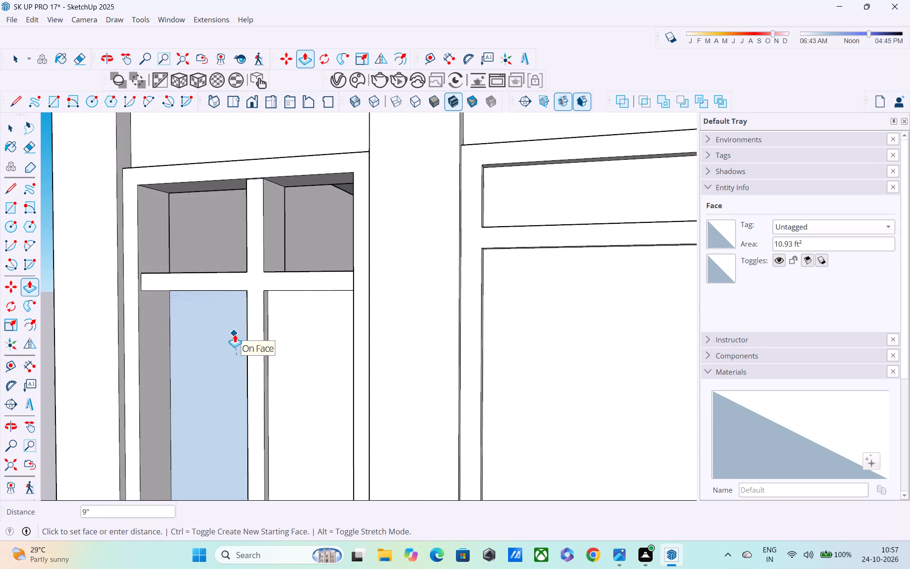
left_click(235, 334)
left_click(306, 361)
left_click(318, 332)
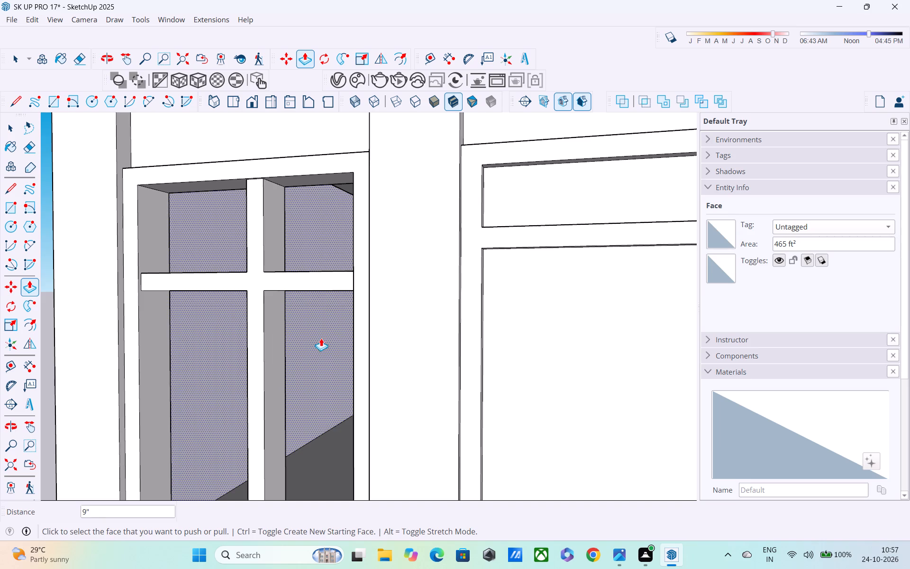
Push the large lower panel and the small upper panel of the neighbouring opening 9" inward through the wall.
middle_click_drag(321, 338, 265, 221, "shift")
middle_click_drag(304, 252, 278, 377, "shift")
left_click(391, 343)
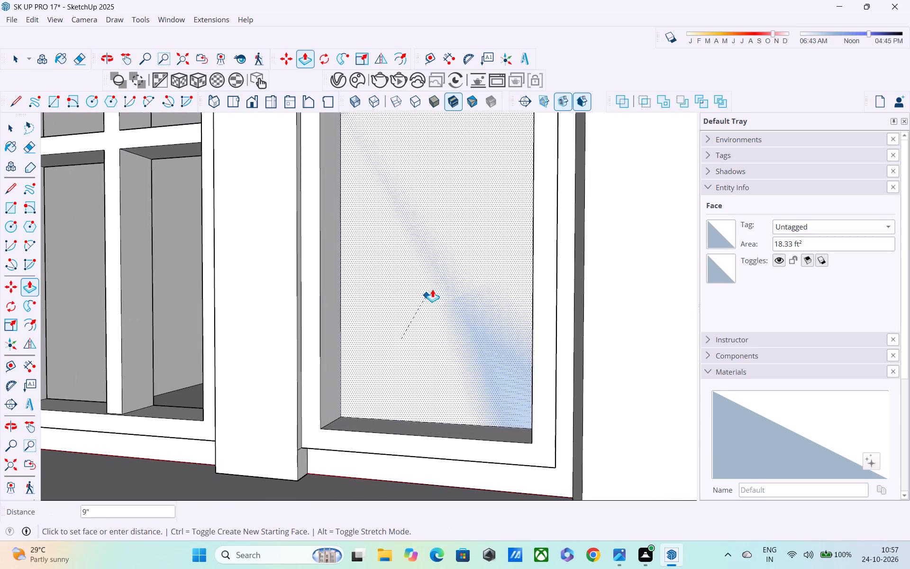
left_click(432, 289)
scroll(432, 312, "down", 4)
scroll(472, 295, "up", 4)
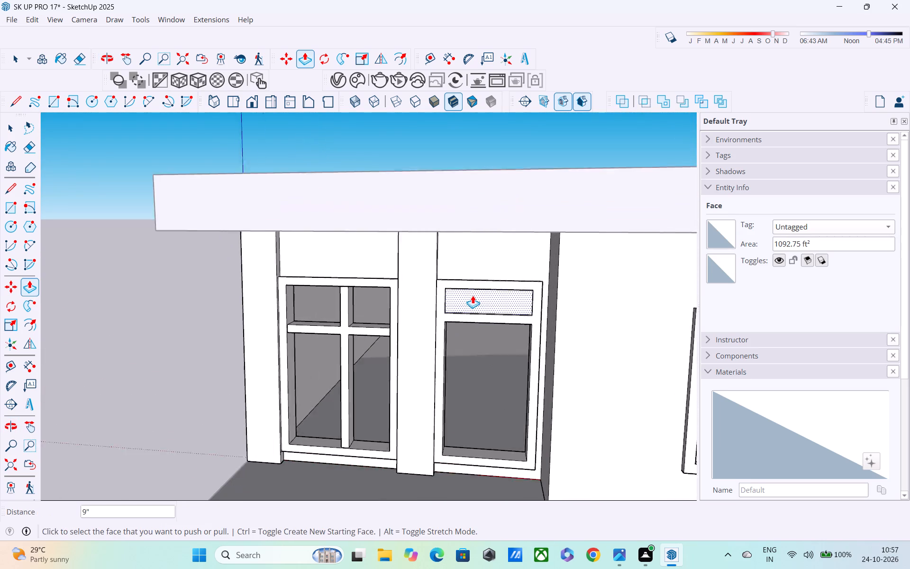
scroll(473, 295, "up", 1)
left_click(479, 297)
left_click(494, 303)
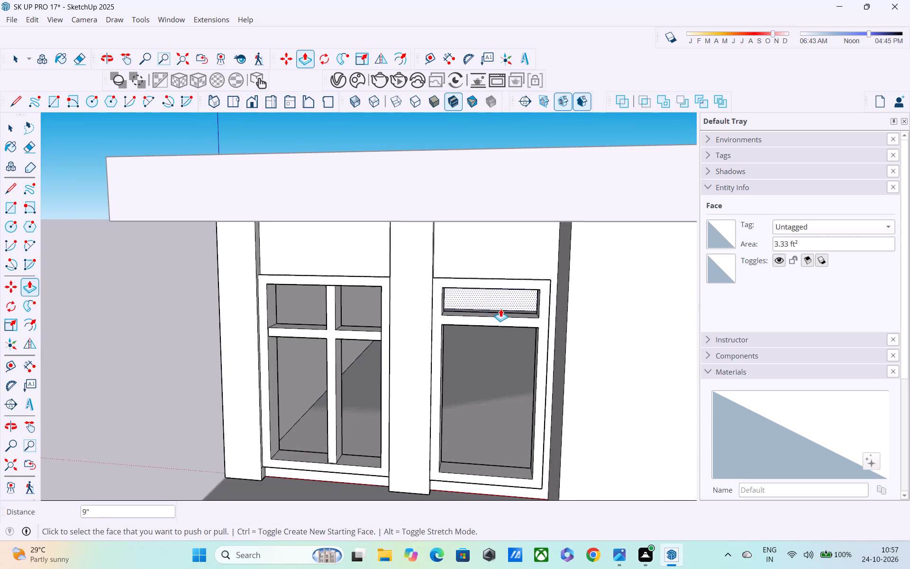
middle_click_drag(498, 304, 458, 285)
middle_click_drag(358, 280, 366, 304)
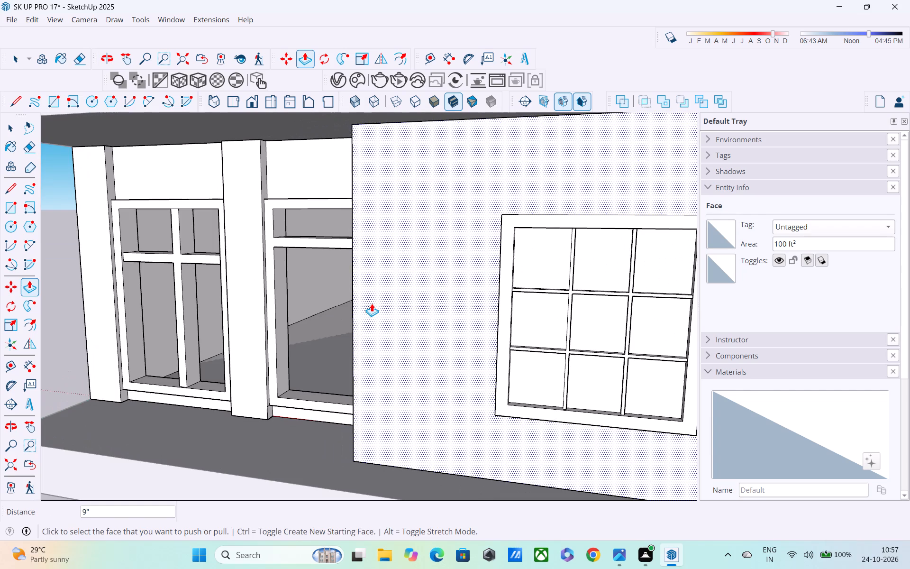
Examine the framed upper front openings and the whole front elevation from several sides.
middle_click_drag(376, 303, 478, 350, "shift")
scroll(365, 278, "up", 8)
middle_click_drag(370, 268, 358, 249)
scroll(355, 245, "down", 2)
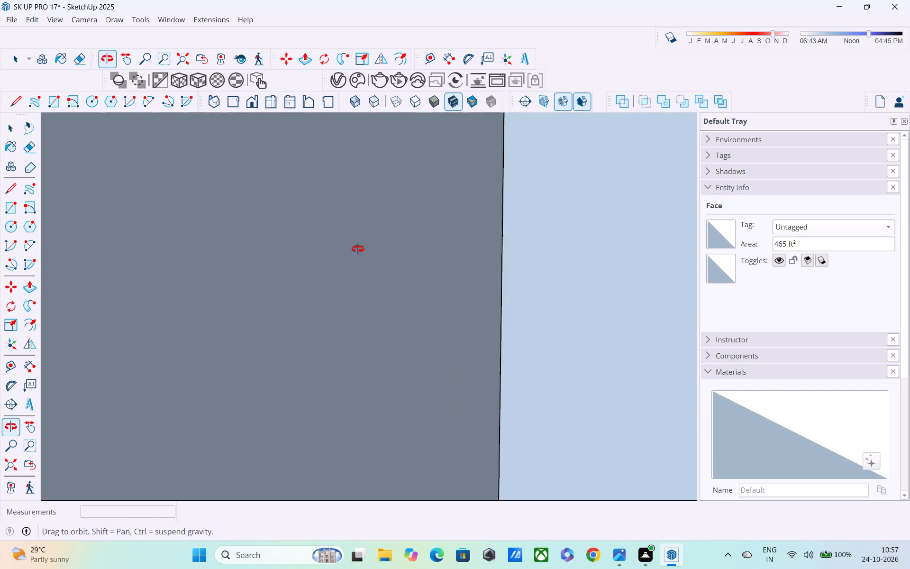
middle_click_drag(358, 249, 360, 252)
scroll(358, 249, "down", 10)
middle_click_drag(366, 259, 457, 266)
scroll(451, 255, "down", 4)
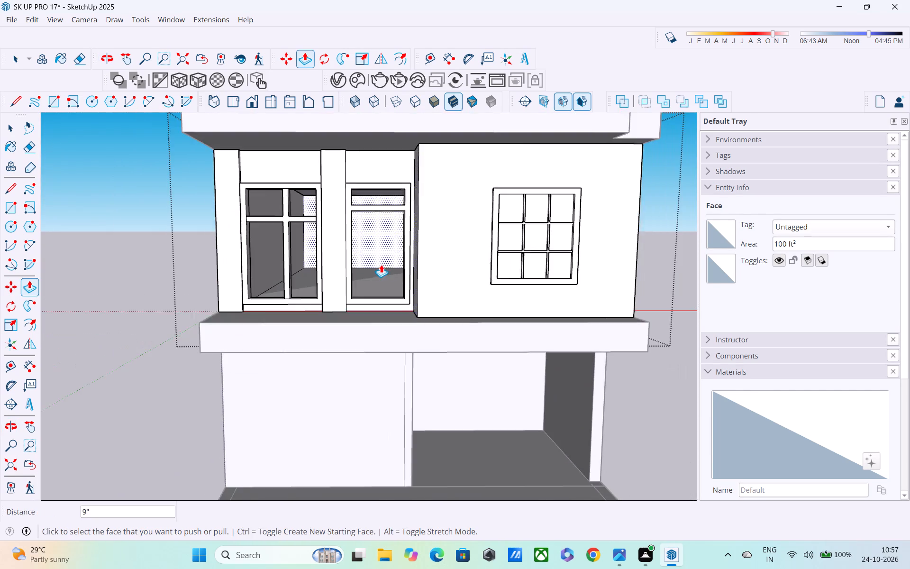
scroll(381, 265, "down", 3)
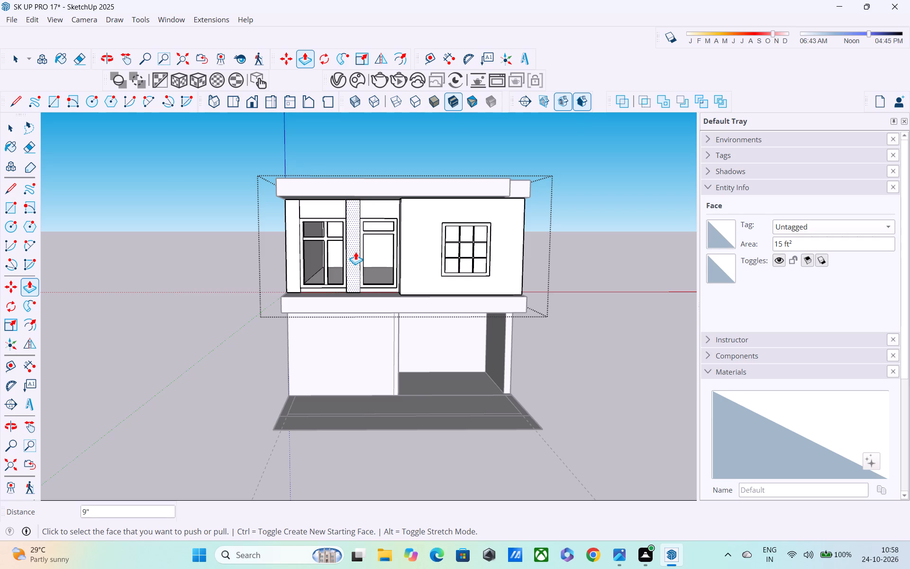
scroll(355, 252, "up", 1)
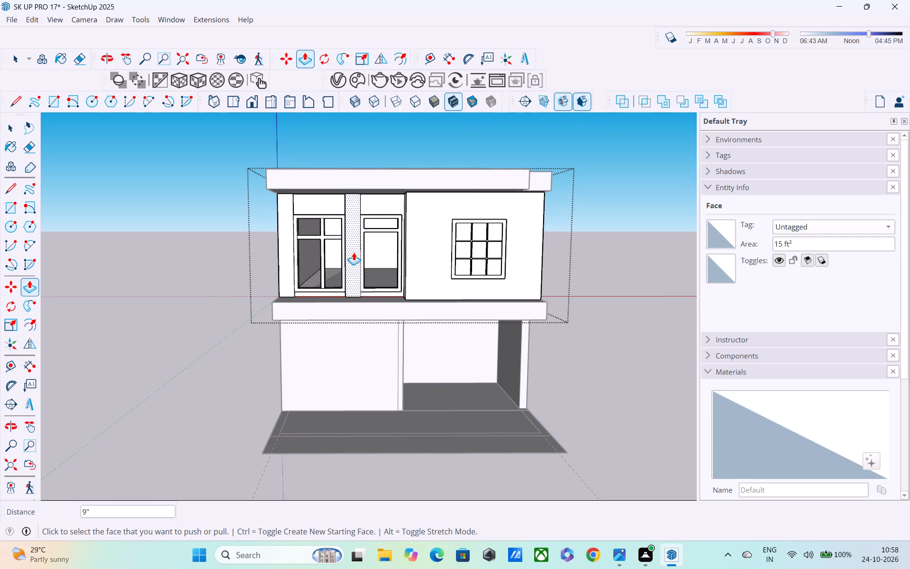
middle_click_drag(379, 250, 271, 273)
scroll(271, 273, "down", 1)
scroll(286, 252, "up", 7)
middle_click_drag(290, 263, 286, 211)
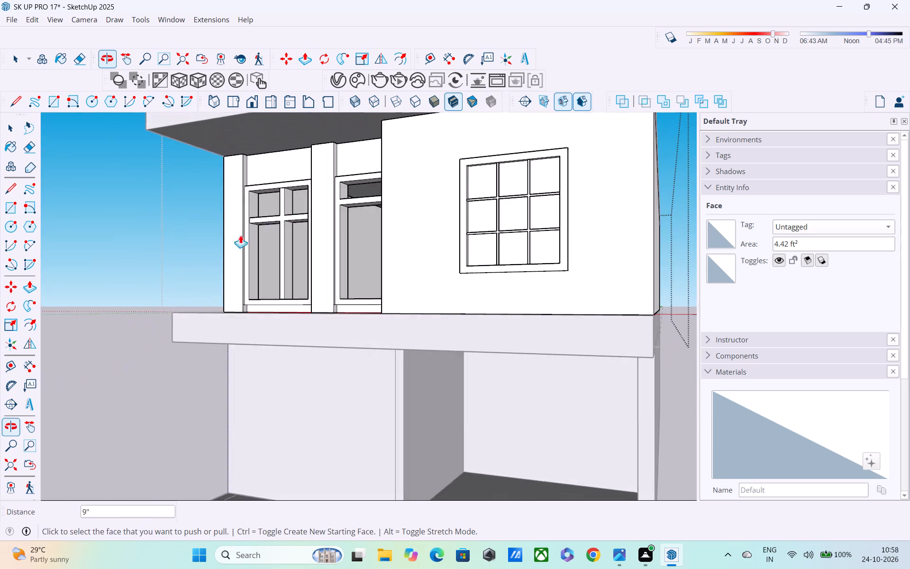
scroll(210, 259, "up", 4)
middle_click_drag(295, 266, 328, 306)
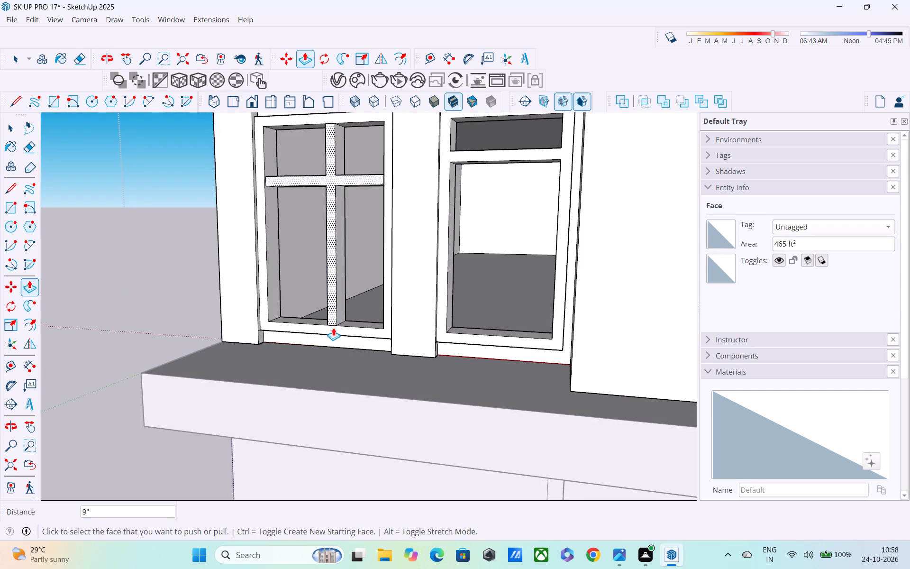
key("Escape")
Draw a rectangle filling the lower-left pane of the four-pane opening, midway through the depth of its reveal.
middle_click_drag(461, 353, 401, 302)
key("r")
scroll(388, 307, "up", 1)
scroll(360, 260, "down", 1)
scroll(313, 220, "up", 3)
middle_click_drag(297, 202, 245, 161)
scroll(281, 224, "up", 5)
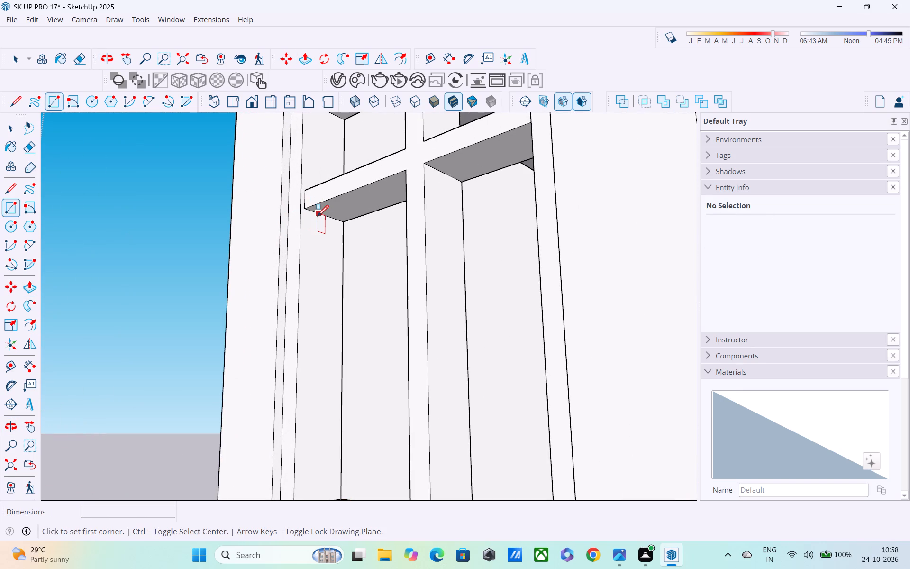
left_click(327, 219)
scroll(351, 292, "up", 1)
middle_click_drag(356, 307, 519, 341)
scroll(520, 339, "down", 1)
middle_click_drag(520, 339, 490, 349)
middle_click_drag(498, 374, 405, 247)
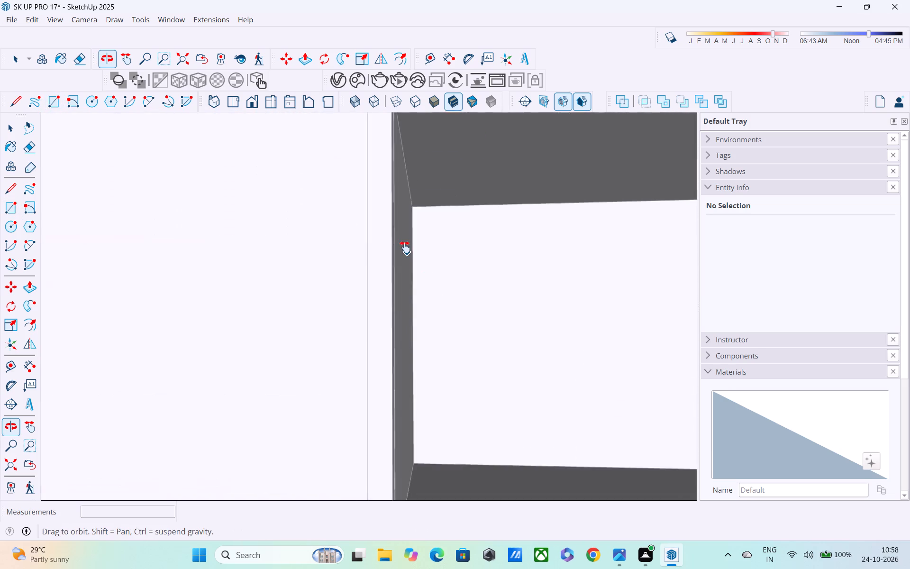
middle_click_drag(405, 247, 495, 344)
middle_click_drag(406, 344, 396, 324)
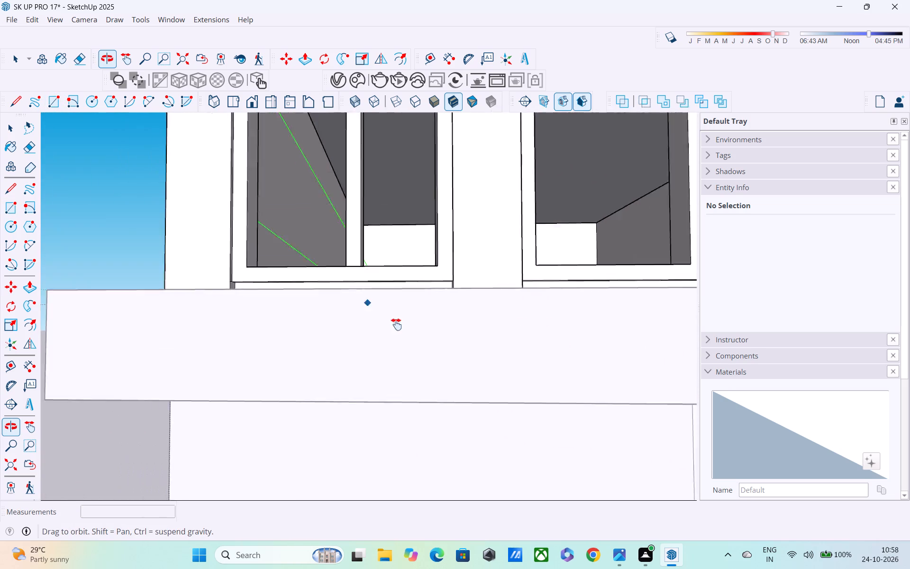
middle_click_drag(396, 324, 421, 342)
middle_click_drag(421, 343, 398, 350)
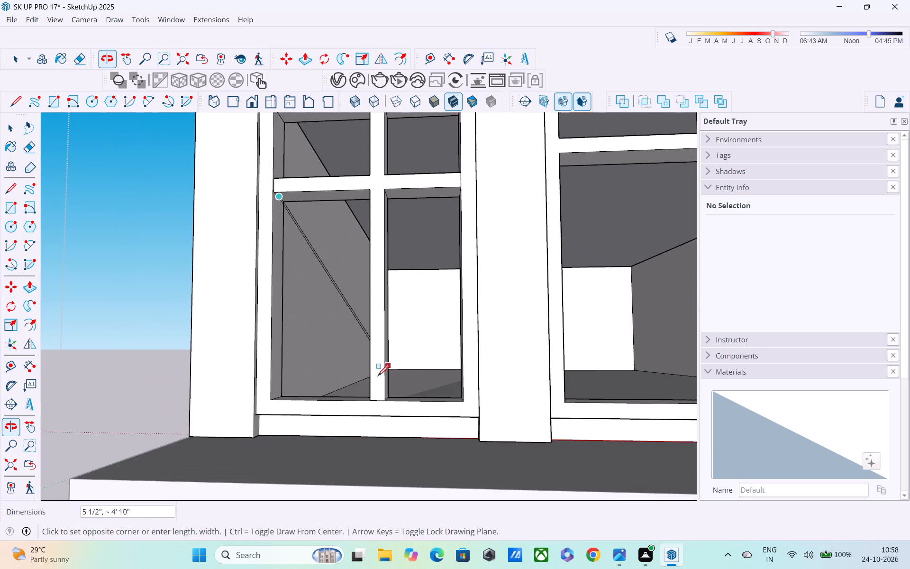
middle_click_drag(368, 388, 317, 355)
middle_click_drag(313, 357, 422, 386)
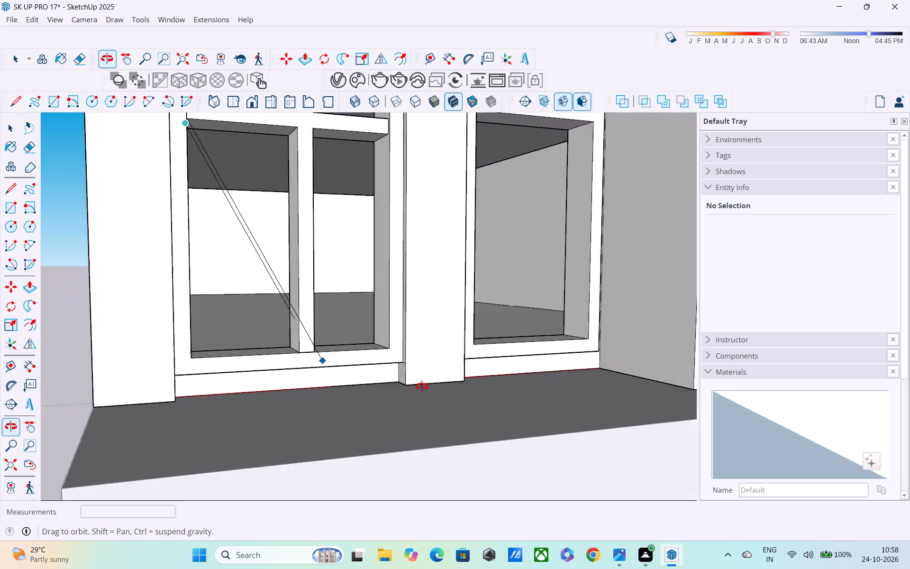
middle_click_drag(422, 386, 502, 389)
scroll(252, 360, "up", 4)
scroll(299, 357, "up", 4)
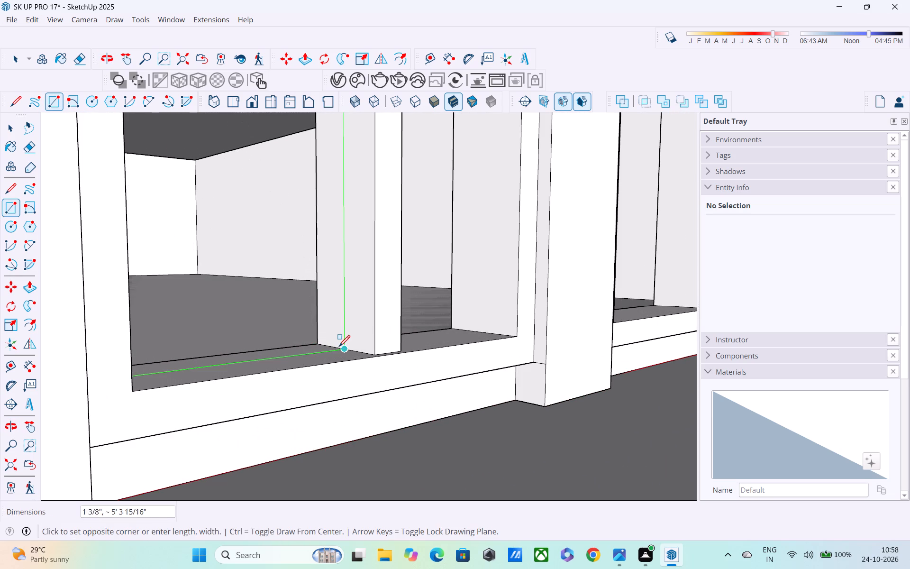
left_click(339, 348)
Draw a rectangle filling the lower-right pane of the four-pane opening, midway through the depth of its reveal.
scroll(341, 344, "down", 2)
middle_click_drag(325, 340, 73, 361)
scroll(293, 296, "down", 5, "shift")
middle_click_drag(322, 292, 260, 345, "shift")
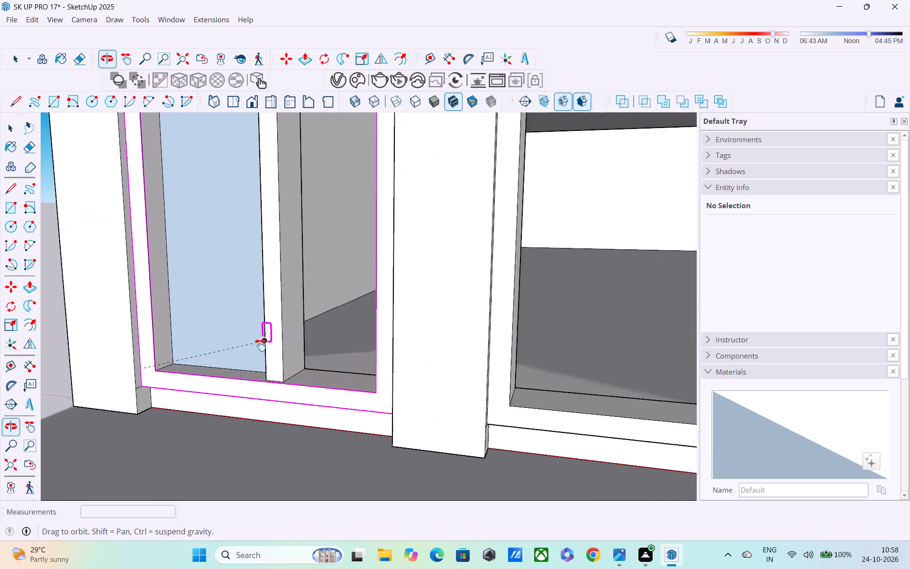
middle_click_drag(260, 345, 221, 420, "shift")
scroll(249, 211, "up", 4)
middle_click_drag(253, 172, 236, 131)
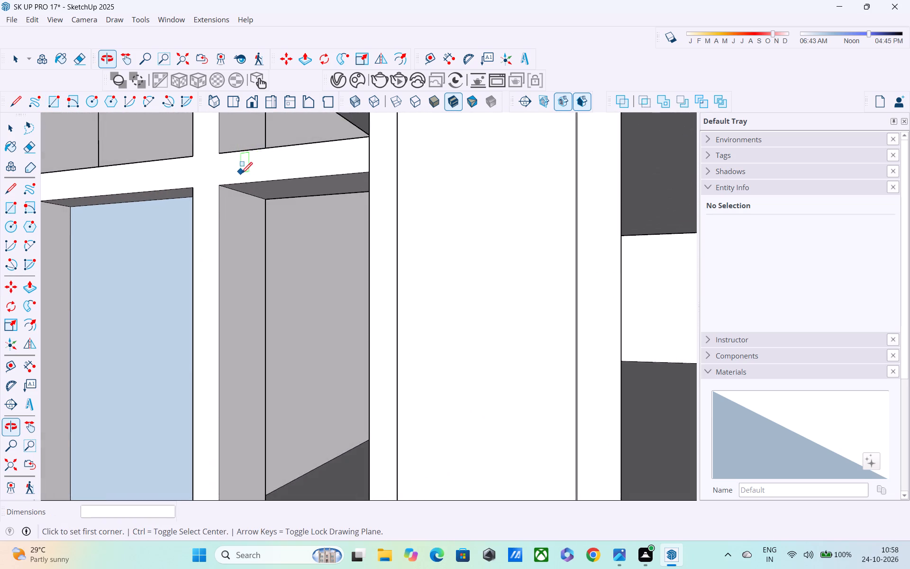
scroll(239, 191, "up", 4)
left_click(249, 195)
scroll(334, 290, "down", 1)
middle_click_drag(321, 287, 239, 165, "shift")
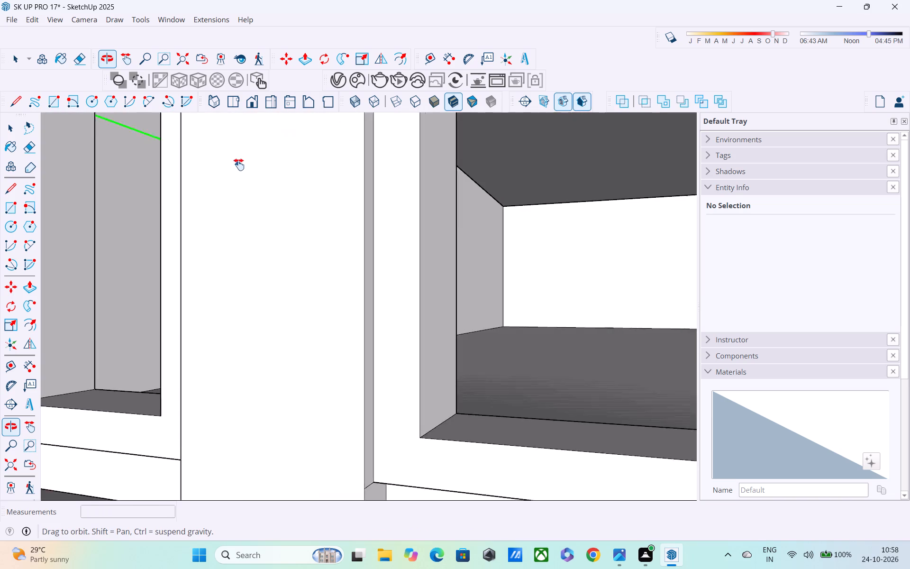
middle_click_drag(239, 165, 291, 206, "shift")
scroll(290, 212, "down", 5)
middle_click_drag(295, 247, 256, 202)
middle_click_drag(227, 204, 559, 193)
scroll(240, 226, "up", 2)
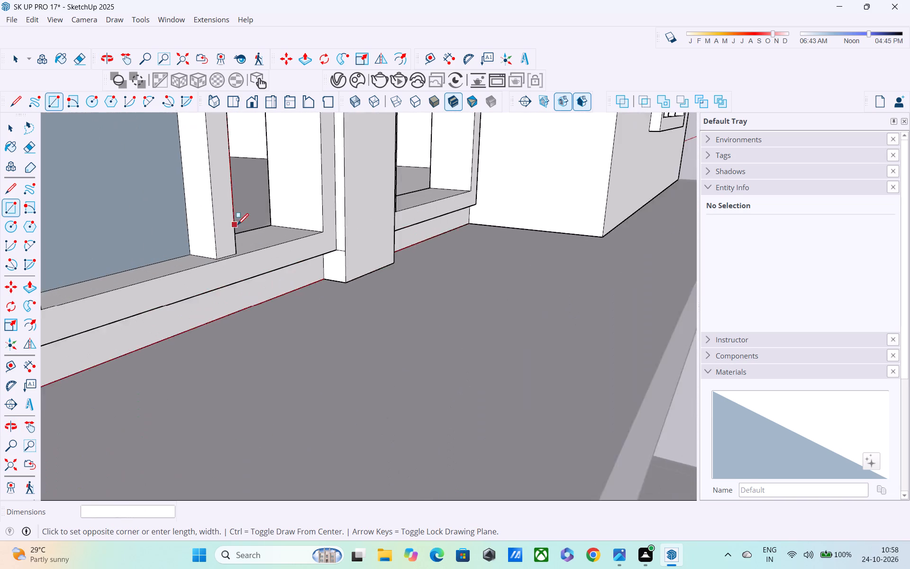
scroll(237, 226, "up", 2)
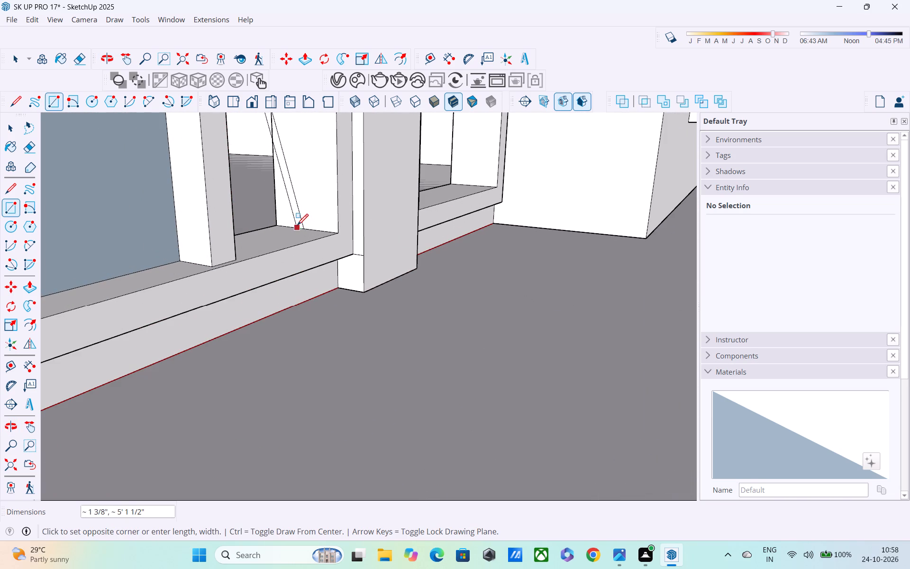
scroll(295, 231, "up", 5)
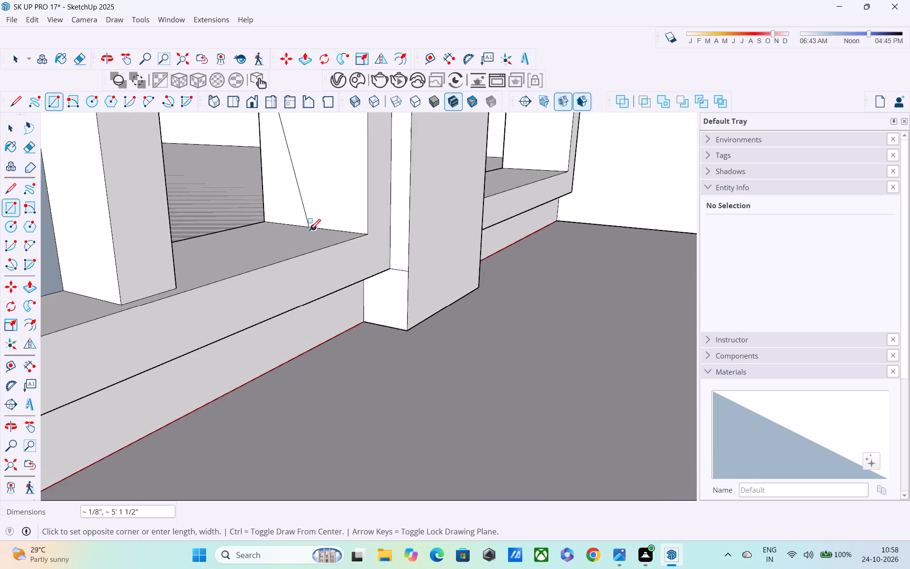
scroll(309, 231, "up", 5)
left_click(303, 227)
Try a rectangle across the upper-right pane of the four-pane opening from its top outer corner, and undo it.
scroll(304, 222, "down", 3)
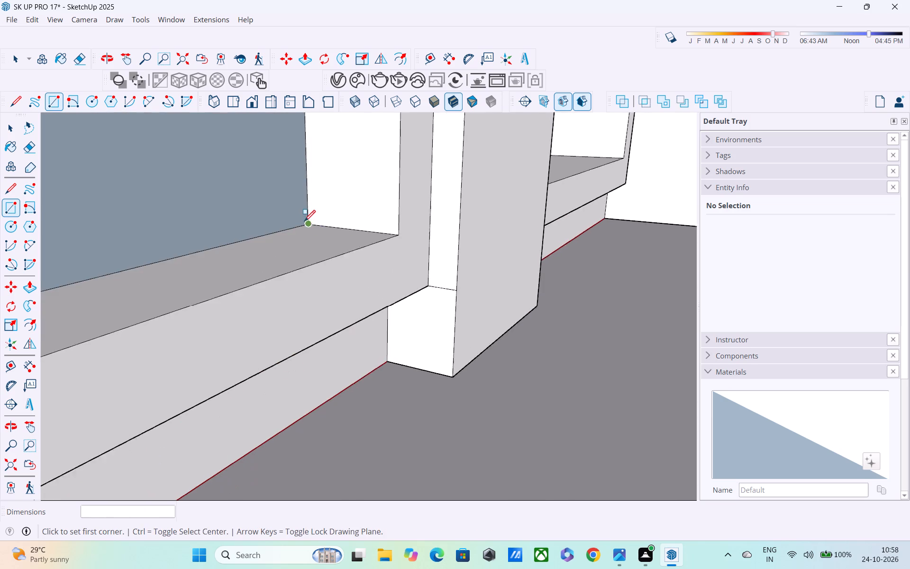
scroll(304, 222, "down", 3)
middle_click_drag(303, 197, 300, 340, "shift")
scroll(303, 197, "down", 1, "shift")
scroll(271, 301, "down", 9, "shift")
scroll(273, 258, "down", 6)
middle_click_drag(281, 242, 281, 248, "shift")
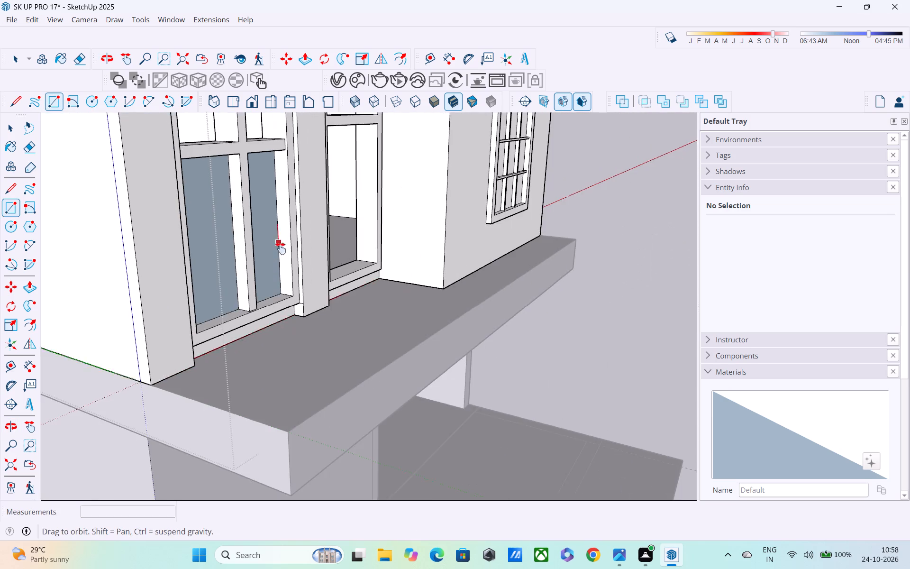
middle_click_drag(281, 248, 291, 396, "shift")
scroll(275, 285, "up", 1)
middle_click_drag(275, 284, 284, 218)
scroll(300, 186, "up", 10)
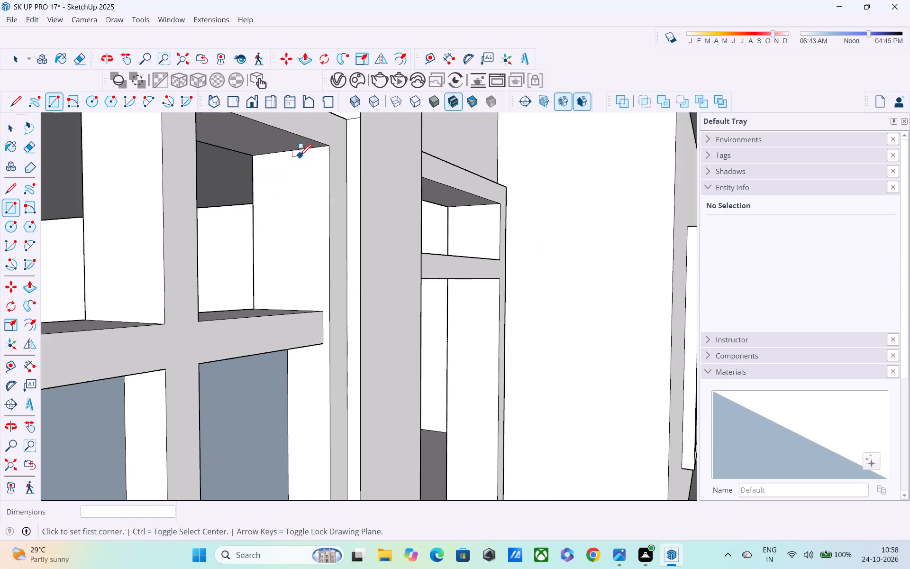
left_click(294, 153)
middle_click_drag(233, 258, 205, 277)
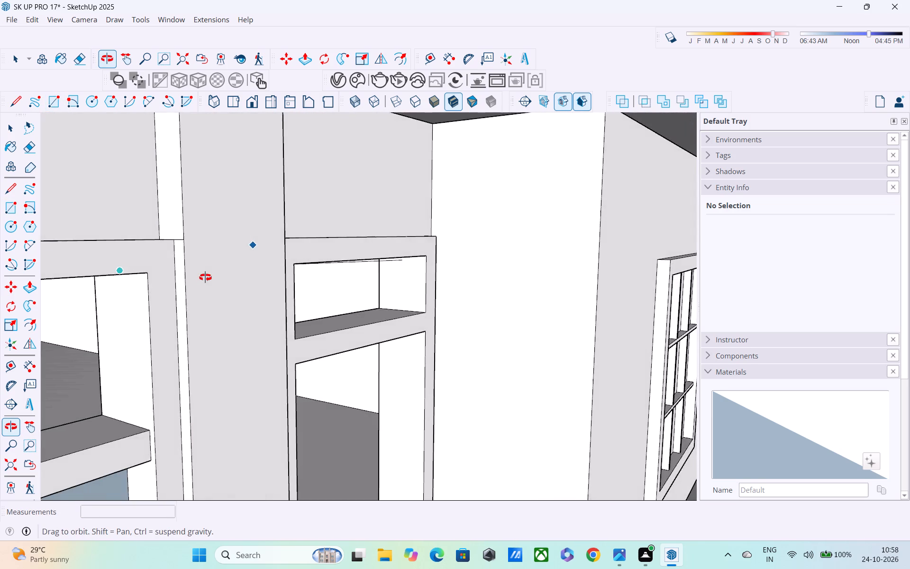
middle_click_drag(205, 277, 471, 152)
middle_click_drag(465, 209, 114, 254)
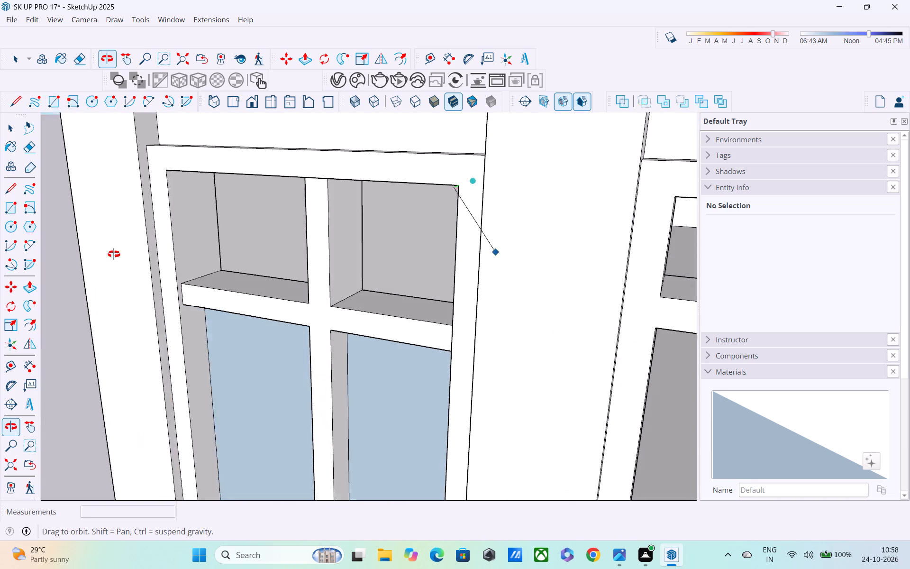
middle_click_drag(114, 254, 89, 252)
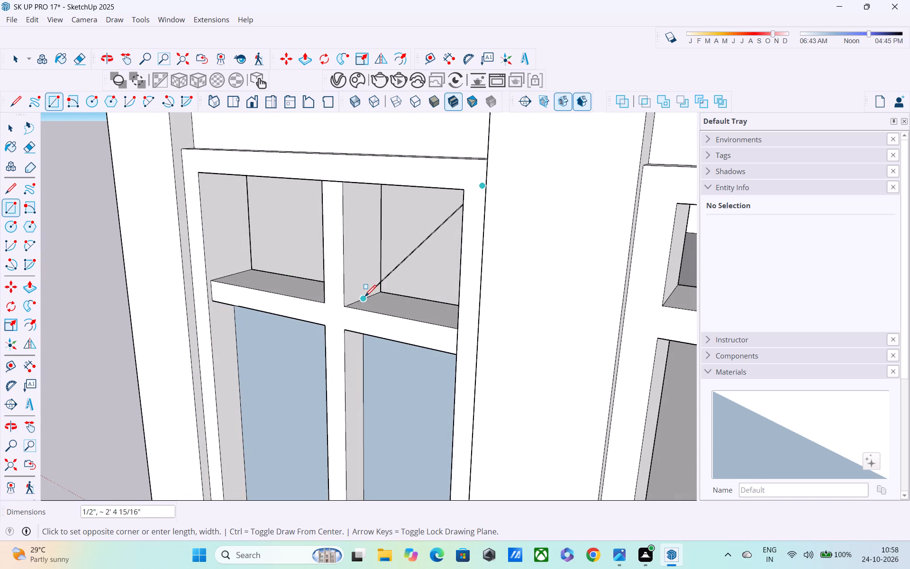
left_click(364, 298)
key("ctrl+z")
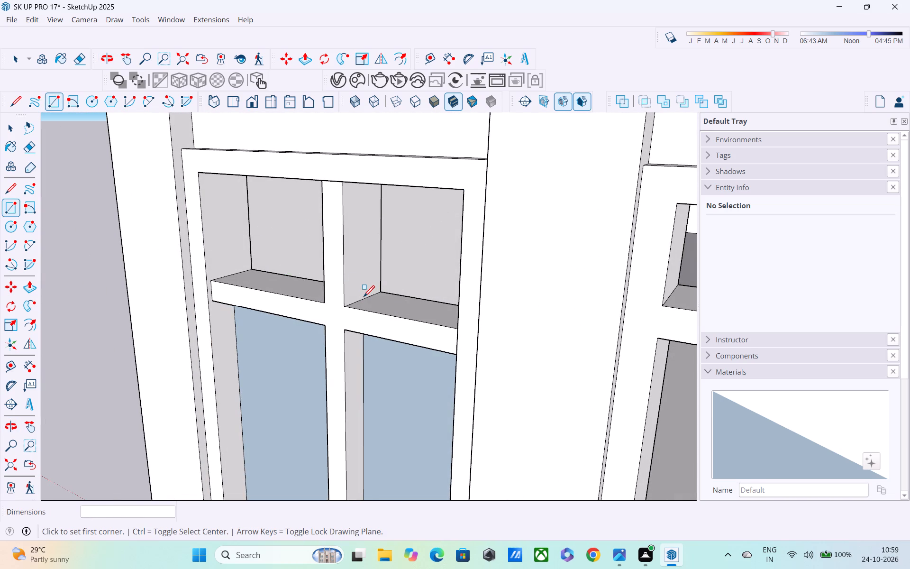
Draw a rectangle filling the upper-right pane of the four-pane opening, from the bottom inner midpoint to the top outer midpoint.
left_click(365, 298)
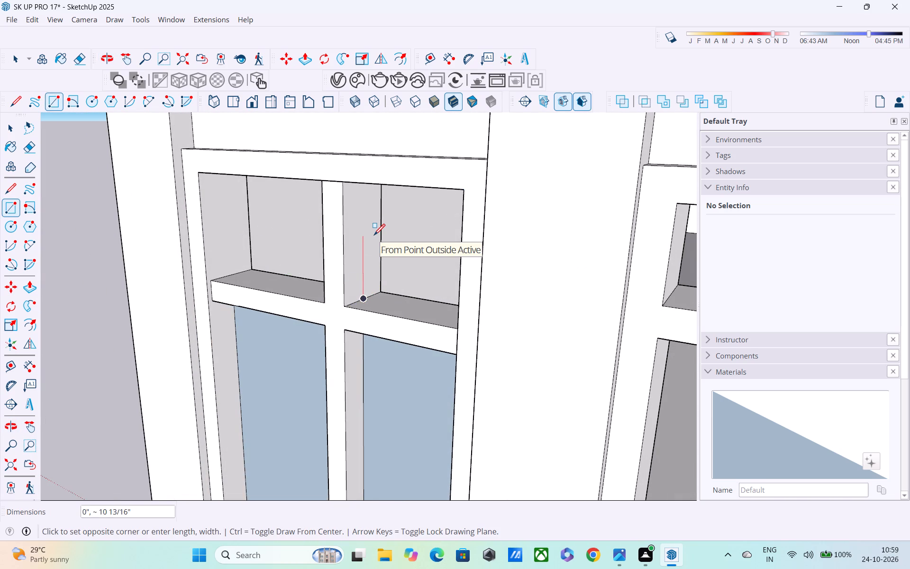
middle_click_drag(374, 236, 254, 235, "shift")
middle_click_drag(274, 245, 328, 257)
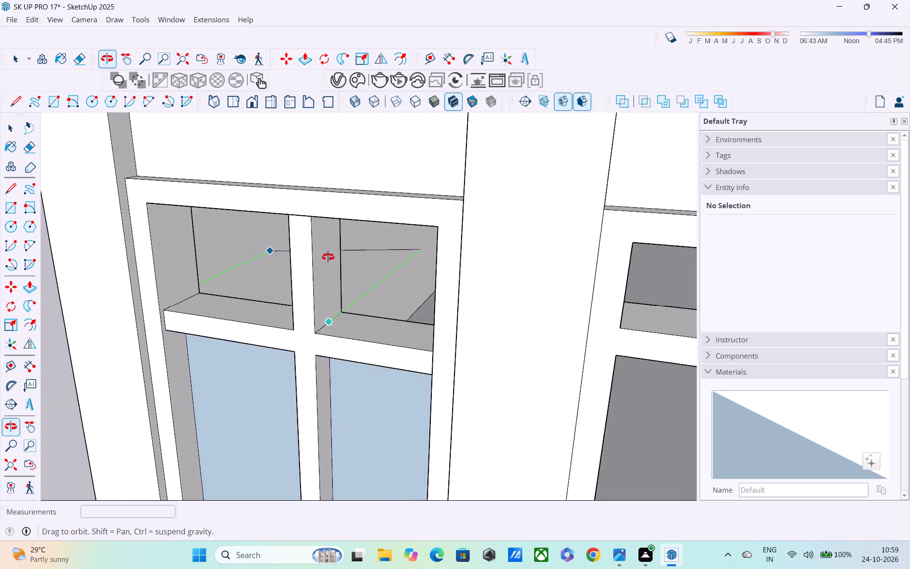
middle_click_drag(328, 257, 142, 235)
middle_click_drag(235, 246, 618, 117)
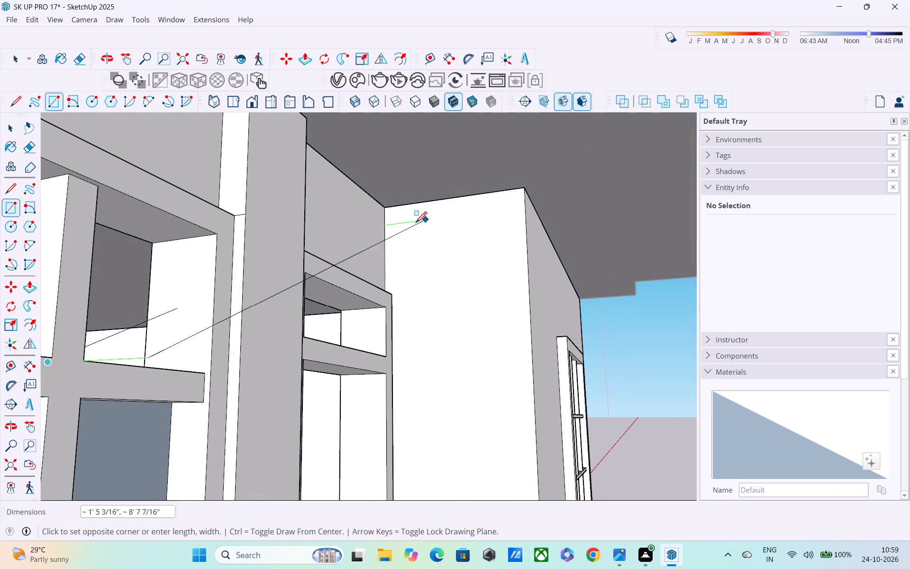
left_click(177, 242)
Draw a rectangle filling the upper-left pane of the four-pane opening, midway through the depth of its reveal.
middle_click_drag(194, 257, 435, 228, "shift")
middle_click_drag(428, 233, 413, 266, "shift")
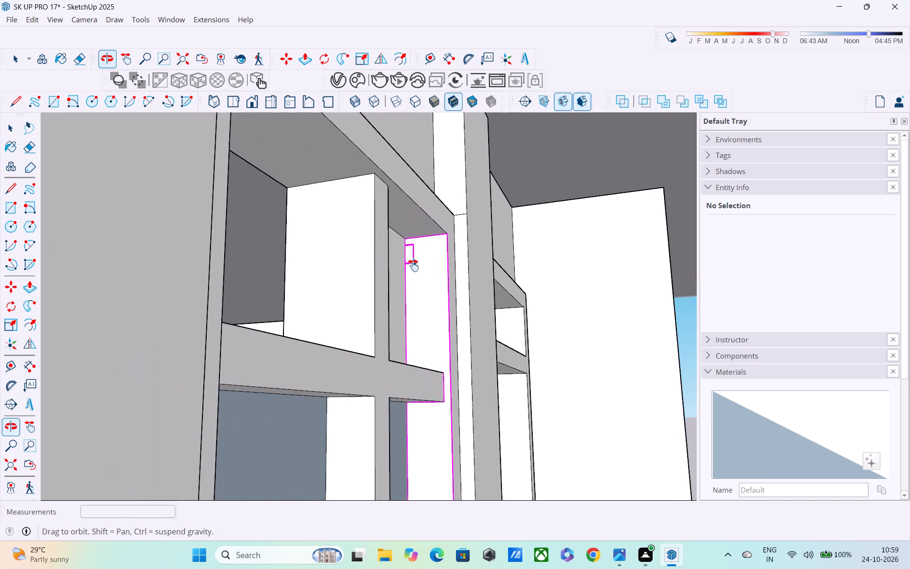
middle_click_drag(413, 266, 412, 266, "shift")
left_click(328, 184)
middle_click_drag(251, 321, 148, 336)
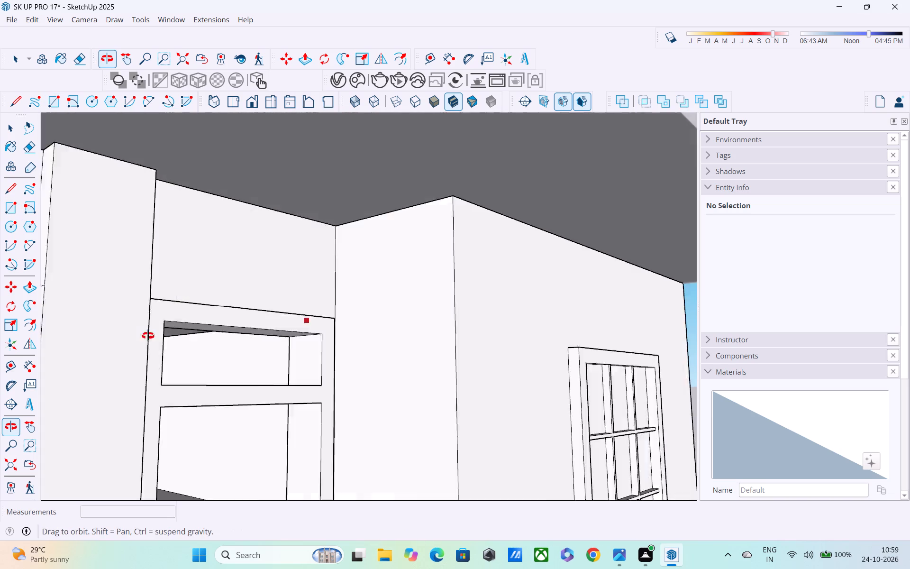
middle_click_drag(148, 336, 569, 200)
middle_click_drag(495, 209, 163, 321)
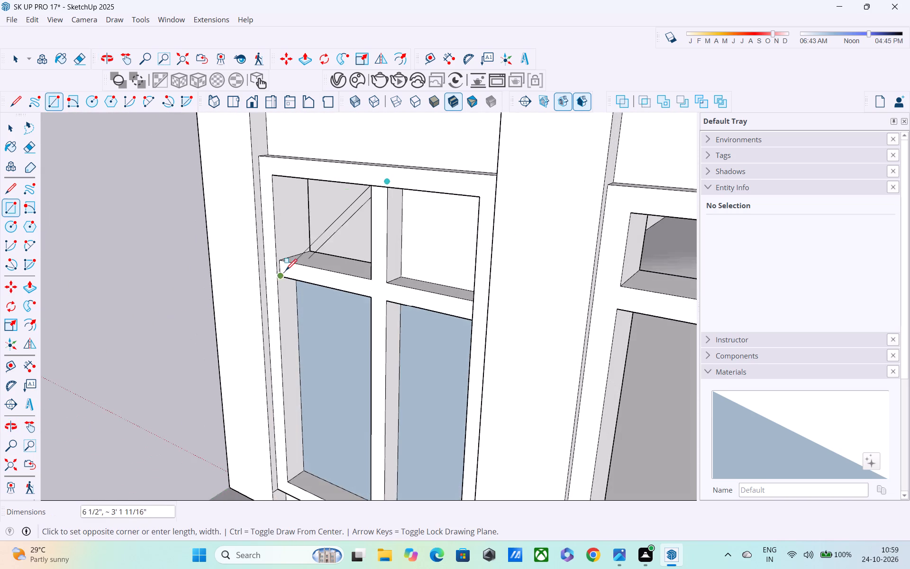
scroll(289, 270, "up", 4)
left_click(304, 247)
Draw a rectangle filling the upper pane of the two-pane opening, between diagonally opposite midpoints of its reveal depth.
scroll(316, 257, "down", 4)
middle_click_drag(329, 270, 241, 267, "shift")
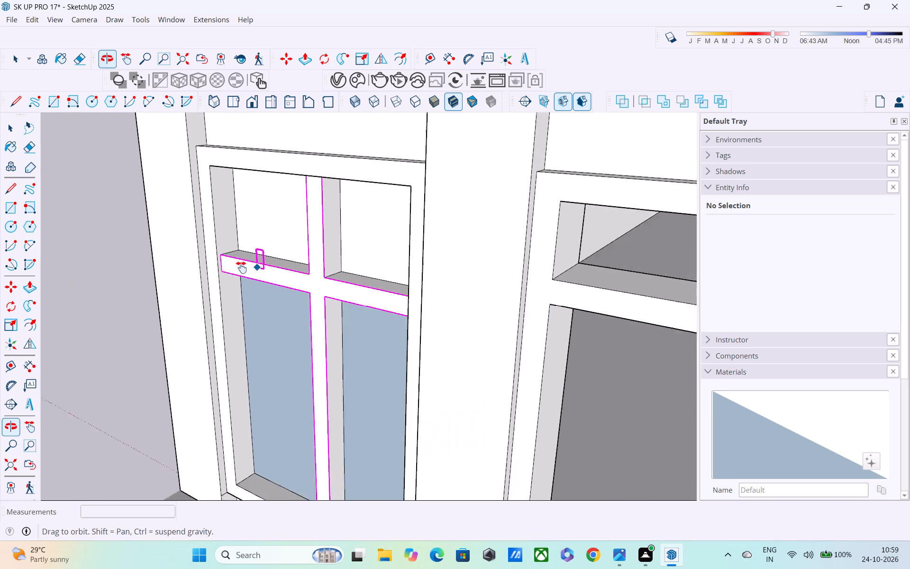
middle_click_drag(241, 267, 90, 262, "shift")
scroll(90, 262, "up", 1, "shift")
scroll(349, 253, "down", 2)
middle_click_drag(386, 254, 363, 206)
scroll(365, 201, "up", 10)
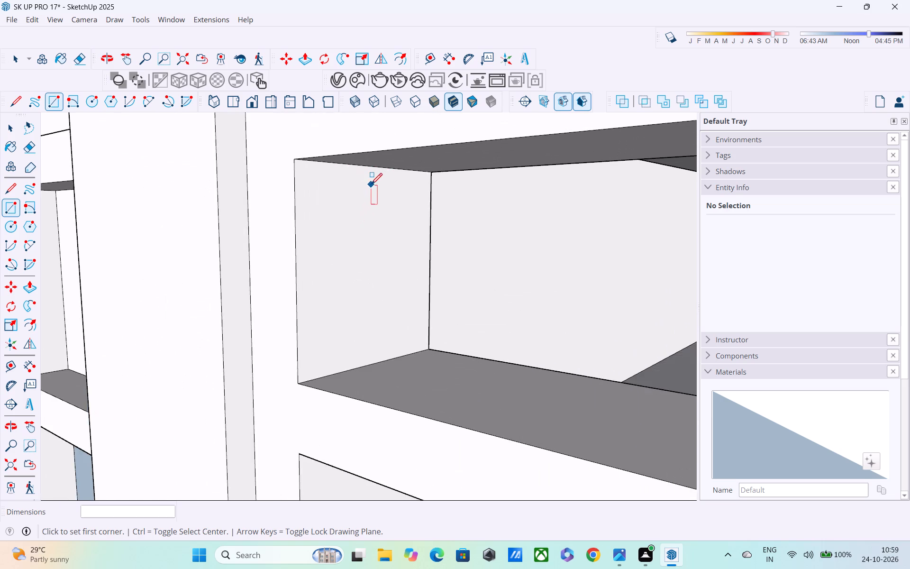
middle_click_drag(370, 182, 351, 150)
left_click(373, 167)
scroll(451, 282, "down", 2)
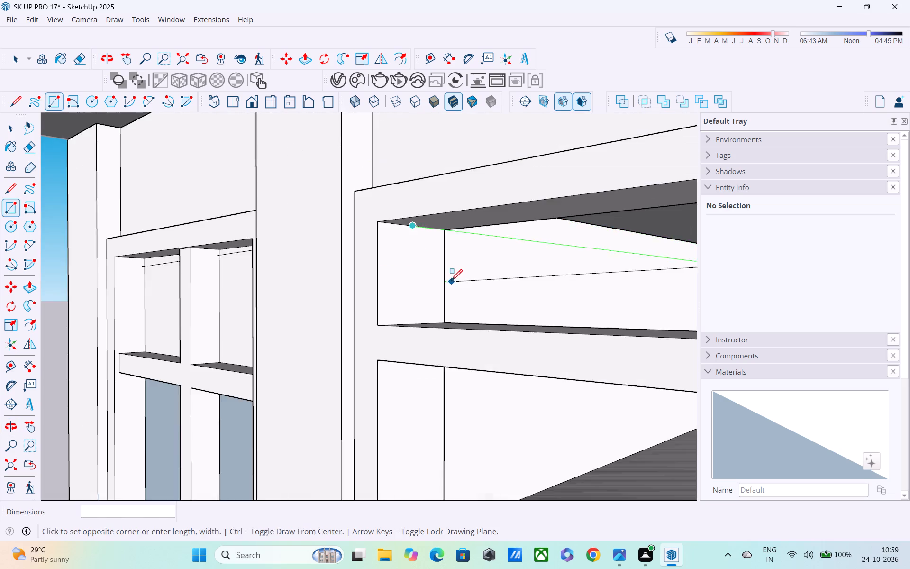
middle_click_drag(423, 277, 327, 244, "shift")
scroll(327, 244, "down", 4)
middle_click_drag(338, 248, 622, 283)
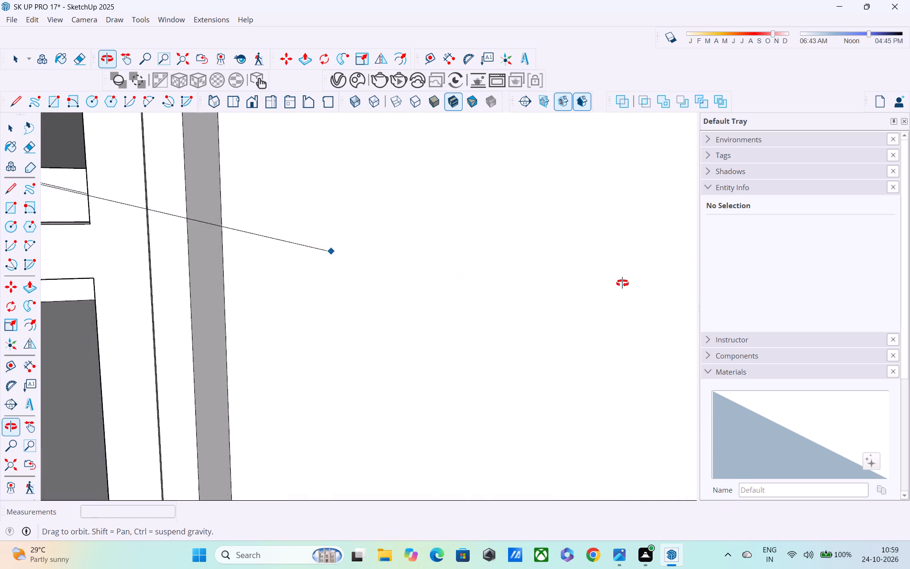
middle_click_drag(622, 283, 883, 257)
middle_click_drag(100, 267, 294, 367)
scroll(310, 359, "up", 4, "shift")
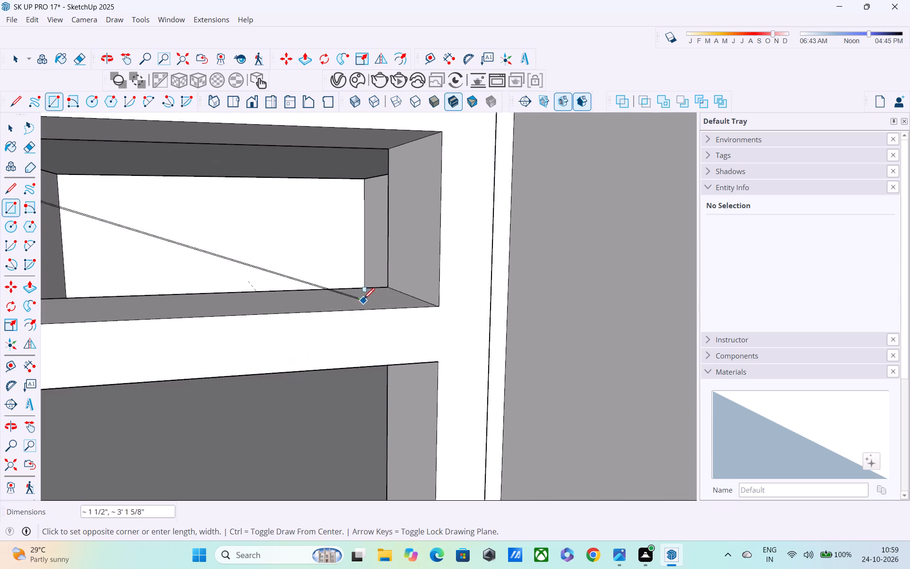
scroll(364, 300, "up", 2, "shift")
left_click(436, 294)
Draw a rectangle filling the tall lower pane of the two-pane opening, midway through the depth of its reveal.
scroll(434, 296, "down", 6)
middle_click_drag(427, 302, 419, 220, "shift")
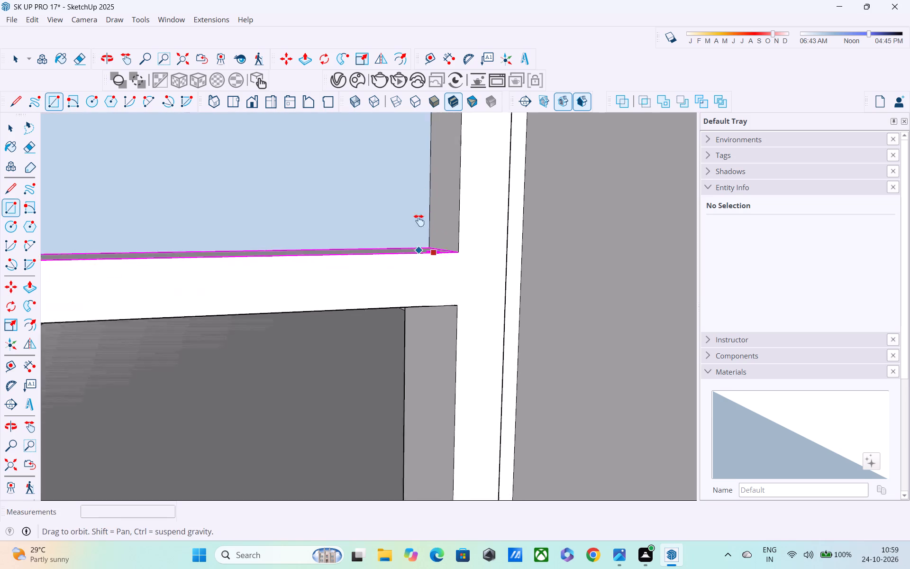
middle_click_drag(419, 220, 423, 150, "shift")
scroll(425, 150, "down", 2)
scroll(426, 151, "up", 3)
scroll(426, 151, "down", 7)
middle_click_drag(422, 221, 633, 106)
scroll(600, 181, "down", 1)
middle_click_drag(599, 184, 550, 219)
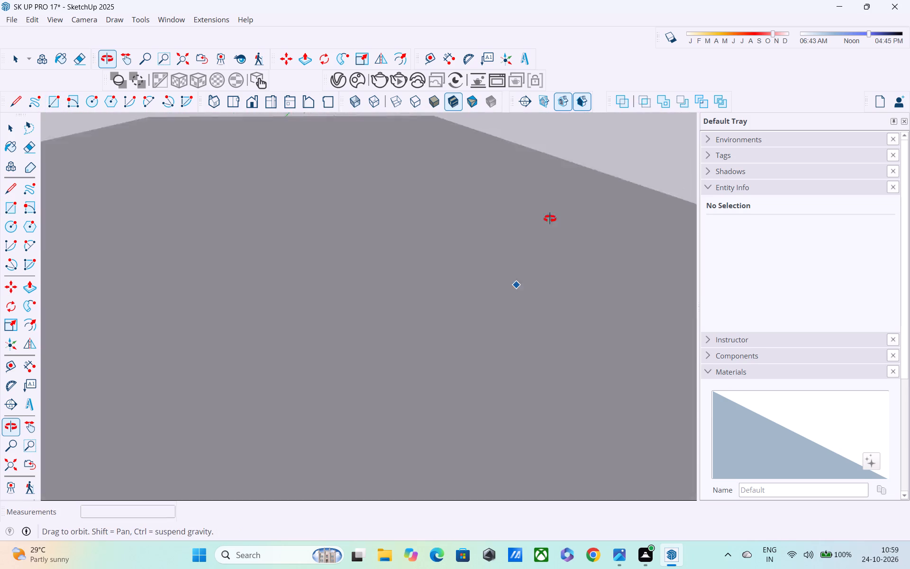
middle_click_drag(550, 219, 549, 144)
scroll(537, 196, "down", 5)
middle_click_drag(343, 280, 573, 202)
middle_click_drag(429, 218, 403, 240)
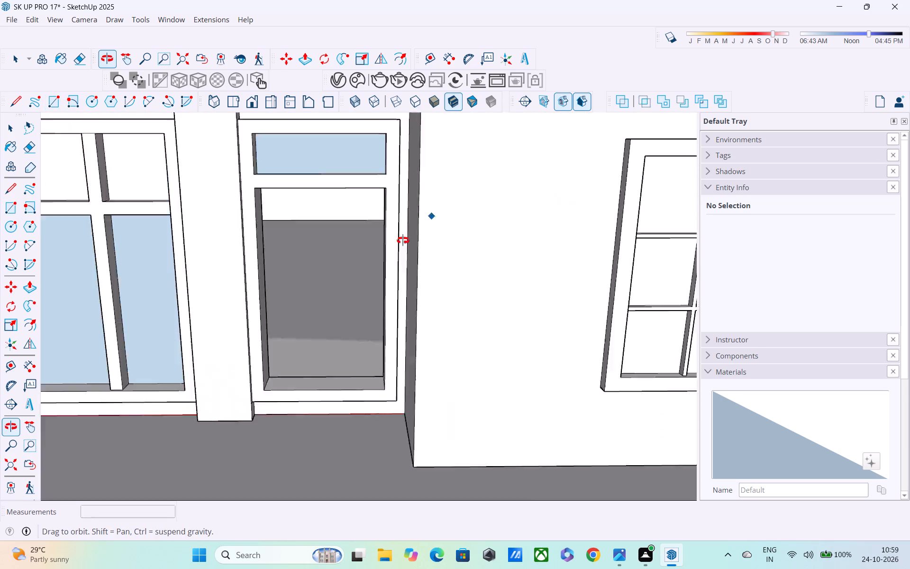
middle_click_drag(403, 240, 482, 158)
scroll(482, 165, "up", 1)
scroll(482, 166, "down", 11)
middle_click_drag(448, 207, 437, 370, "shift")
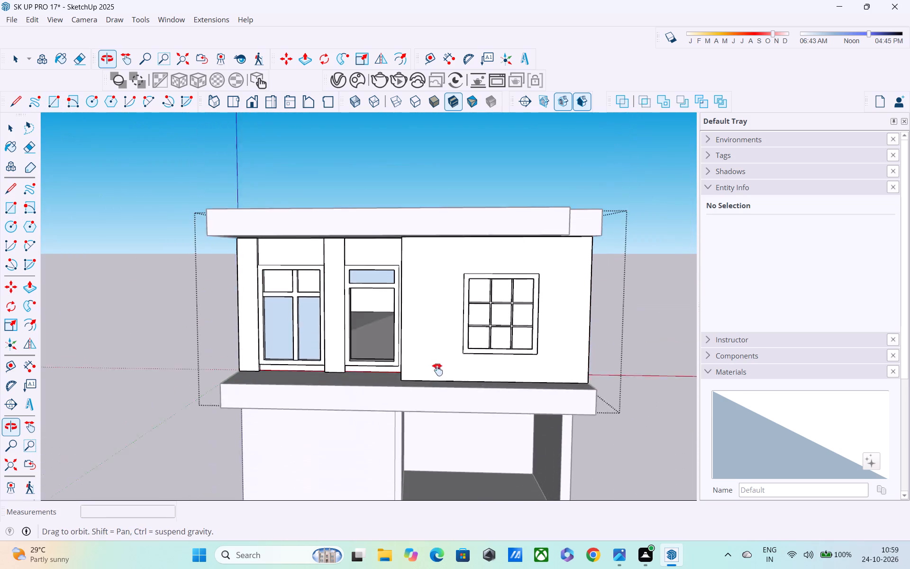
middle_click_drag(437, 370, 437, 372, "shift")
scroll(355, 320, "up", 4)
middle_click_drag(344, 311, 250, 284)
scroll(358, 275, "up", 5)
scroll(399, 275, "up", 5)
middle_click_drag(382, 273, 357, 219)
scroll(363, 242, "up", 5)
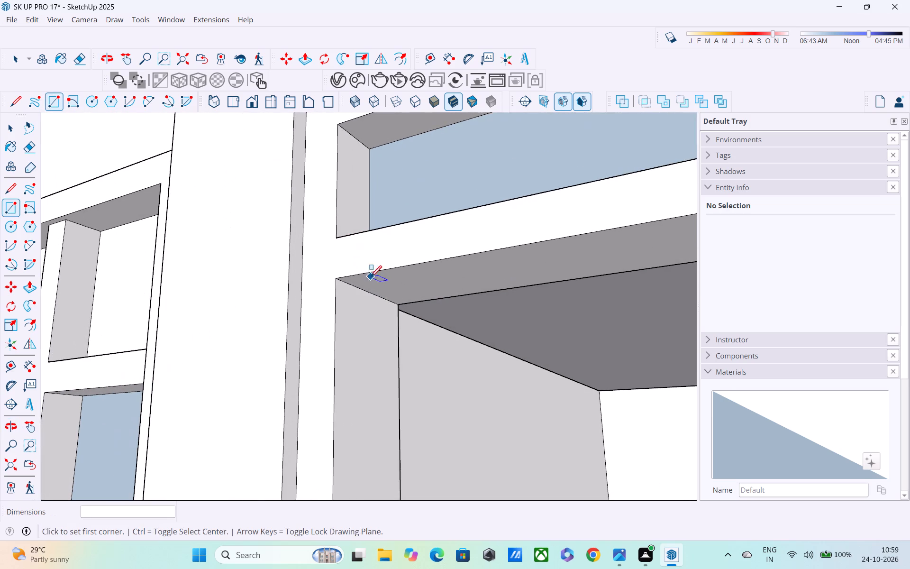
left_click(366, 294)
middle_click_drag(373, 333, 317, 226)
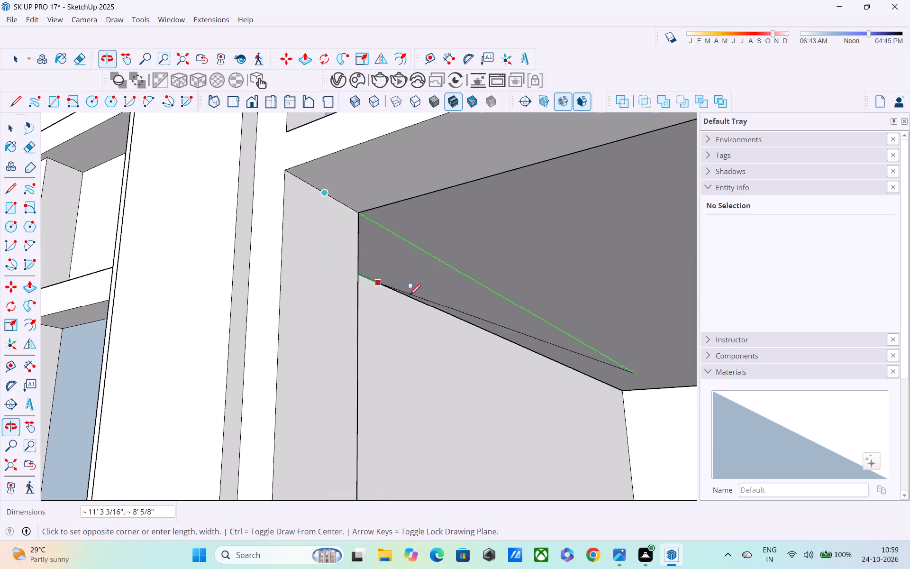
middle_click_drag(434, 327, 429, 294, "shift")
scroll(329, 224, "down", 1, "shift")
scroll(429, 294, "up", 1)
scroll(432, 285, "down", 11)
middle_click_drag(431, 295, 433, 304)
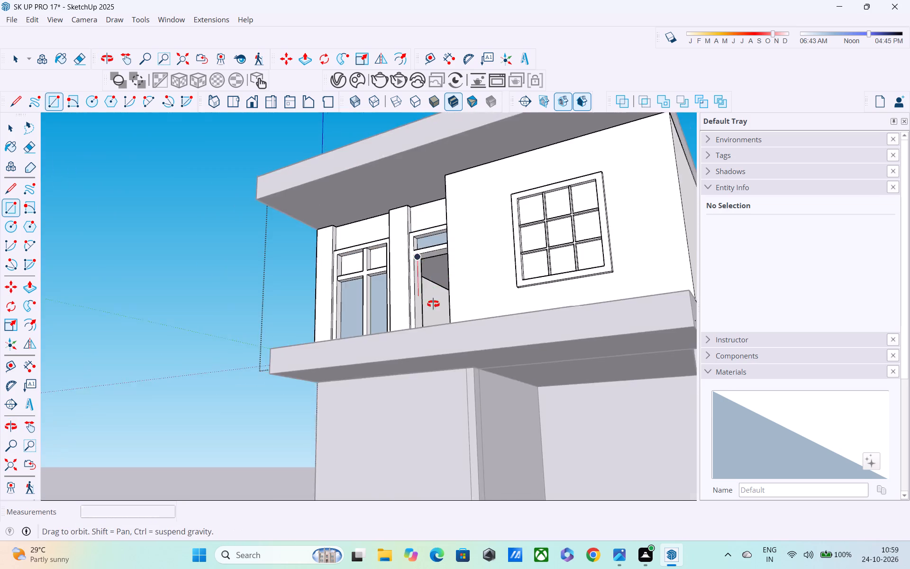
middle_click_drag(433, 304, 381, 325)
middle_click_drag(377, 340, 301, 314)
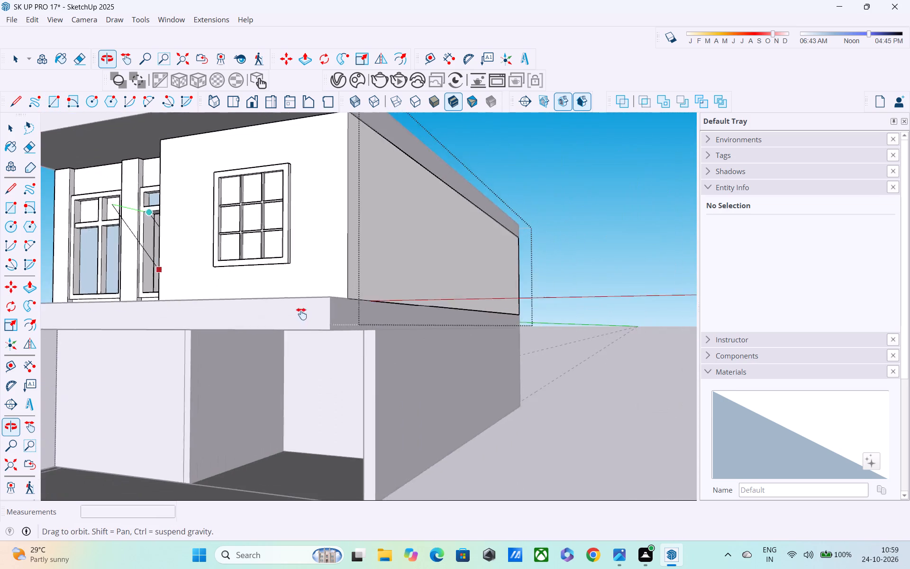
middle_click_drag(301, 314, 200, 333)
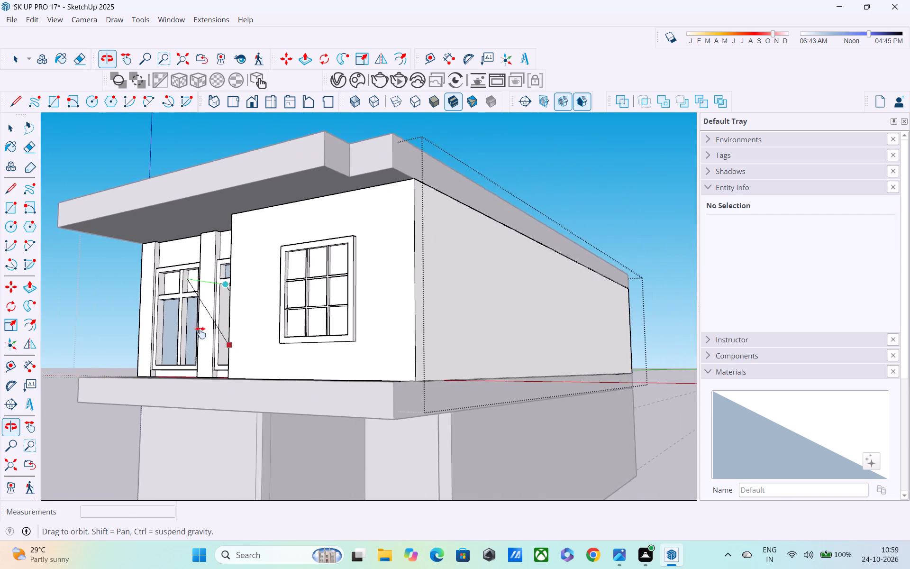
middle_click_drag(200, 333, 158, 333)
middle_click_drag(175, 351, 584, 385)
scroll(248, 430, "up", 1)
scroll(248, 429, "down", 1)
scroll(248, 429, "up", 4)
scroll(308, 402, "up", 5)
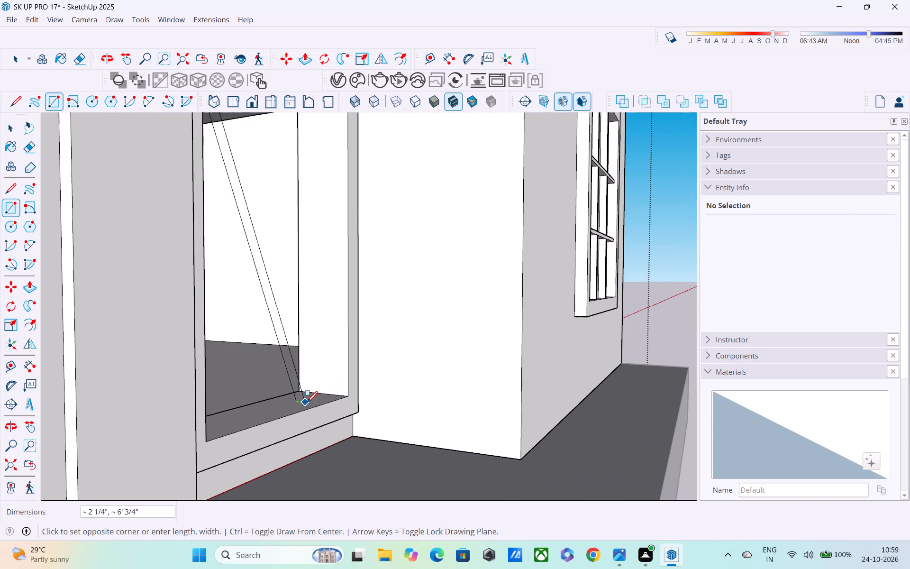
left_click(318, 394)
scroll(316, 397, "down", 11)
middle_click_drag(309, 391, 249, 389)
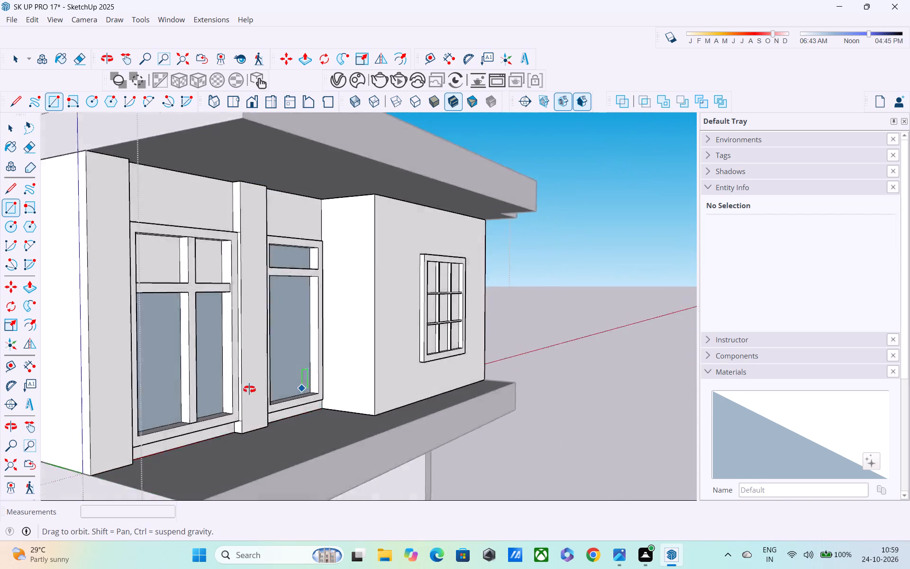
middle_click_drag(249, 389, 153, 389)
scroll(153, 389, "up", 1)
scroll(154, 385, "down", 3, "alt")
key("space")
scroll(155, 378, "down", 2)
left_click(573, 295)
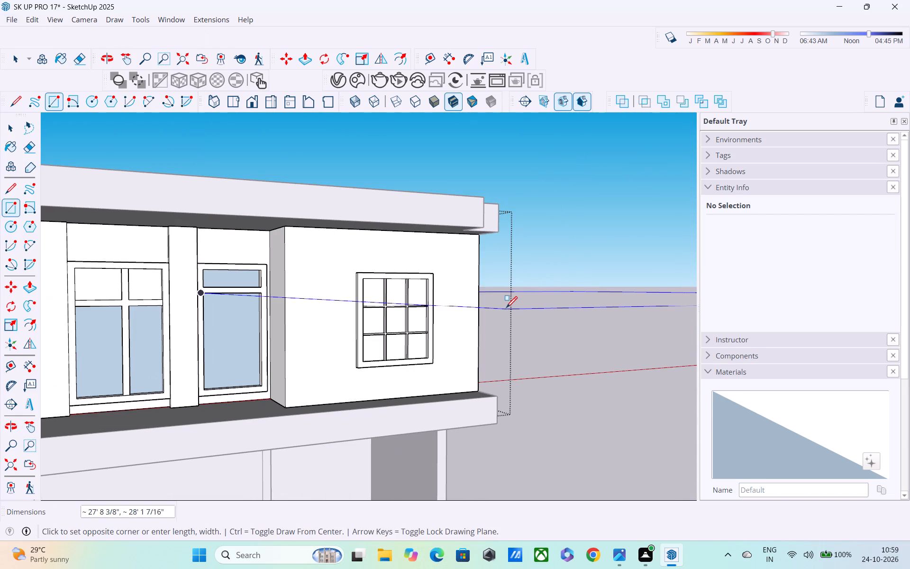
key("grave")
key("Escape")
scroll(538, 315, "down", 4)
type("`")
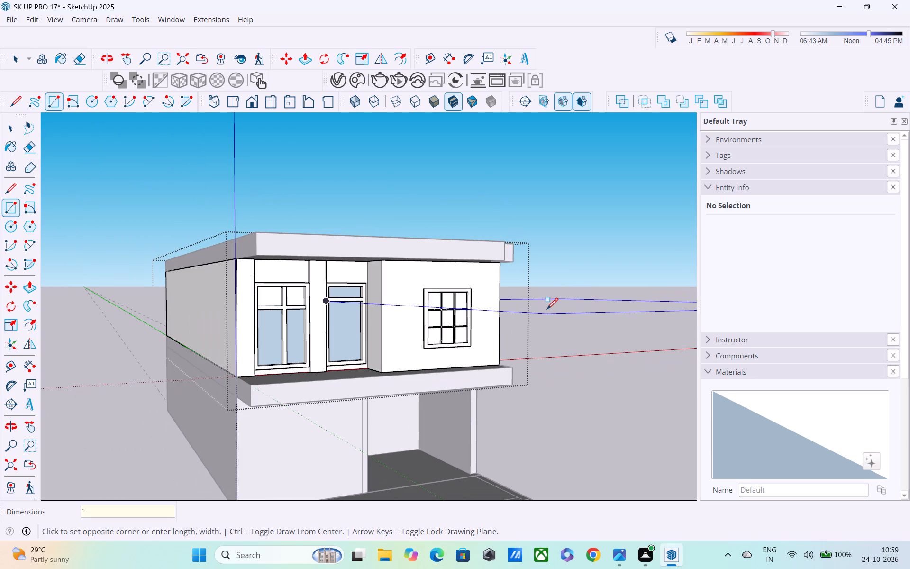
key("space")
Examine the building's upper front openings, nine-pane window, side wall and slabs from several angles.
middle_click_drag(565, 287, 433, 305)
scroll(427, 293, "down", 5)
middle_click_drag(436, 323, 406, 275)
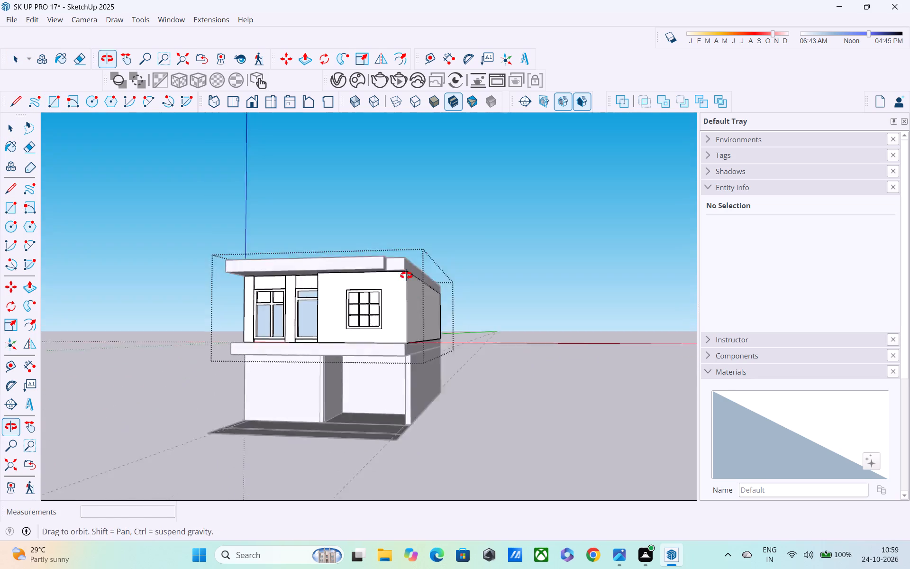
middle_click_drag(406, 275, 403, 267)
scroll(319, 337, "up", 10)
middle_click_drag(279, 337, 265, 437)
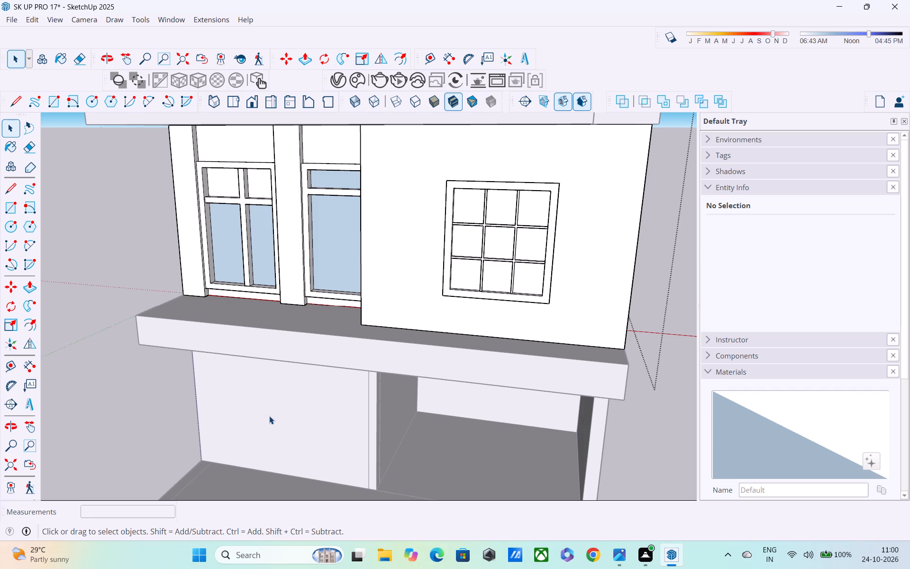
scroll(318, 385, "down", 4)
middle_click_drag(328, 389, 318, 356)
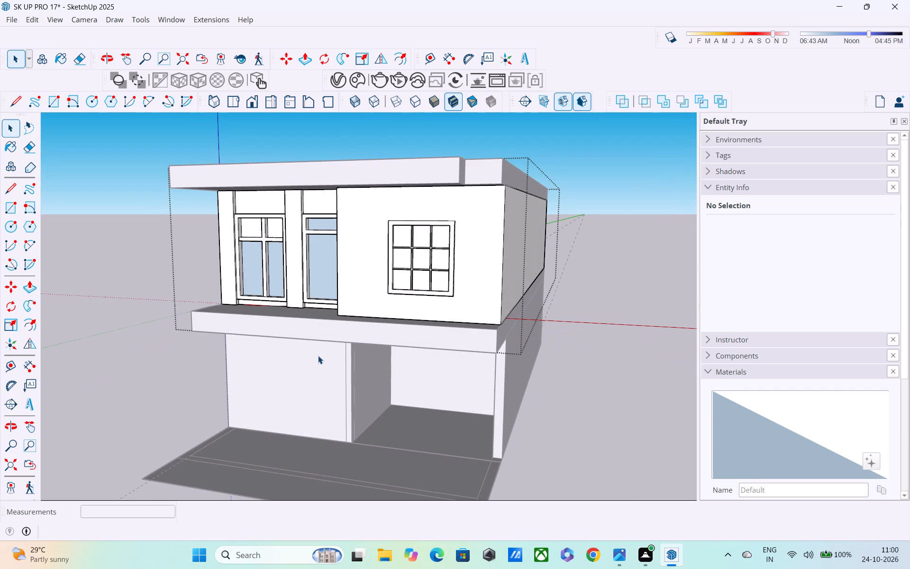
middle_click_drag(324, 369, 131, 413)
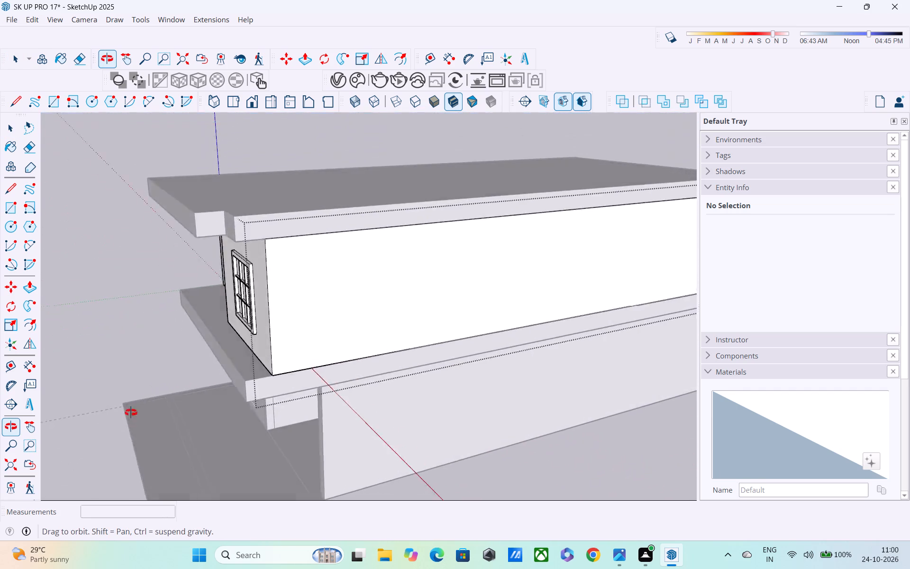
middle_click_drag(131, 413, 269, 410)
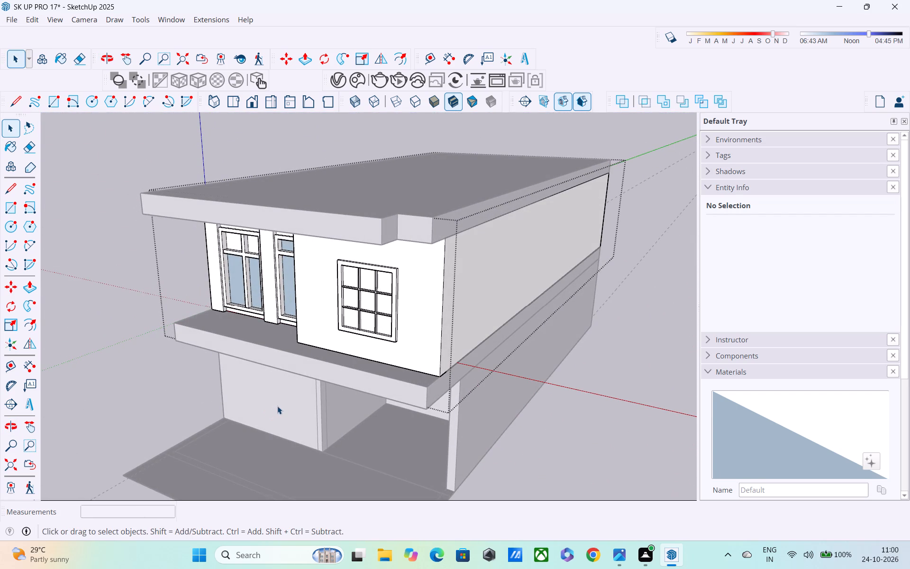
middle_click_drag(282, 418, 308, 352)
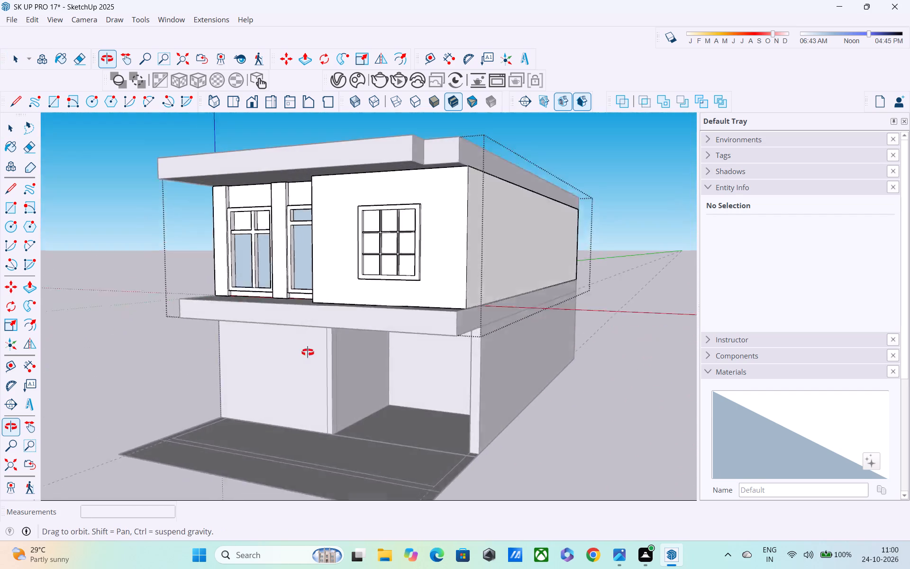
middle_click_drag(308, 352, 313, 342)
scroll(312, 361, "down", 2)
middle_click_drag(318, 389, 143, 454)
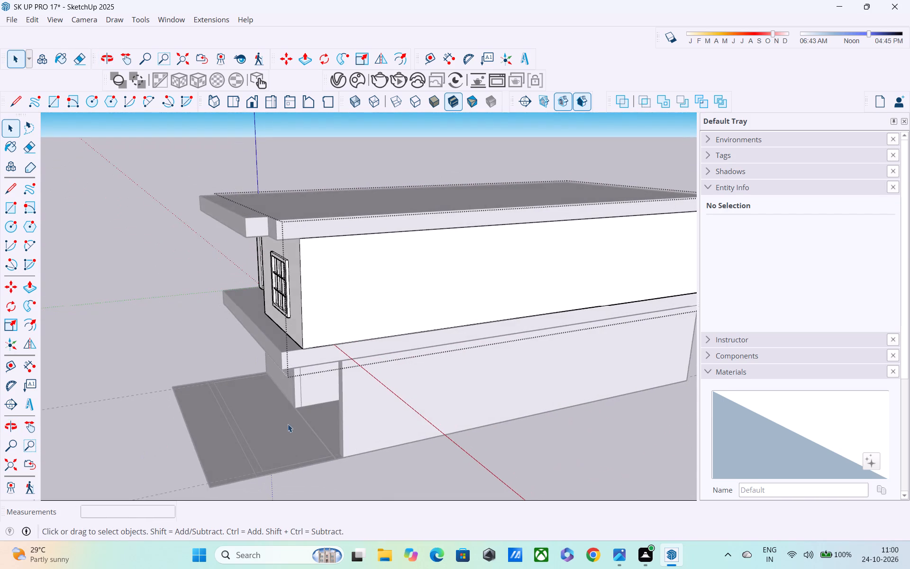
scroll(294, 418, "up", 4)
middle_click_drag(282, 384, 232, 410)
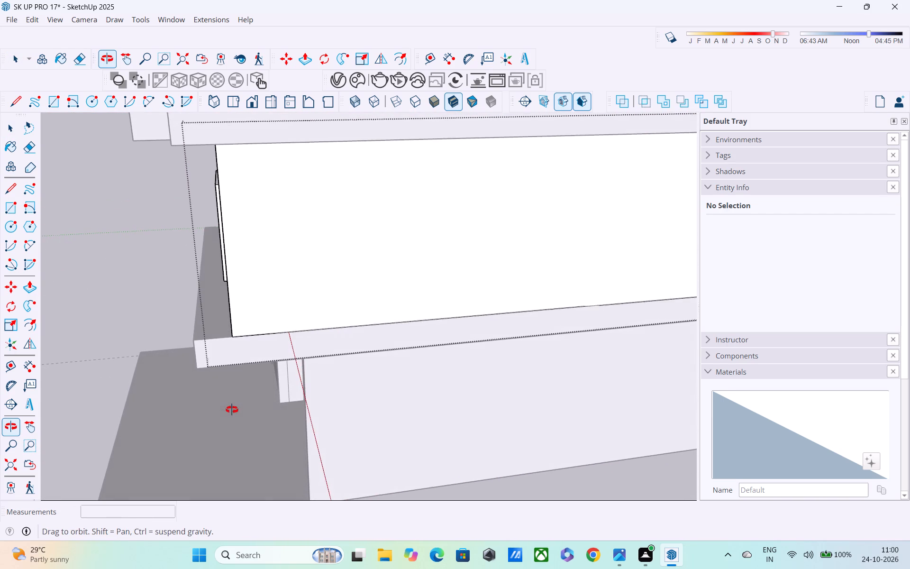
middle_click_drag(232, 410, 231, 413)
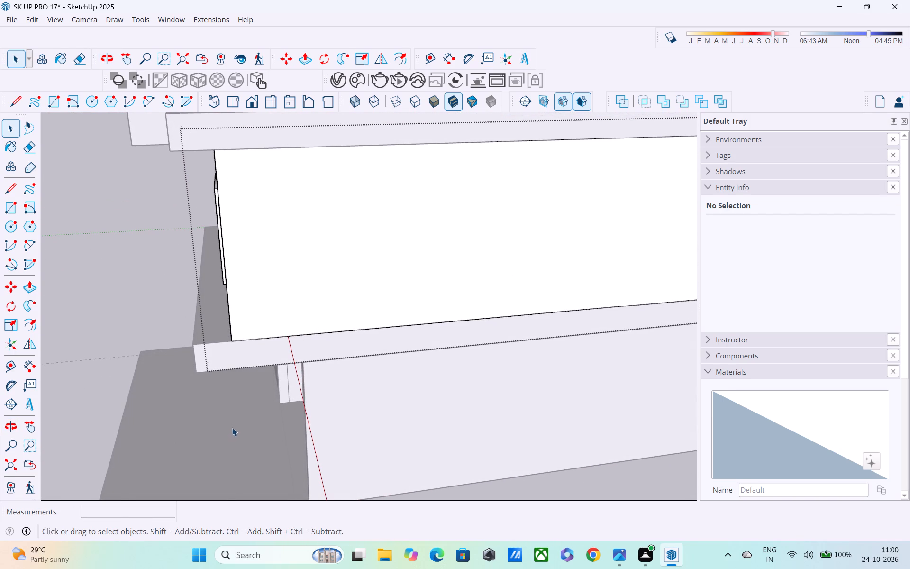
scroll(232, 428, "down", 4)
middle_click_drag(234, 423, 460, 374)
middle_click_drag(371, 344, 372, 336)
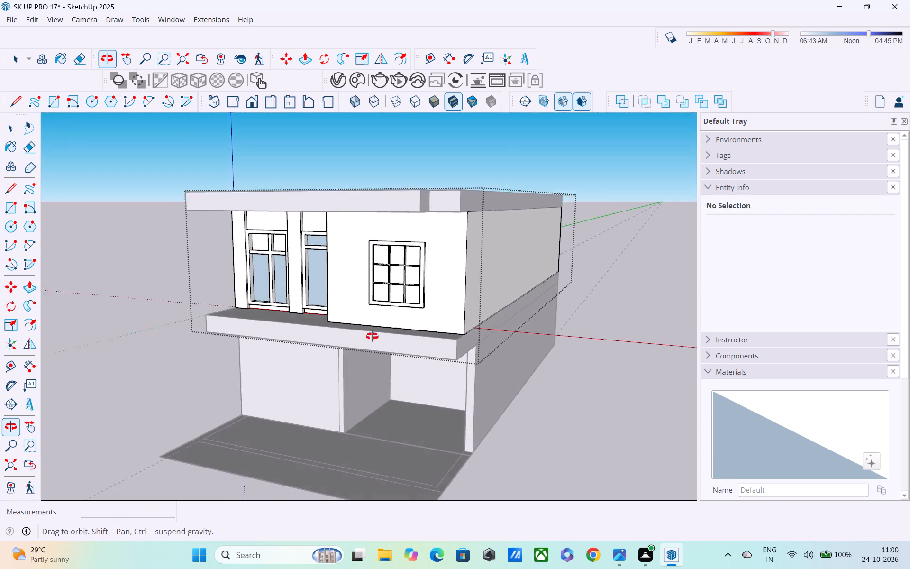
middle_click_drag(372, 336, 366, 306)
scroll(283, 280, "up", 6)
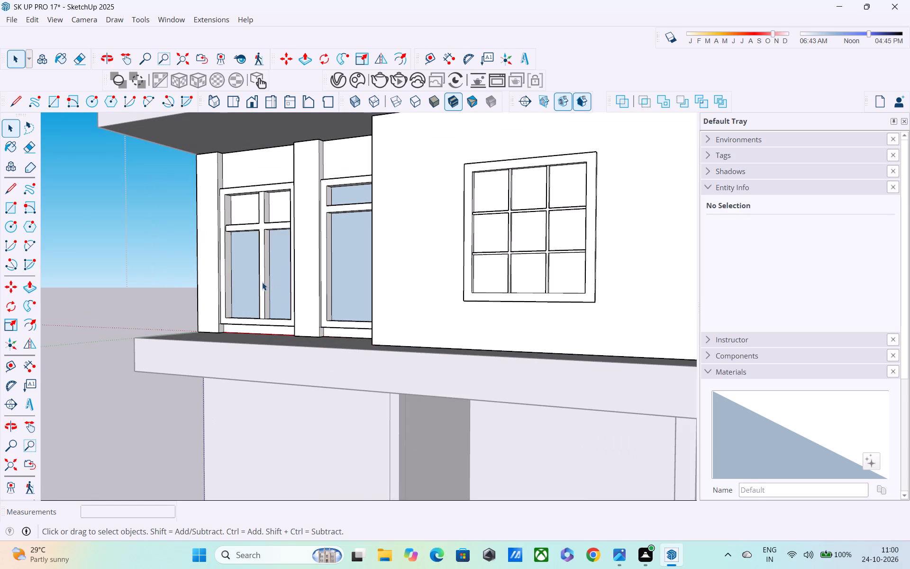
left_click(788, 370)
left_click(740, 377)
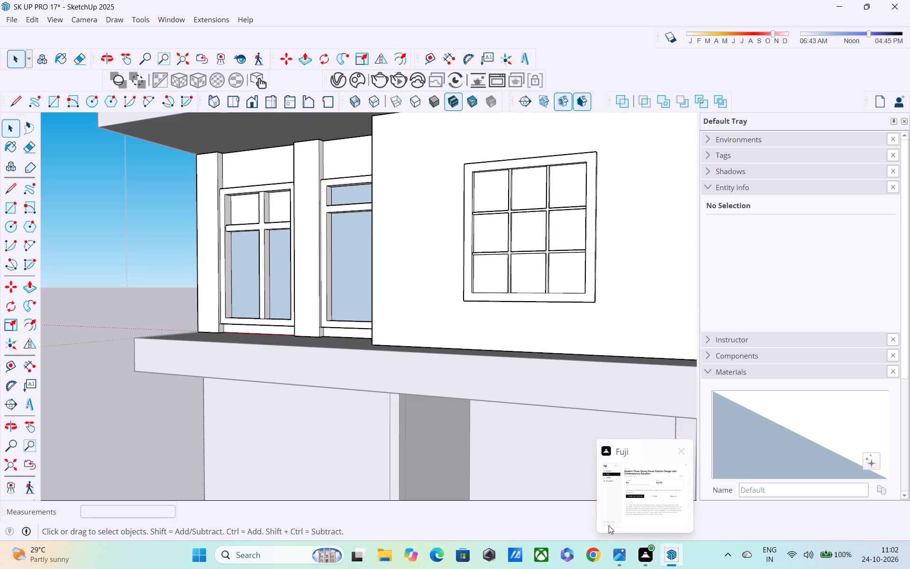
middle_click_drag(535, 381, 428, 393)
scroll(431, 387, "down", 4)
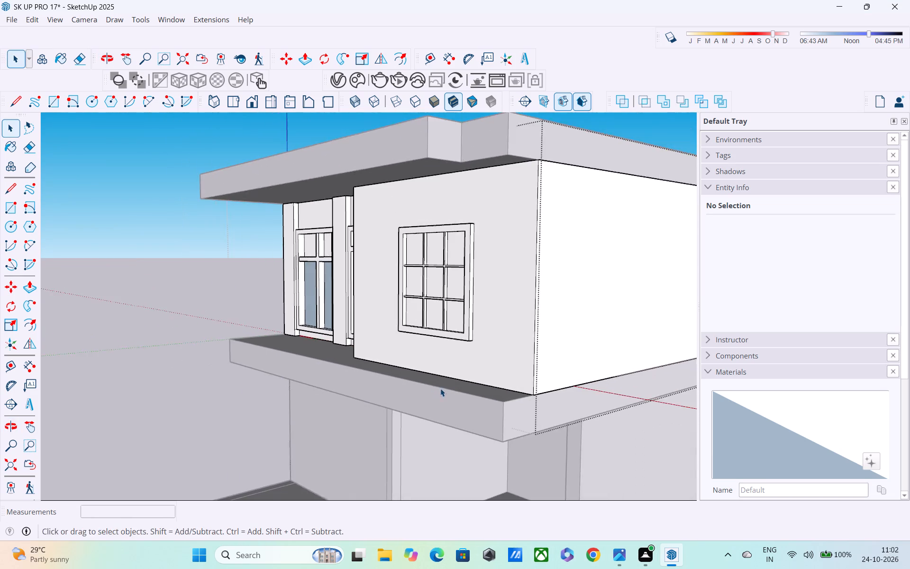
scroll(441, 389, "down", 1)
middle_click_drag(439, 390, 401, 386)
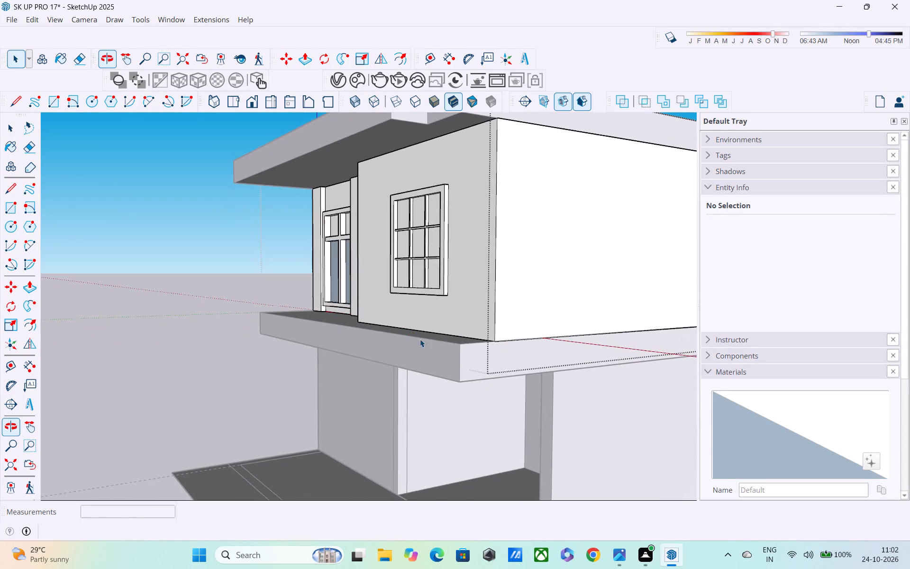
middle_click_drag(484, 347, 550, 383)
scroll(529, 377, "down", 2)
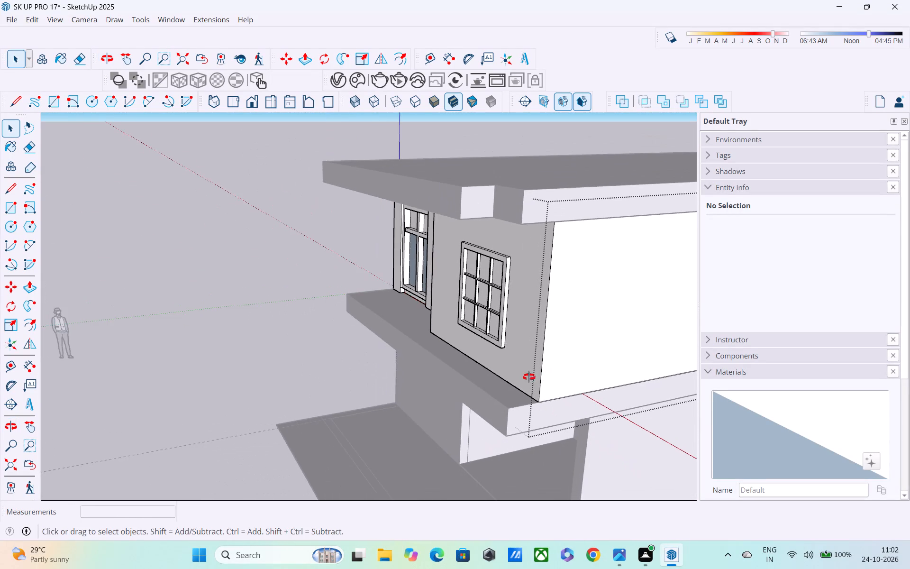
middle_click_drag(529, 377, 598, 377)
middle_click_drag(598, 377, 473, 384, "shift")
middle_click_drag(466, 385, 543, 385)
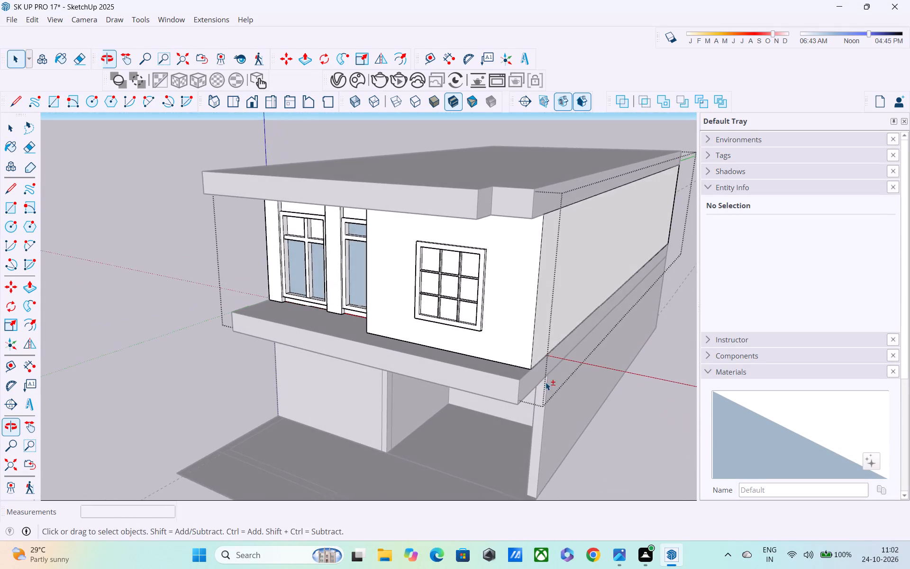
middle_click_drag(546, 381, 549, 360, "shift")
middle_click_drag(464, 372, 513, 428)
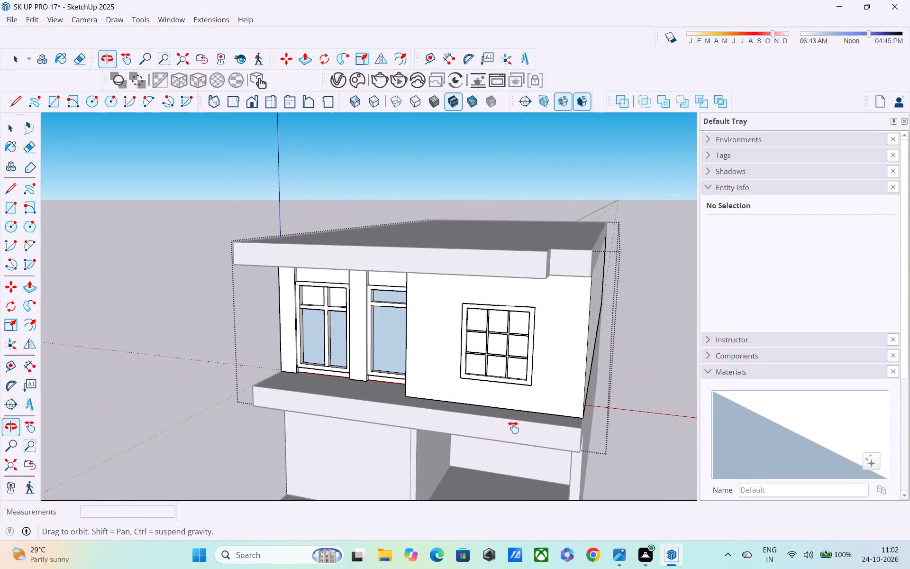
Review the list of material collections in the Materials library.
middle_click_drag(513, 428, 513, 428)
scroll(512, 418, "down", 2)
middle_click_drag(513, 416, 536, 382)
middle_click(536, 382, "shift")
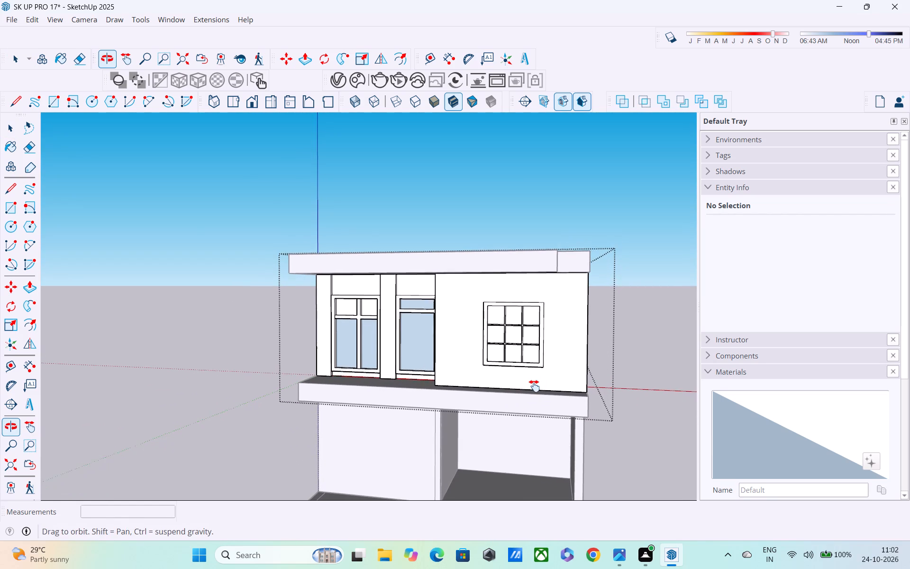
left_click(746, 370)
scroll(744, 373, "down", 2)
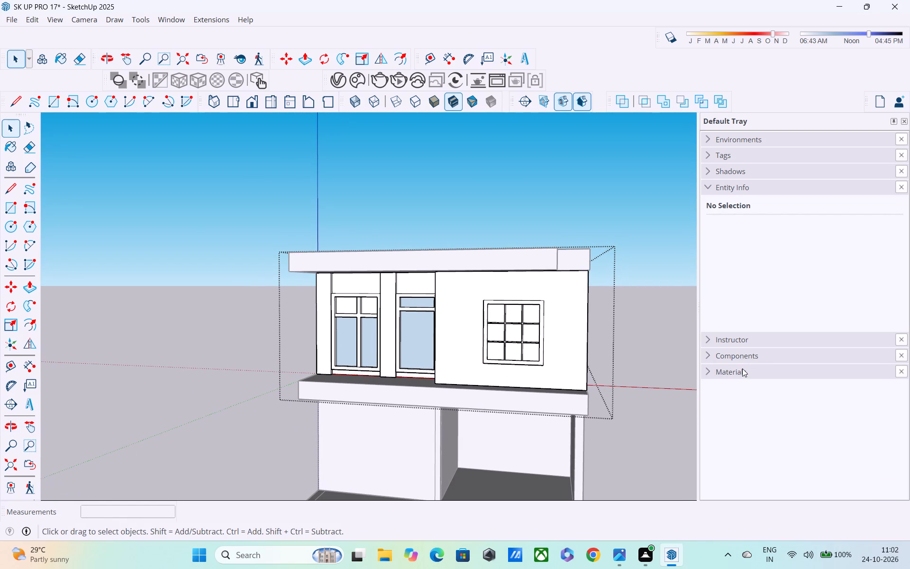
scroll(742, 368, "down", 3)
left_click(720, 371)
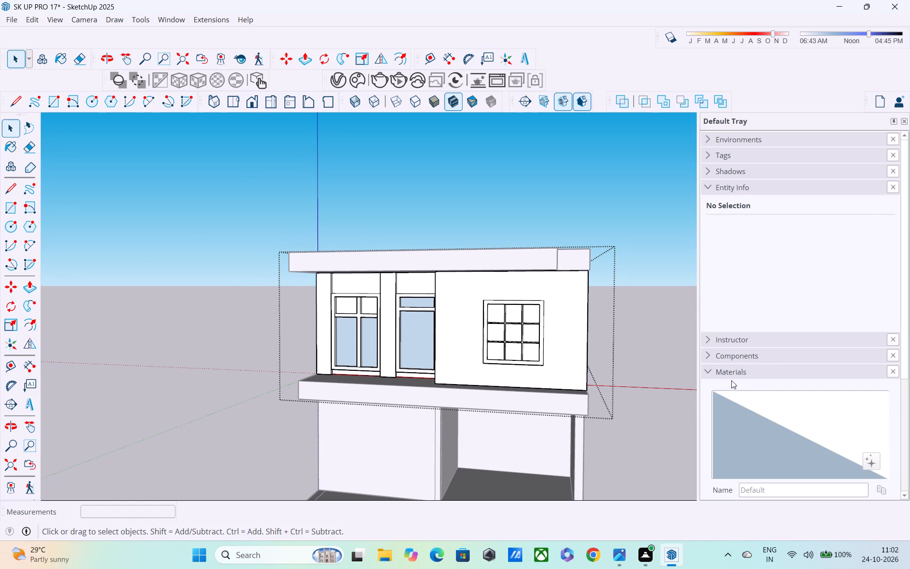
scroll(796, 439, "down", 1)
left_click(792, 370)
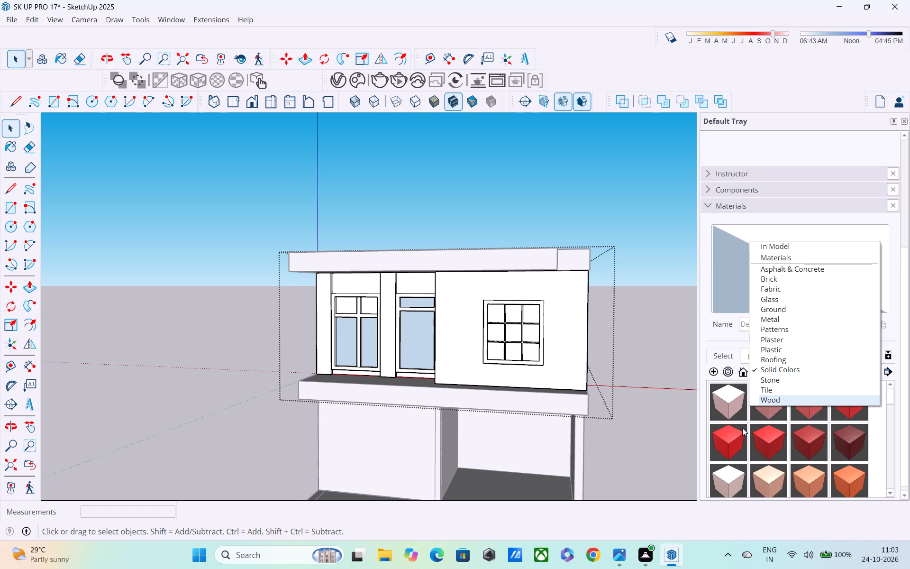
Examine the upper front openings, the wall panels above them and the nine-pane window from several angles.
middle_click_drag(605, 389, 515, 383)
scroll(359, 318, "up", 4)
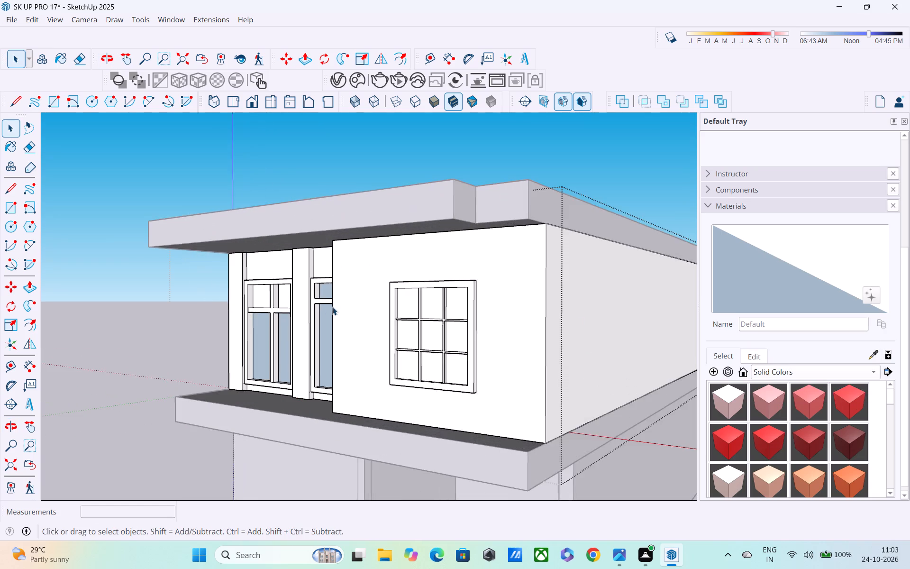
scroll(304, 303, "up", 3)
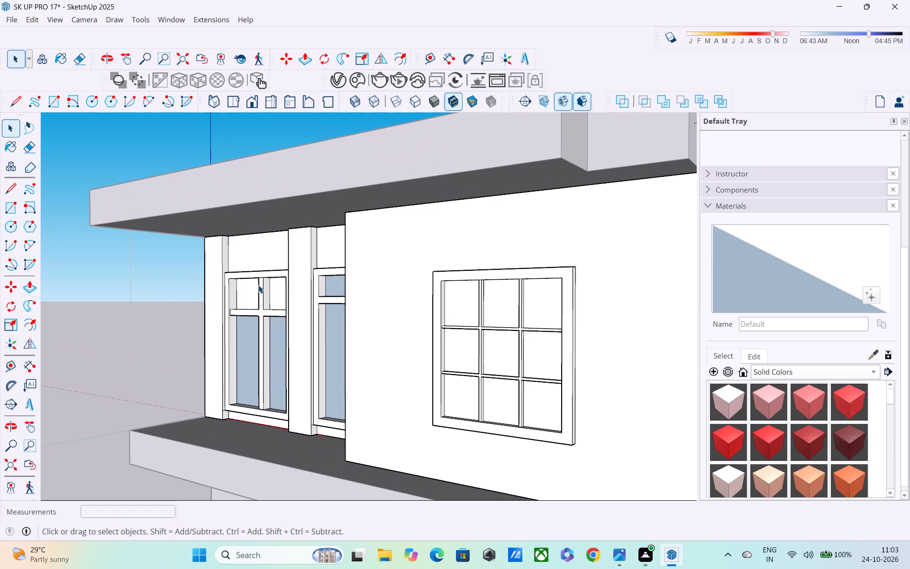
scroll(275, 299, "up", 4)
middle_click_drag(279, 279, 283, 260)
middle_click_drag(283, 260, 283, 229, "shift")
scroll(291, 238, "down", 5)
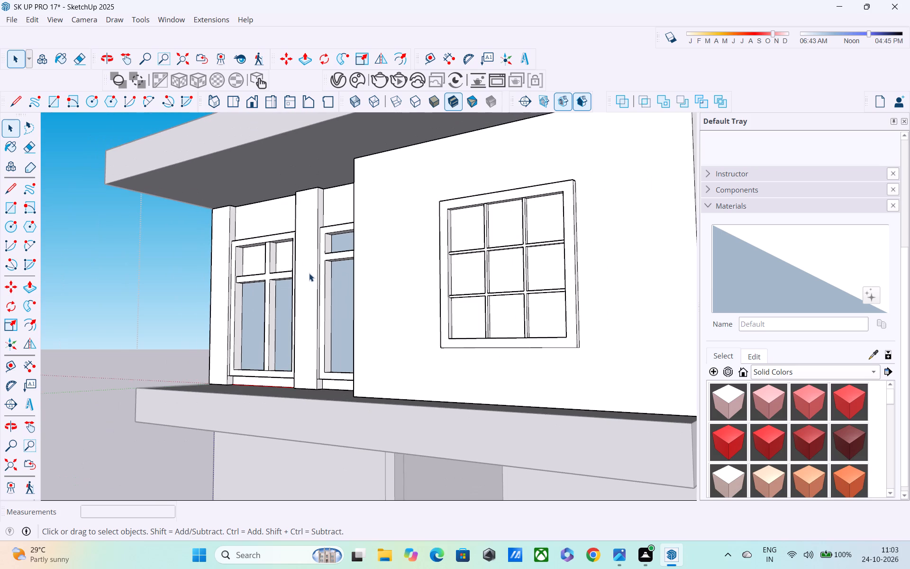
middle_click_drag(328, 285, 389, 234)
scroll(389, 234, "down", 2)
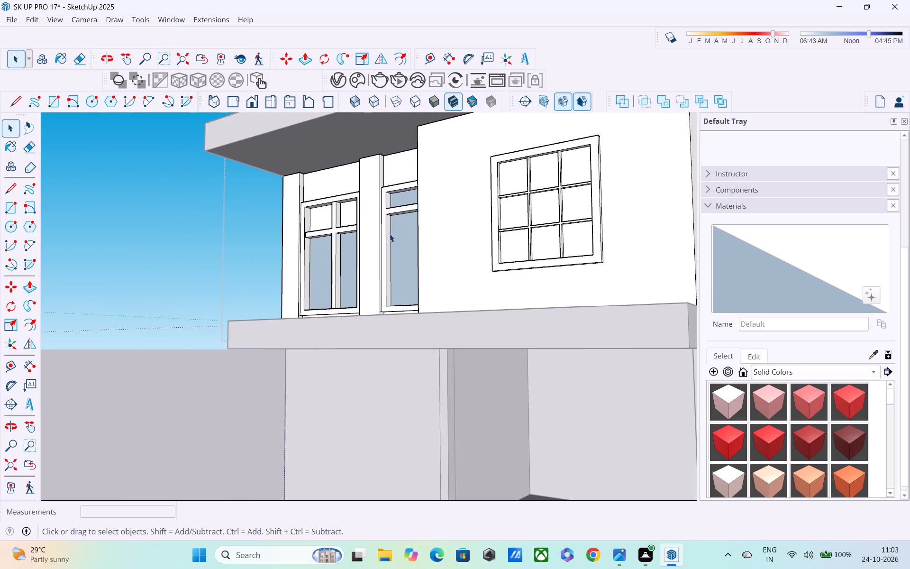
middle_click_drag(390, 234, 380, 266)
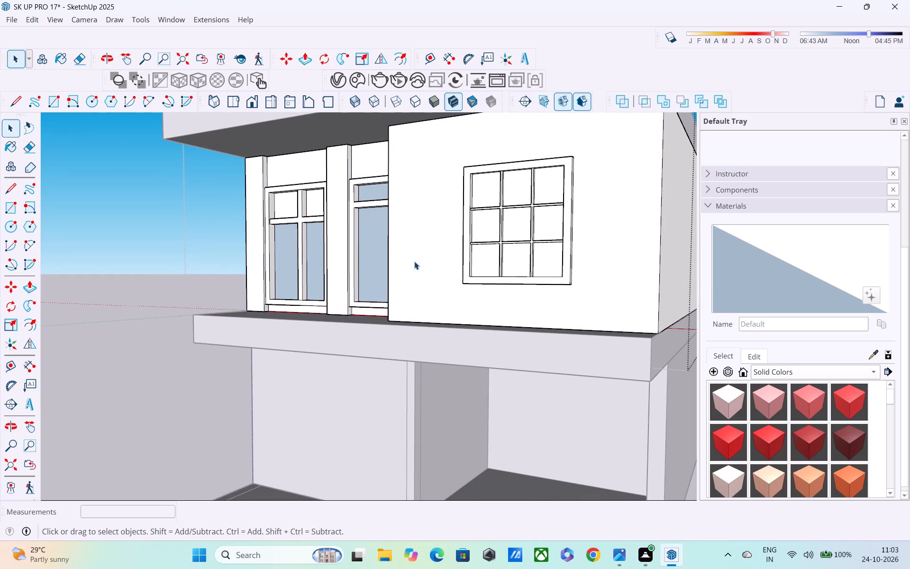
middle_click_drag(417, 259, 460, 320)
scroll(366, 277, "up", 2)
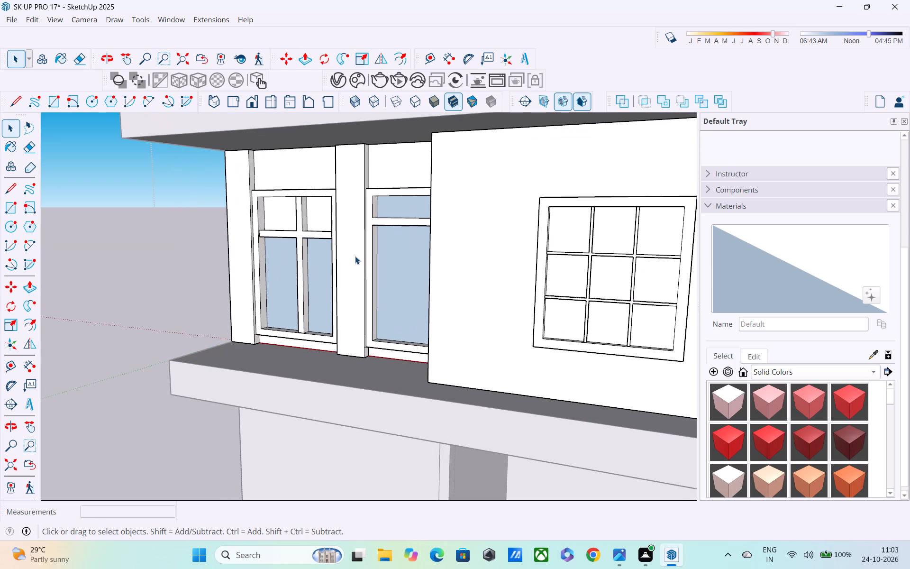
middle_click_drag(361, 261, 313, 285)
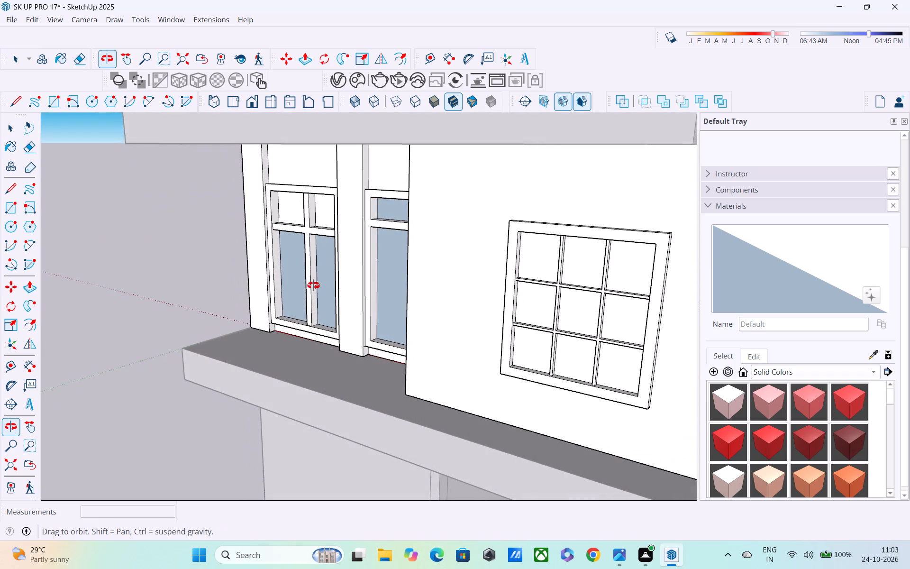
middle_click_drag(313, 285, 311, 284)
key("k")
key("space")
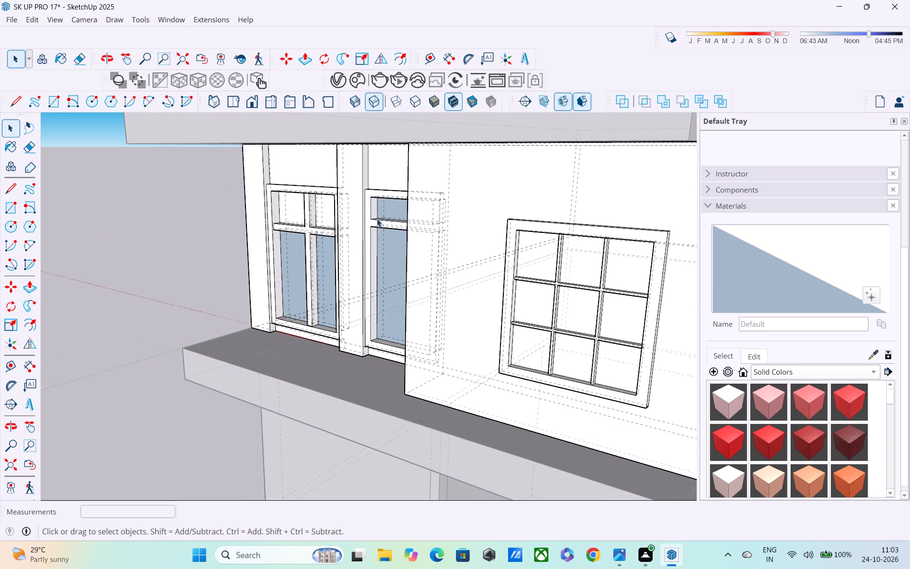
Place a guide line 1" above the top edge of the four-pane opening's frame with the Tape Measure.
key("t")
scroll(311, 178, "up", 1)
key("k")
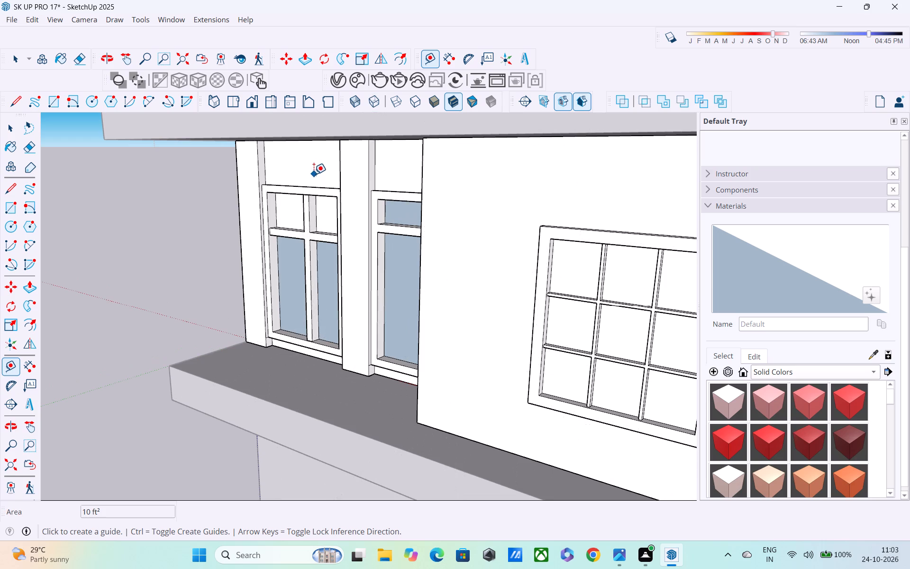
scroll(309, 181, "up", 2)
middle_click_drag(309, 189, 306, 215)
scroll(309, 201, "up", 13)
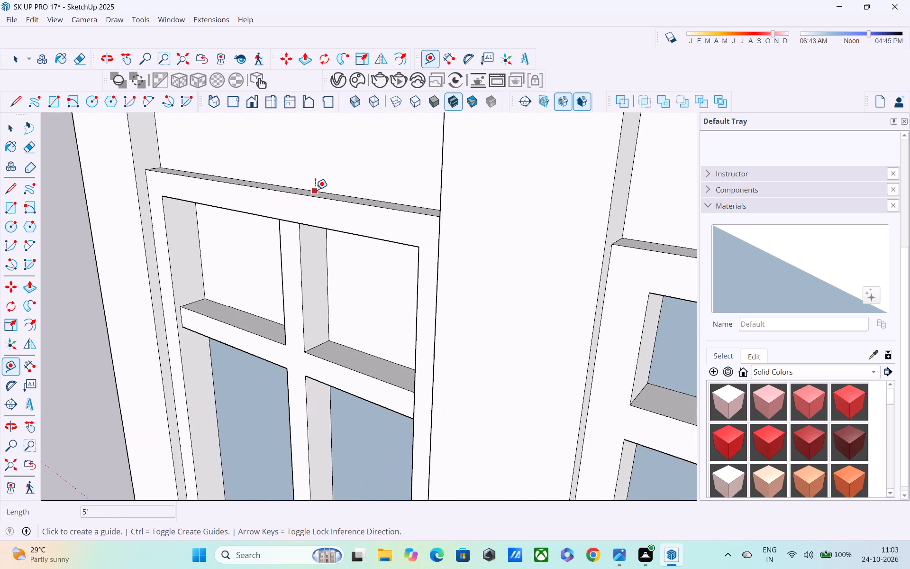
left_click(316, 190)
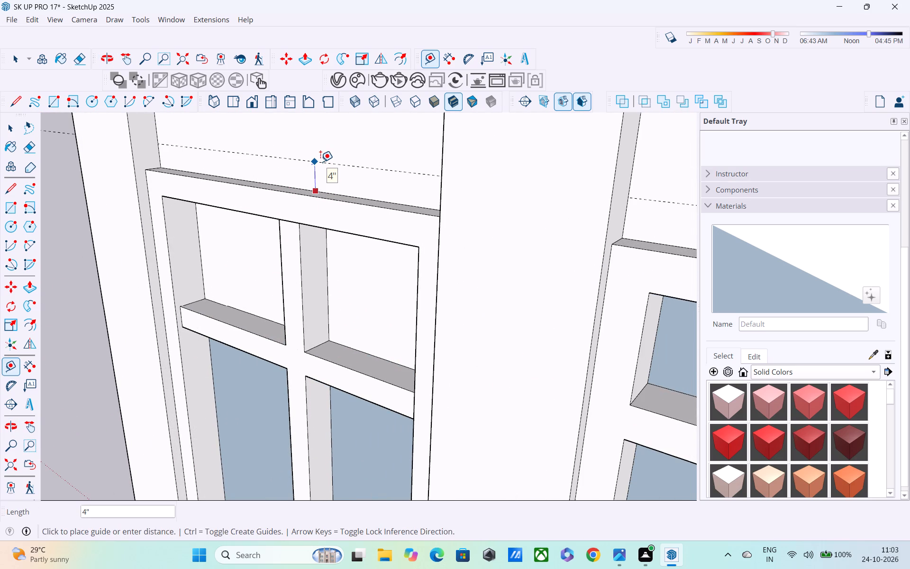
type("1\"")
key("Return")
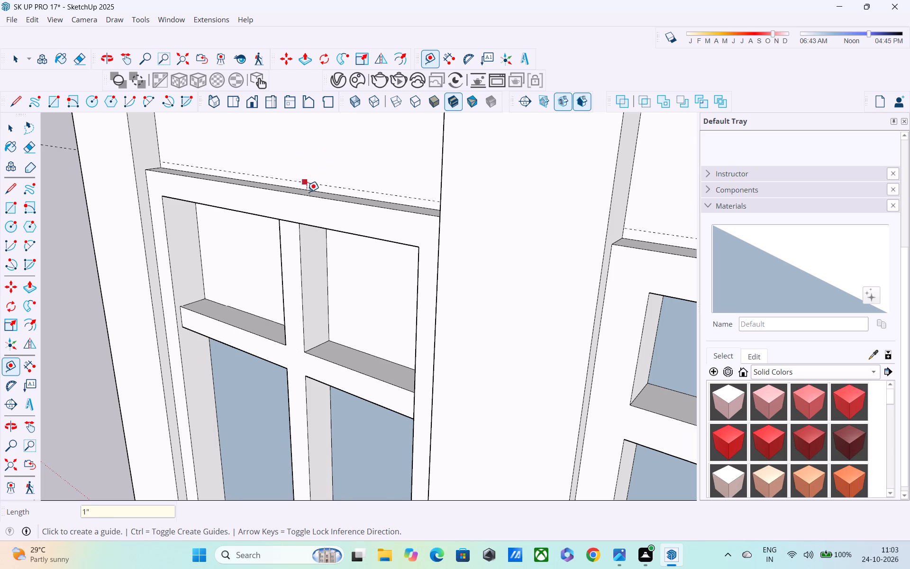
Place a second guide line 4" above the first guide over the four-pane opening.
left_click(314, 183)
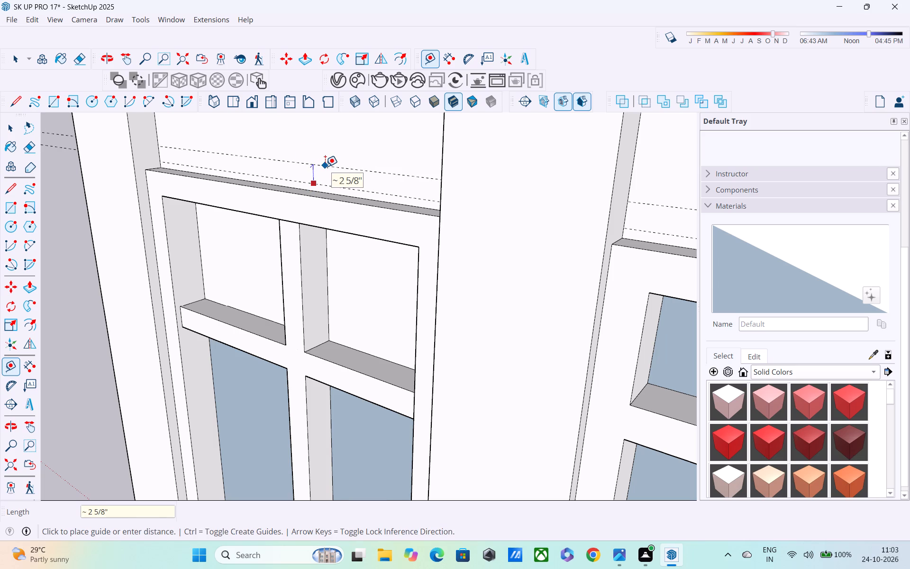
type("6\"")
key("Return")
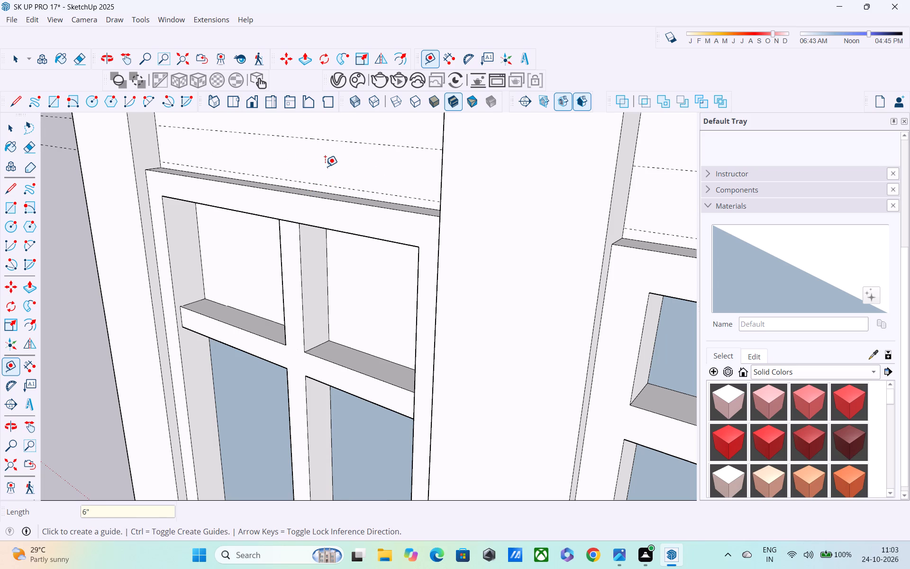
type("4\"")
key("Return")
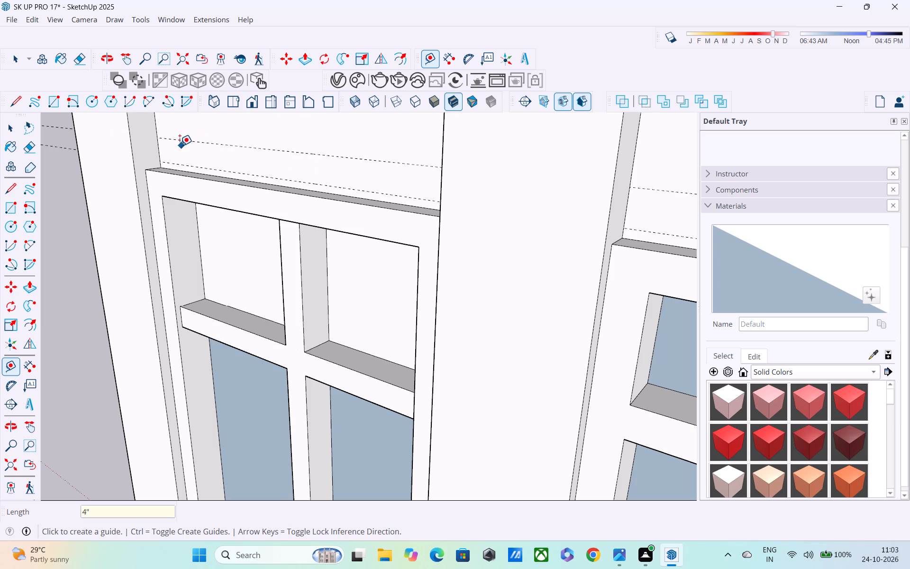
Draw a 4" by 5' rectangle between the two guides, spanning the wall panel above the four-pane opening.
scroll(180, 146, "up", 1)
middle_click_drag(173, 146, 193, 116)
key("r")
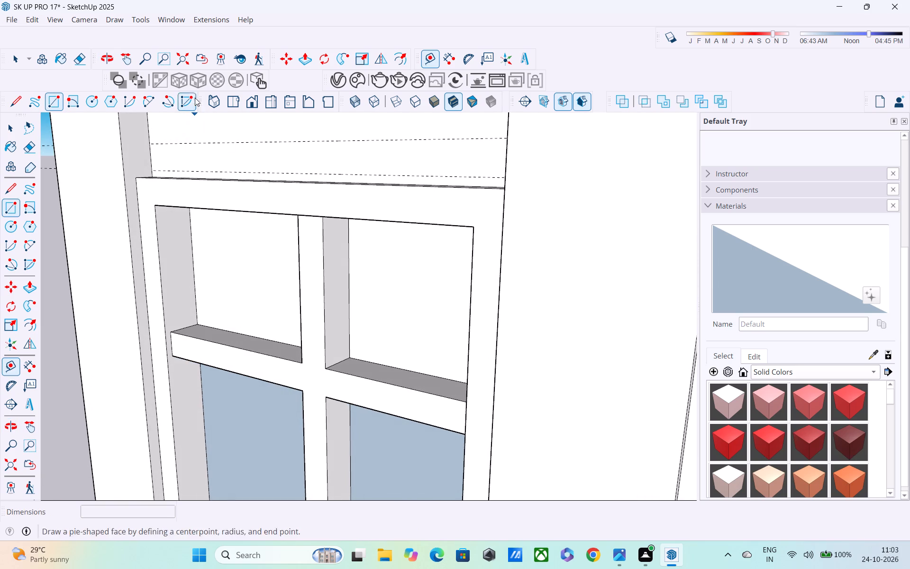
key("space")
double_click(248, 157)
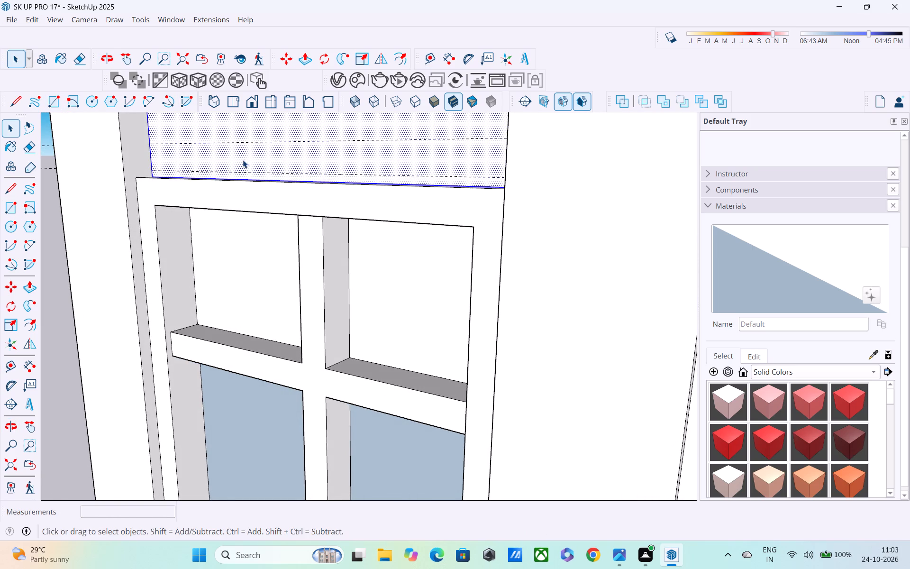
scroll(266, 229, "down", 5)
scroll(369, 253, "down", 4)
middle_click_drag(403, 254, 414, 239)
scroll(410, 230, "down", 8)
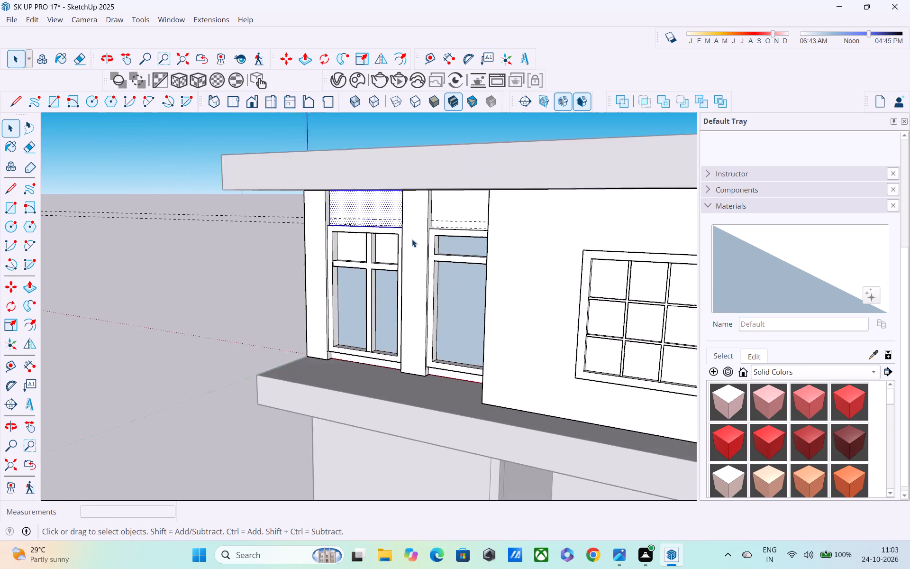
scroll(412, 239, "down", 7)
scroll(377, 222, "up", 10)
left_click(369, 217)
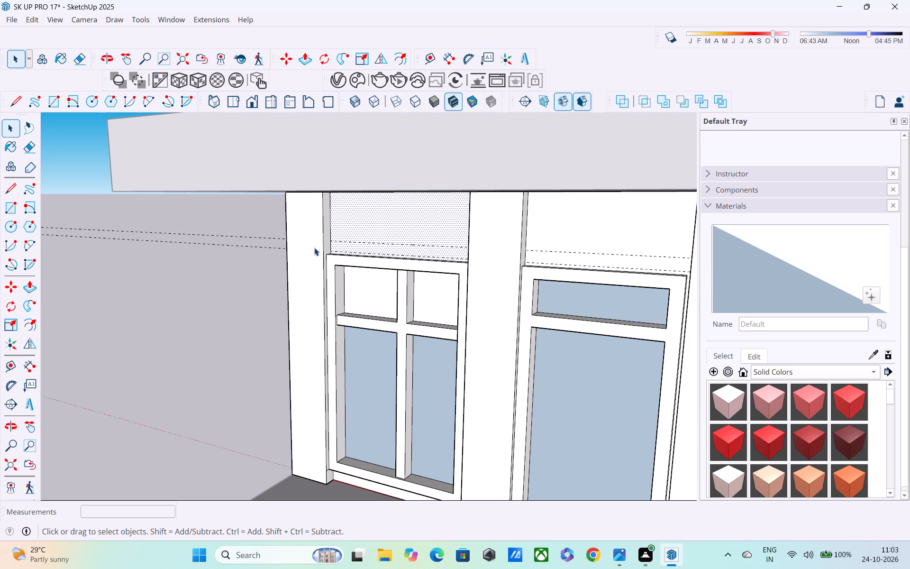
key("r")
scroll(328, 247, "up", 9)
left_click(331, 240)
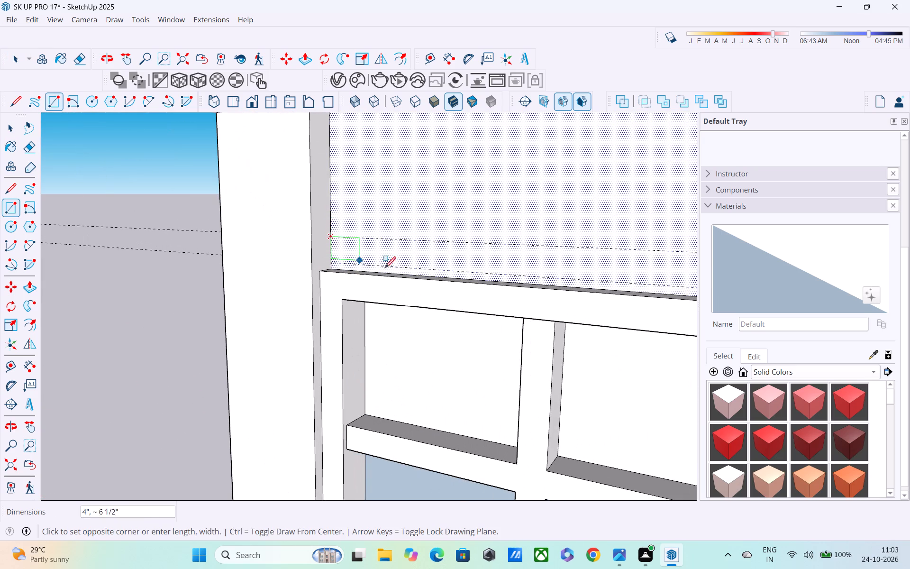
middle_click_drag(421, 269, 247, 264, "shift")
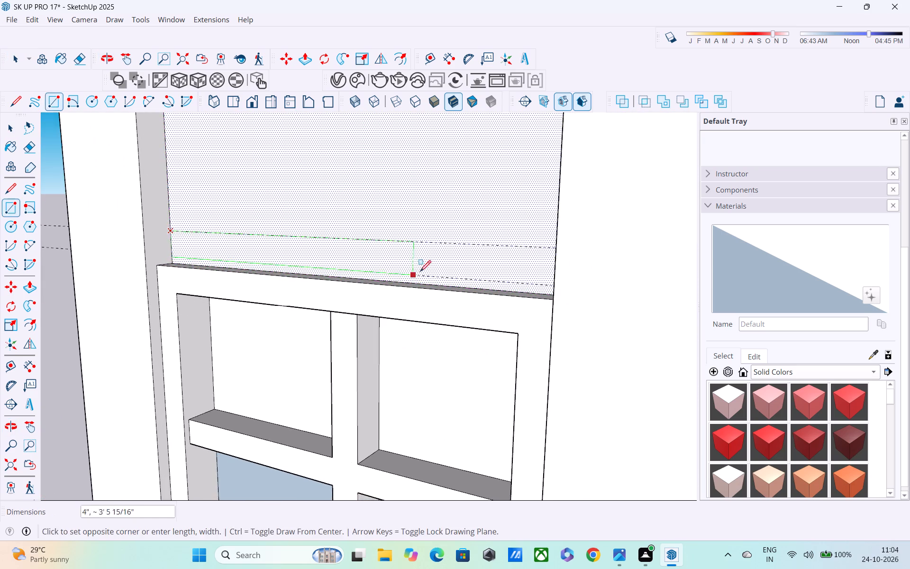
middle_click_drag(427, 273, 636, 270)
scroll(557, 266, "up", 5)
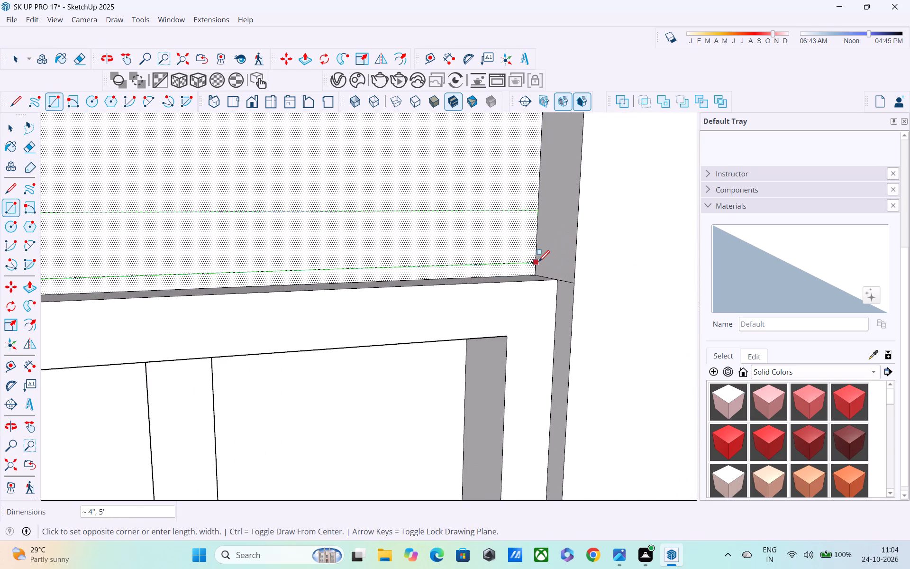
left_click(538, 263)
Push/Pull the narrow strip above the four-pane opening outward 2' as a projecting ledge.
scroll(489, 264, "down", 8)
key("space")
key("p")
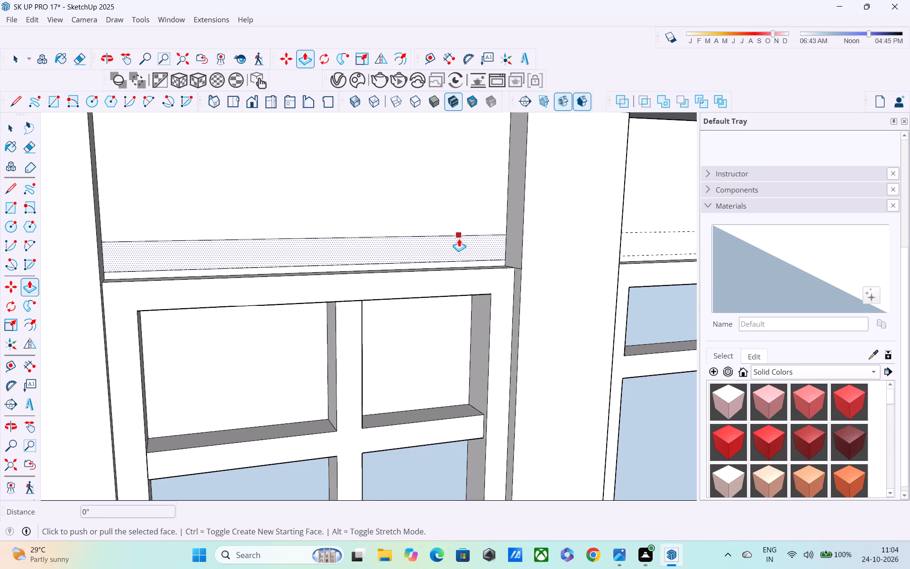
left_click(458, 244)
scroll(478, 251, "down", 4)
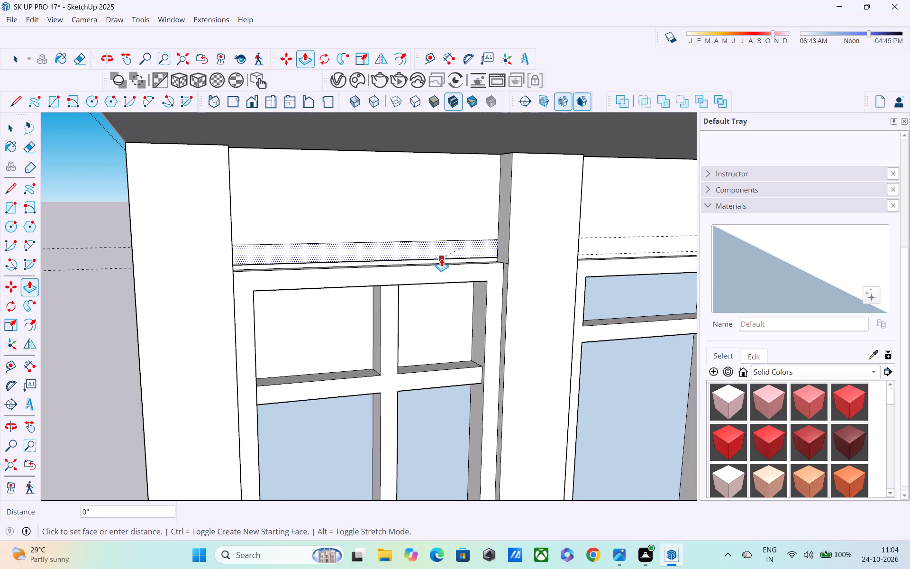
left_click(508, 262)
left_click(482, 248)
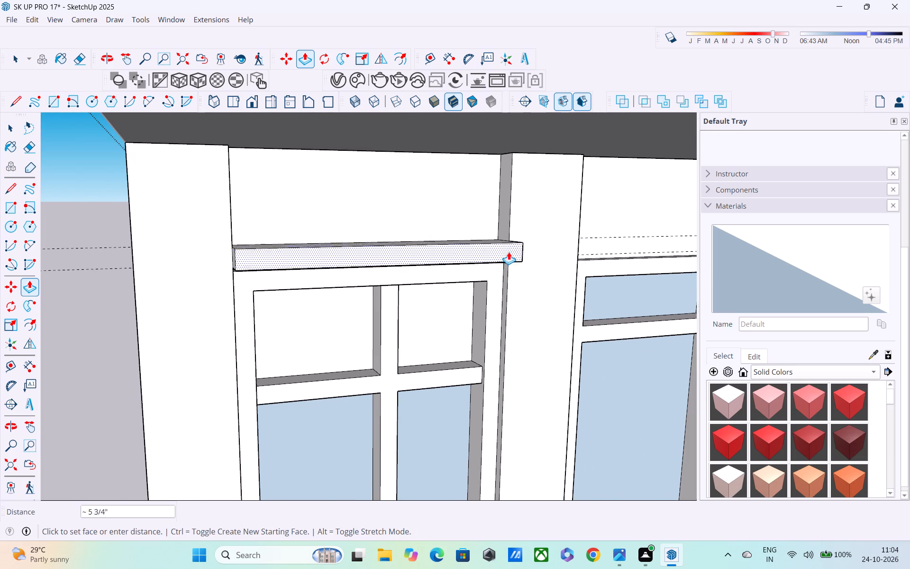
middle_click_drag(500, 253, 501, 267)
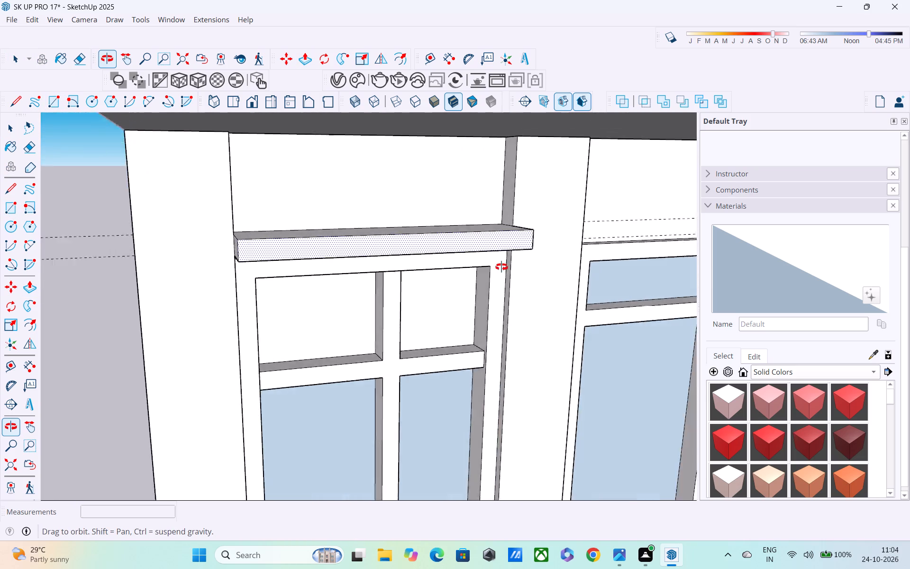
middle_click_drag(501, 267, 601, 236)
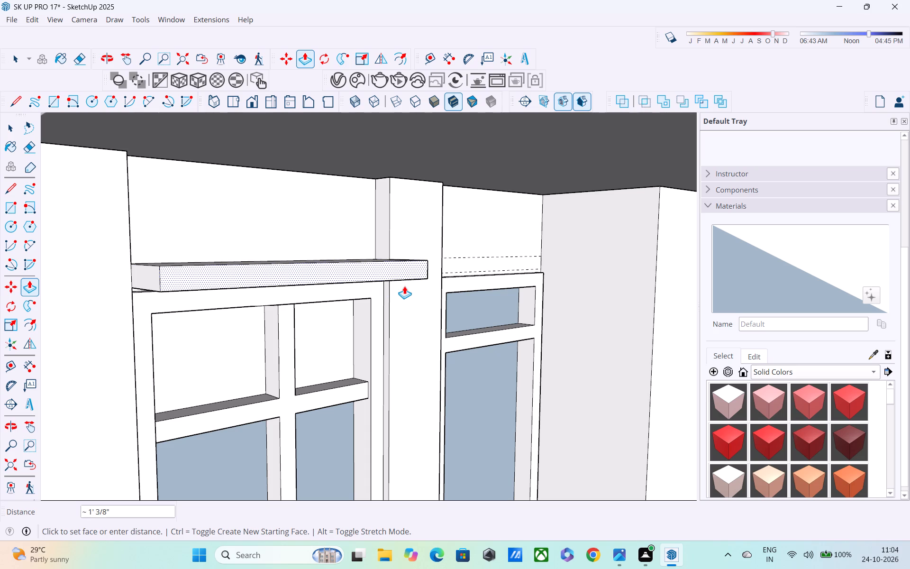
type("2'")
key("Return")
Set the ledge's projection above the four-pane opening to 1'.
scroll(422, 270, "down", 4)
middle_click_drag(319, 277, 421, 276)
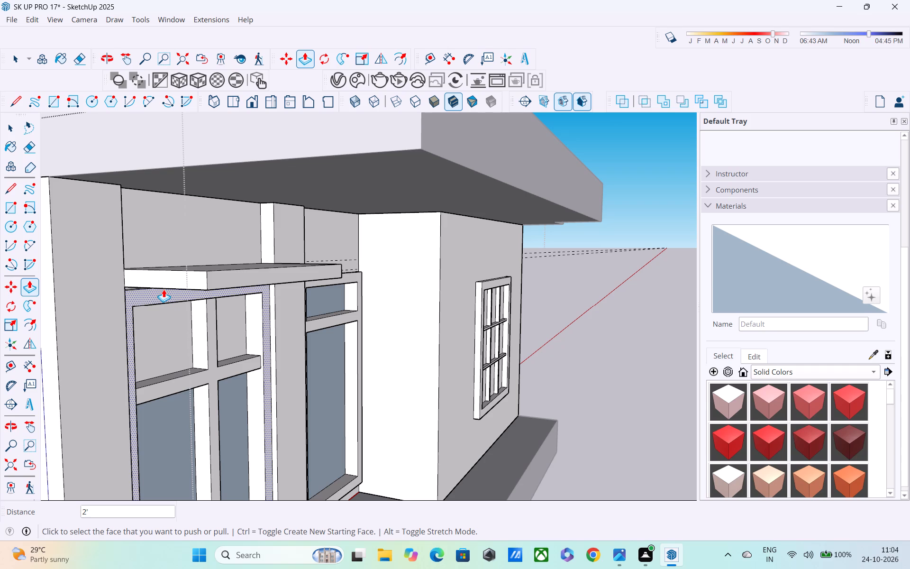
type("1'")
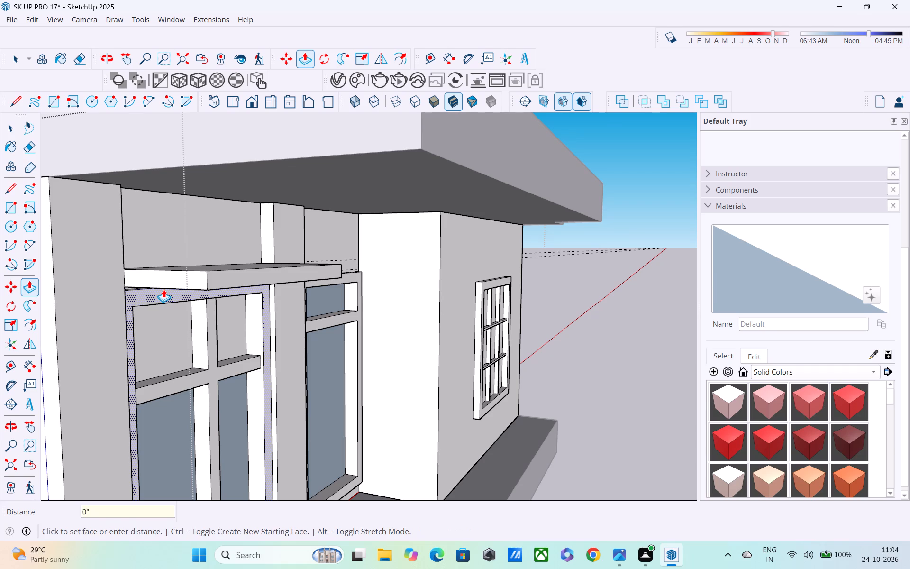
key("Return")
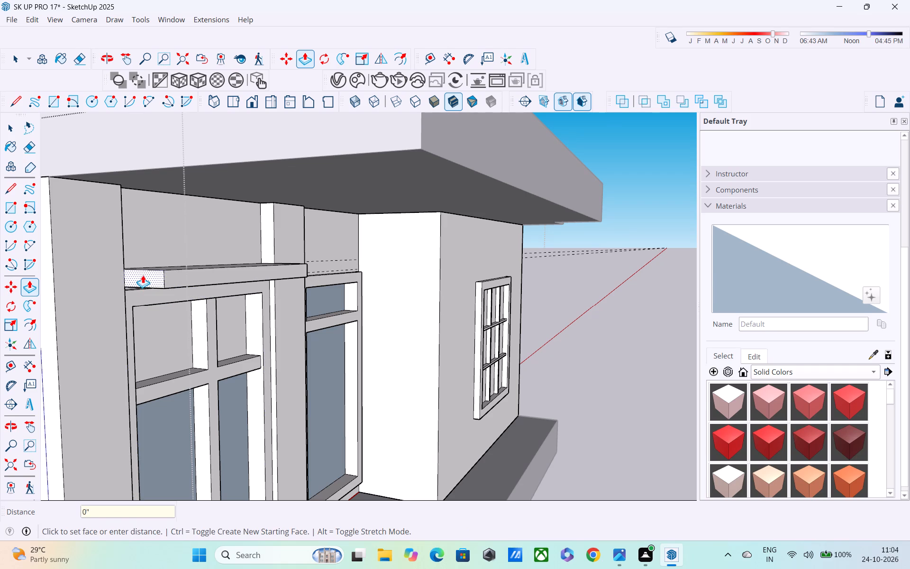
Extend the ledge above the four-pane opening sideways, by 3 3/4" at its outer end and about 4 11/16" at its inner end.
left_click(143, 275)
left_click(130, 279)
middle_click_drag(235, 276, 78, 298)
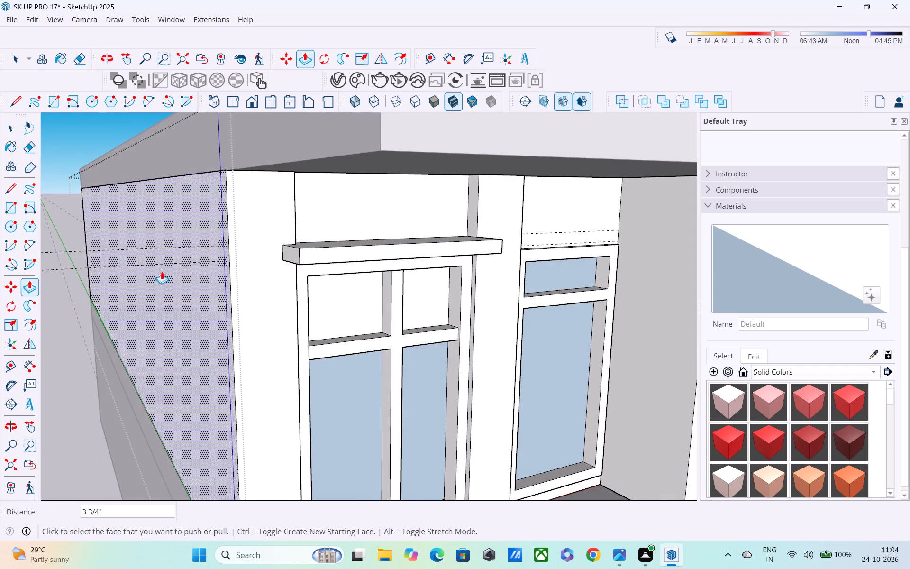
scroll(183, 264, "down", 5)
middle_click_drag(322, 251, 96, 222)
scroll(409, 241, "up", 3)
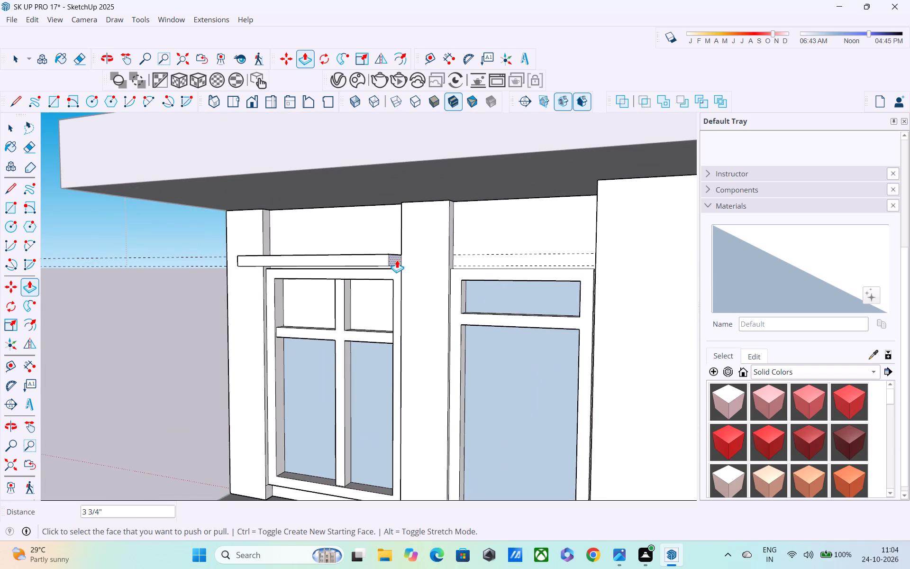
left_click(397, 260)
left_click(409, 256)
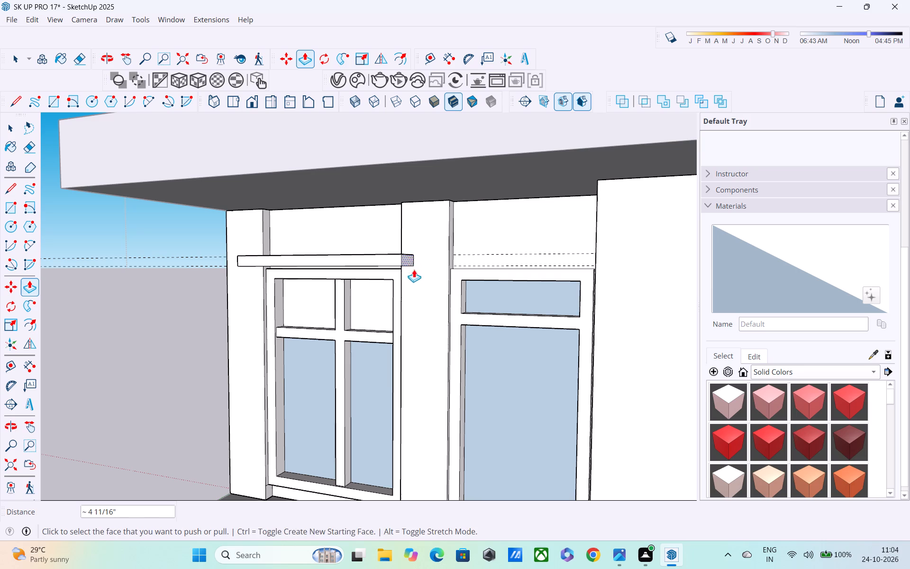
Examine the upper front facade and the extended ledge from several angles.
middle_click_drag(423, 281, 485, 336)
scroll(444, 294, "down", 5)
middle_click_drag(389, 288, 402, 226)
scroll(396, 232, "down", 4)
middle_click_drag(398, 298, 405, 285)
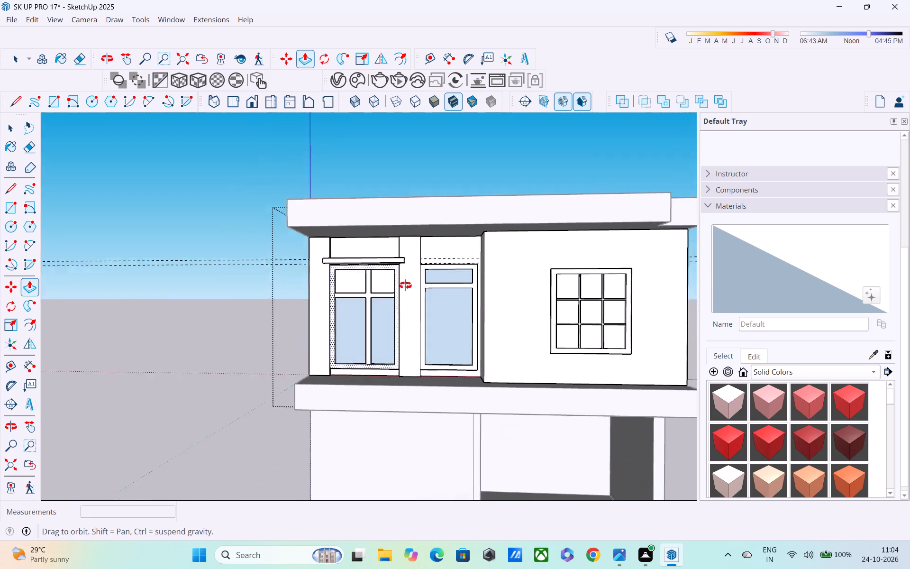
middle_click_drag(405, 285, 415, 246)
scroll(307, 302, "up", 1)
middle_click_drag(307, 302, 476, 305)
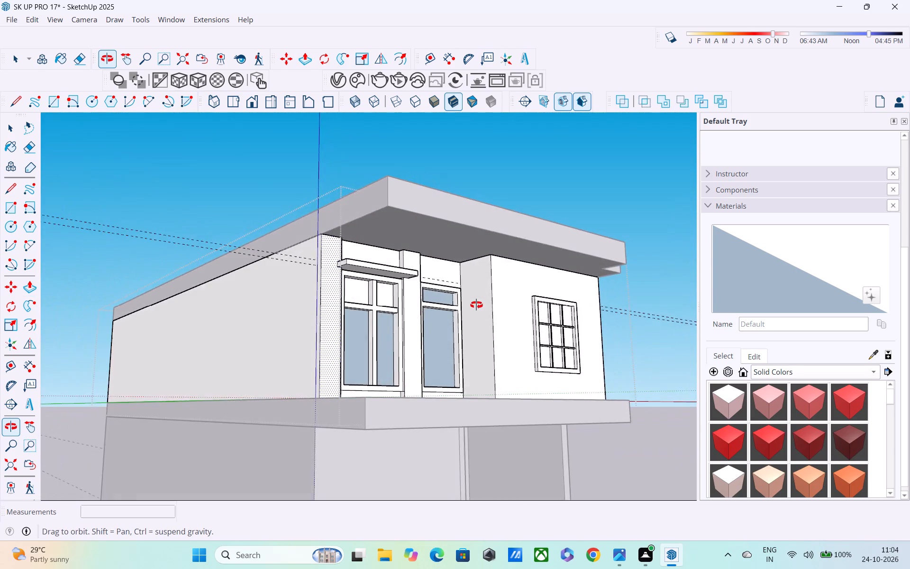
middle_click_drag(476, 305, 446, 308)
scroll(453, 325, "down", 3)
middle_click_drag(428, 320, 285, 351)
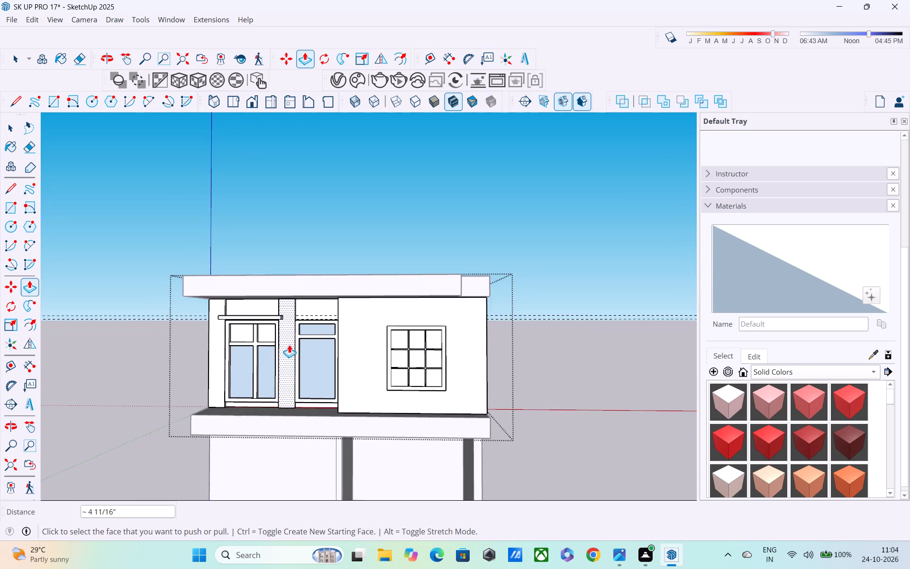
scroll(289, 344, "down", 2)
Reverse the face of the lower pane nearest the building's corner in the four-pane opening.
scroll(285, 323, "up", 1)
middle_click_drag(281, 302, 281, 265)
scroll(260, 352, "up", 5)
key("space")
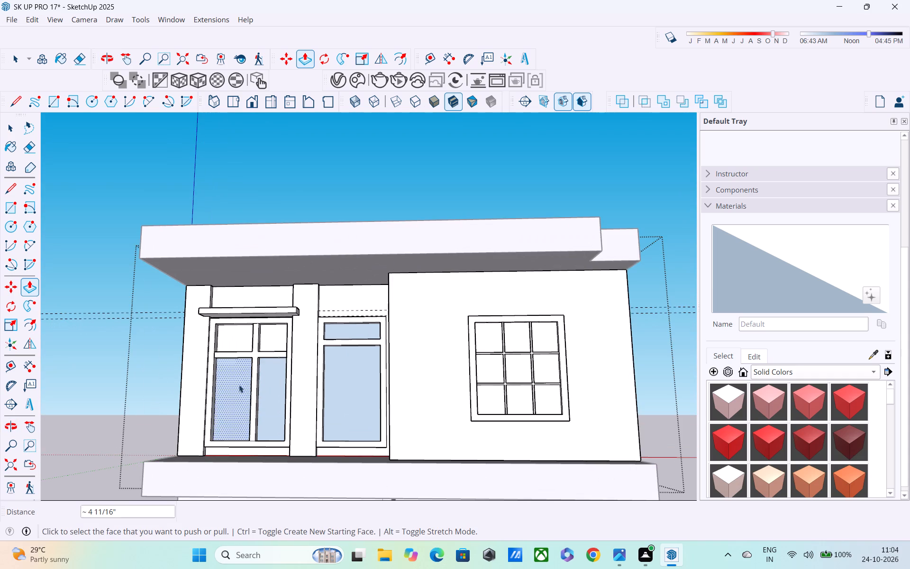
key("space")
left_click(232, 389)
right_click(232, 390)
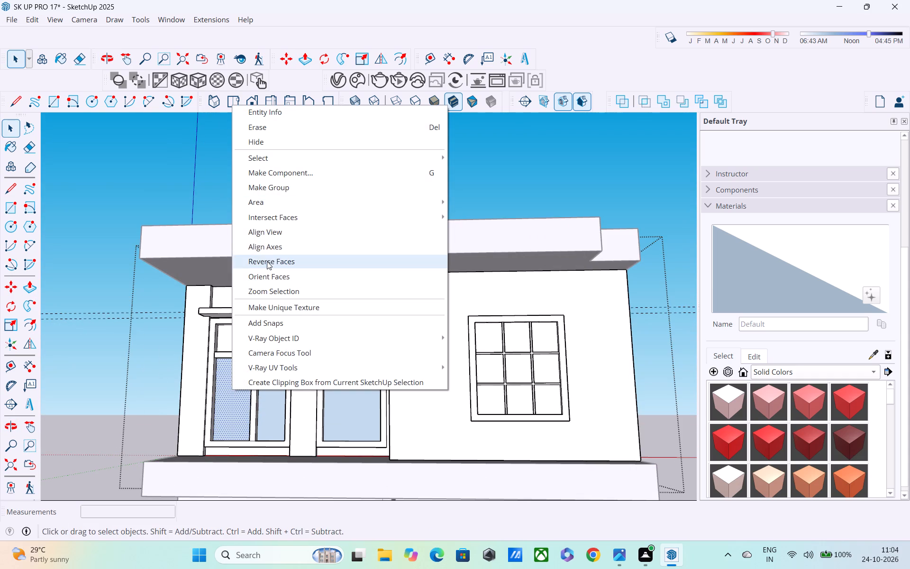
left_click(267, 263)
Reverse the face of the other lower pane in the four-pane opening.
left_click(268, 387)
right_click(286, 371)
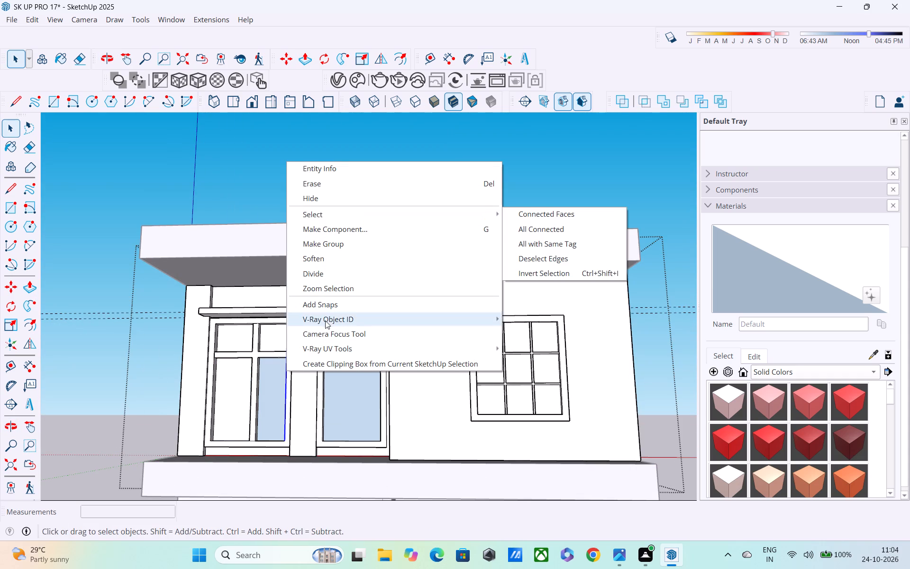
left_click(233, 187)
left_click(276, 392)
right_click(276, 392)
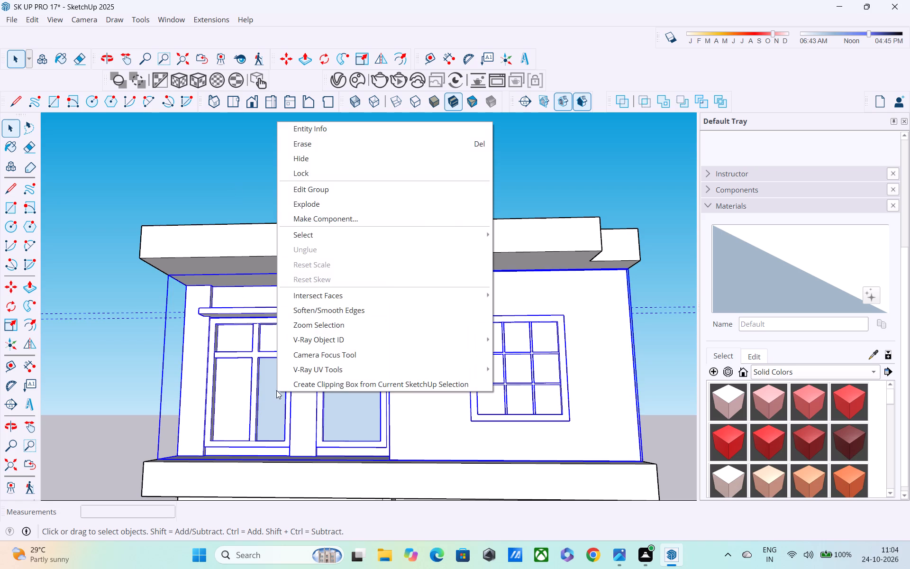
triple_click(268, 384)
right_click(268, 384)
left_click(266, 384)
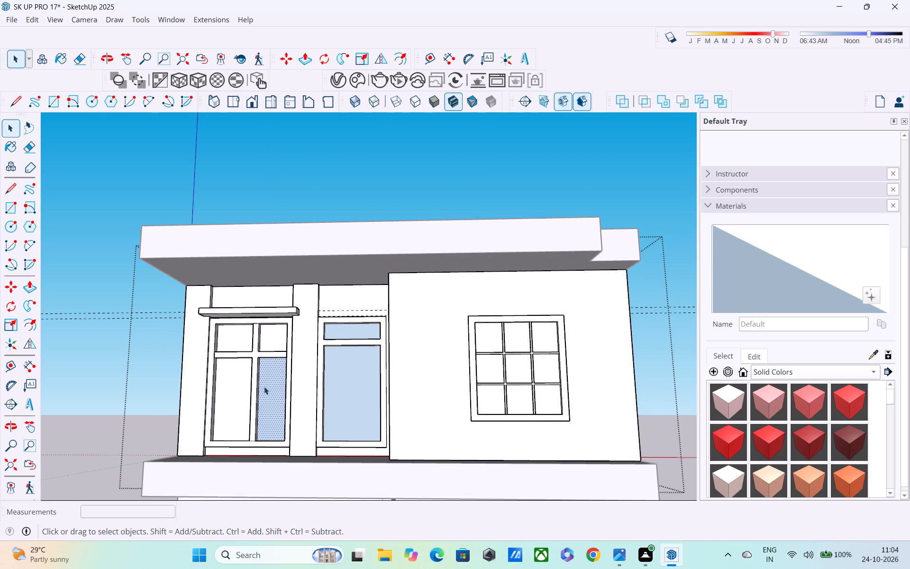
left_click(269, 390)
right_click(269, 390)
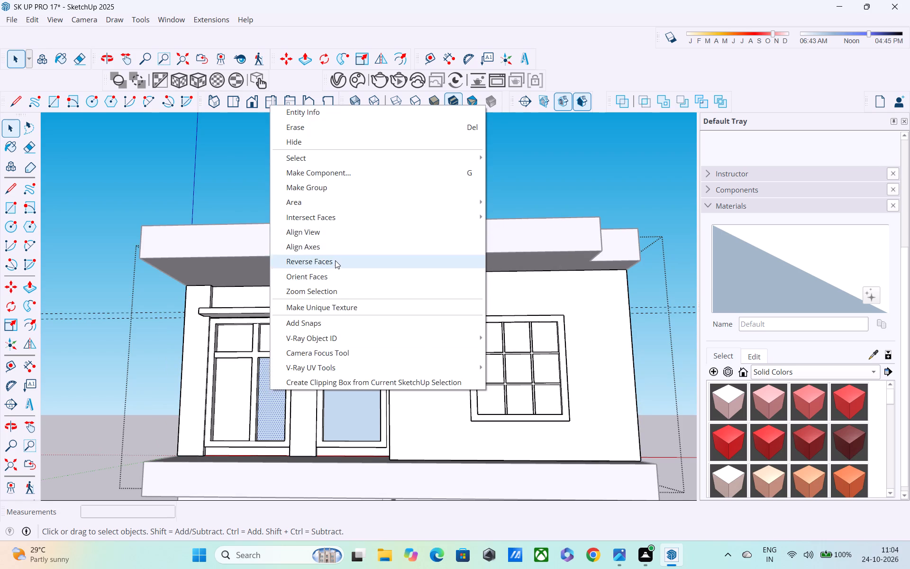
left_click(335, 260)
Reverse the faces of the large lower pane and the small upper pane in the two-pane opening, and exit the wall group.
left_click(341, 381)
right_click_drag(333, 379, 329, 377)
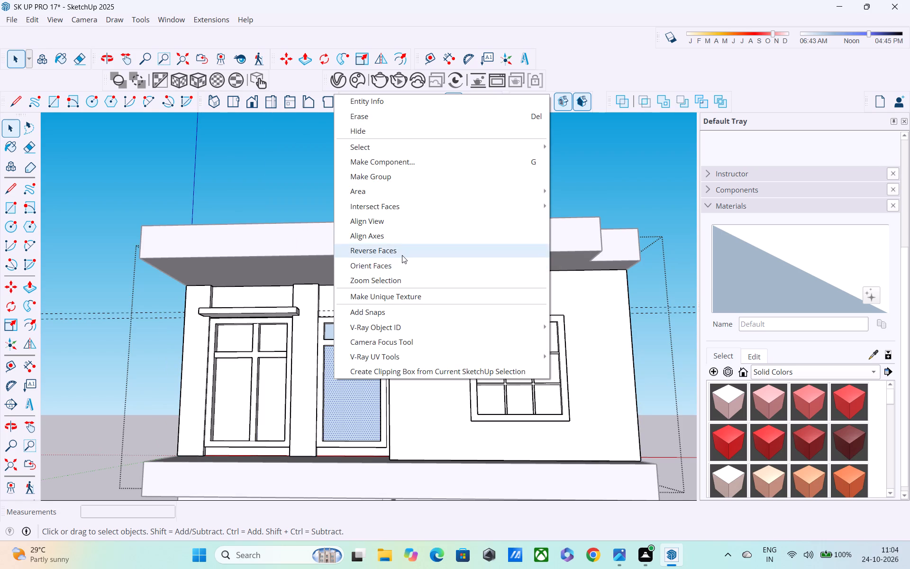
left_click(402, 255)
left_click(343, 331)
right_click(343, 331)
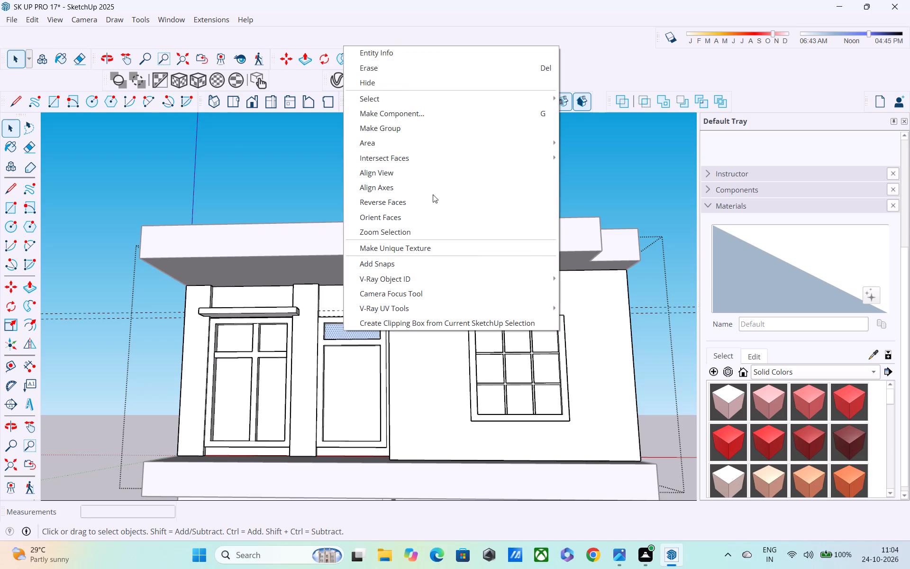
left_click(430, 208)
scroll(361, 265, "down", 3)
left_click(425, 182)
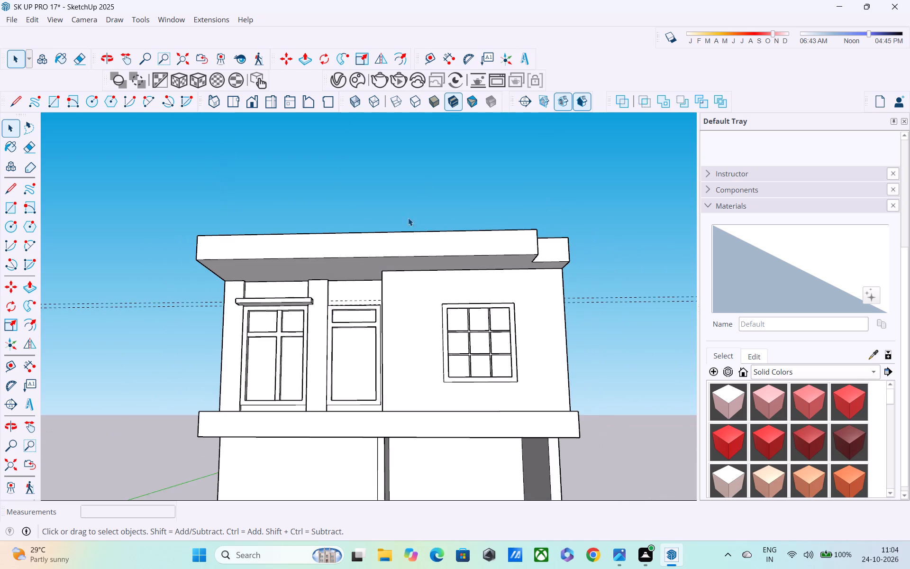
Switch the materials library from solid colors to the Glass collection.
left_click(799, 373)
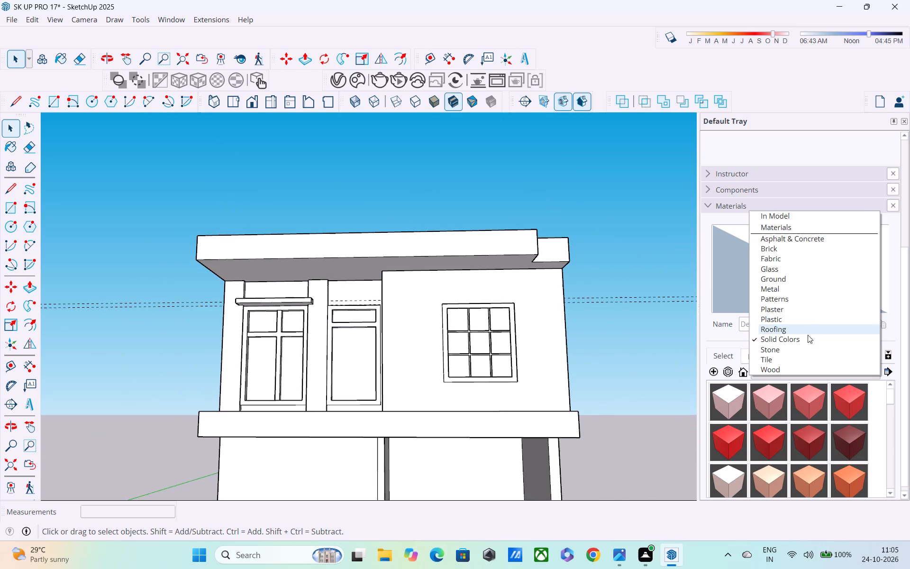
scroll(809, 461, "down", 2)
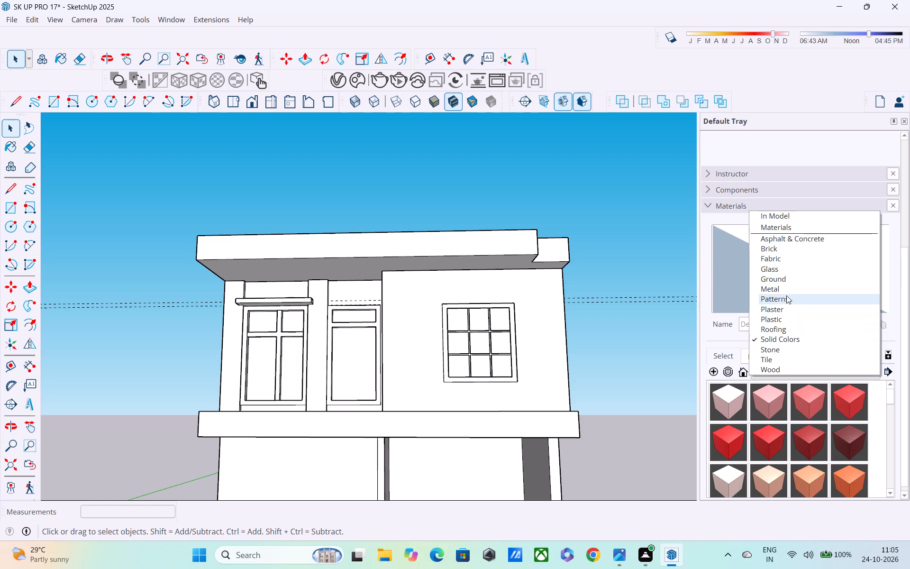
left_click(781, 271)
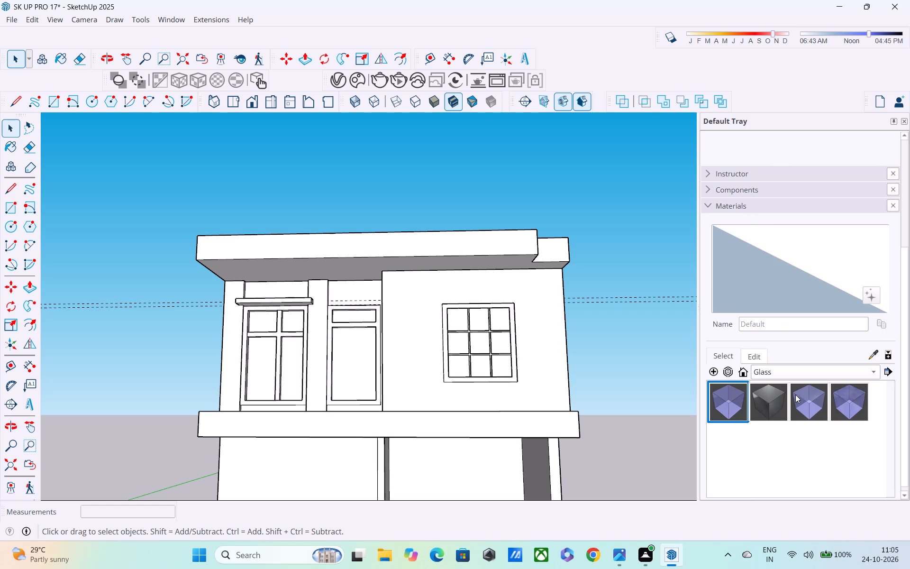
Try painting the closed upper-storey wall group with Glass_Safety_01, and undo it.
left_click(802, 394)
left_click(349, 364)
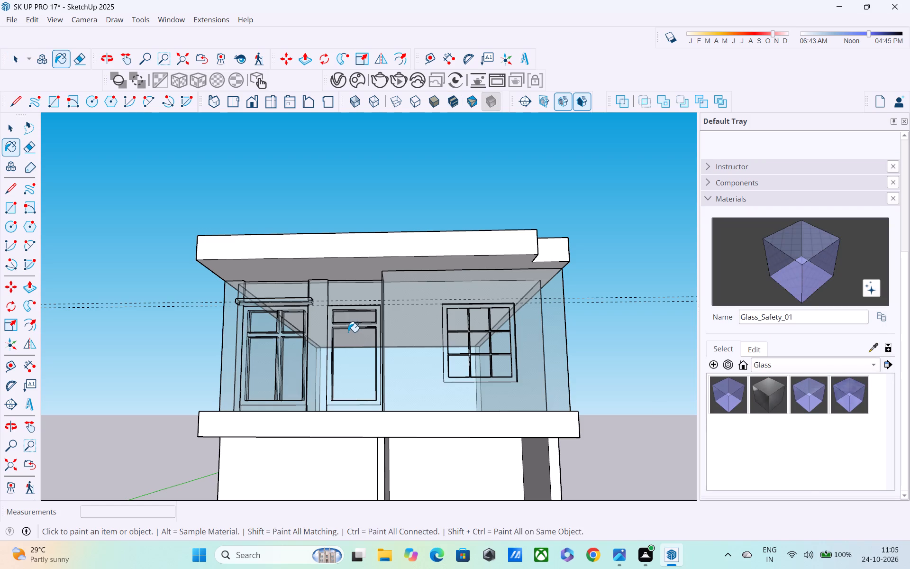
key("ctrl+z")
Open the upper-storey wall group for editing so individual panes can be painted.
key("space")
double_click(361, 359)
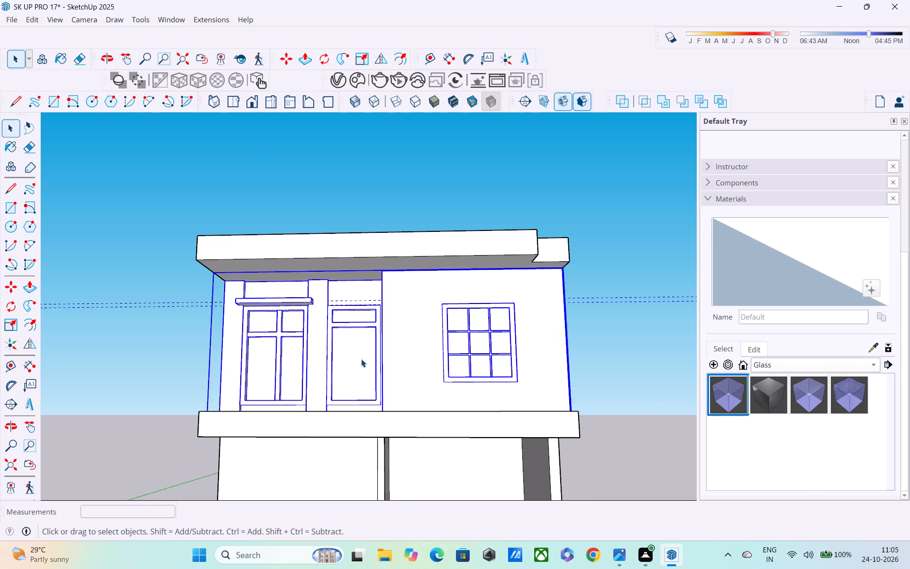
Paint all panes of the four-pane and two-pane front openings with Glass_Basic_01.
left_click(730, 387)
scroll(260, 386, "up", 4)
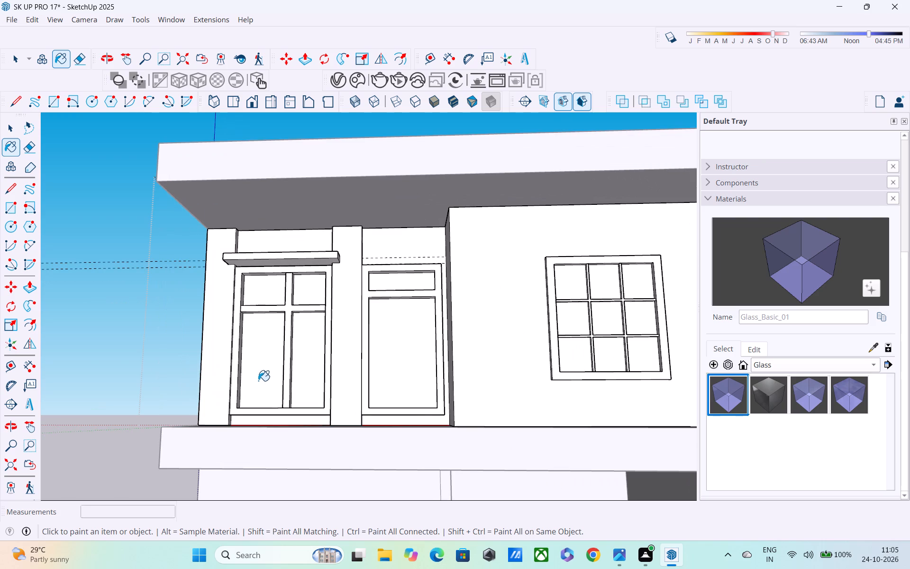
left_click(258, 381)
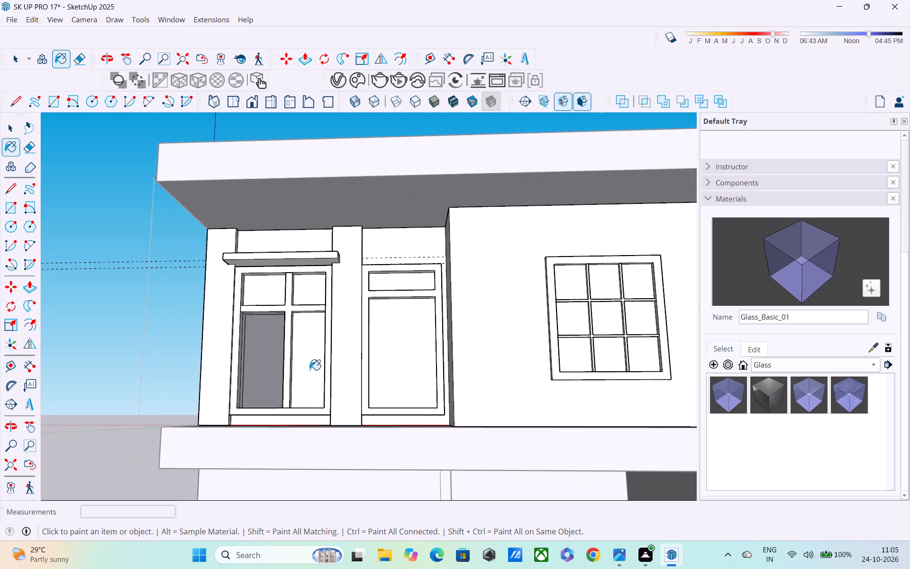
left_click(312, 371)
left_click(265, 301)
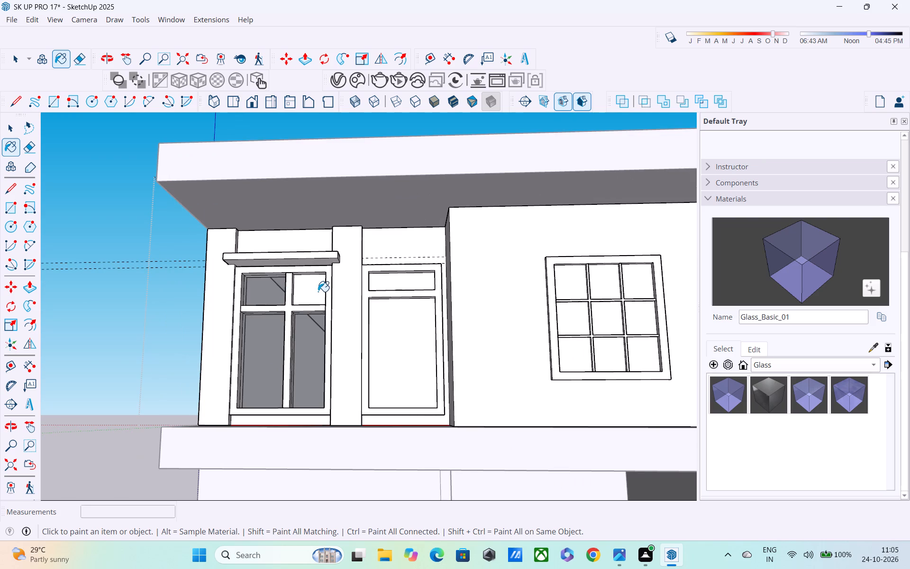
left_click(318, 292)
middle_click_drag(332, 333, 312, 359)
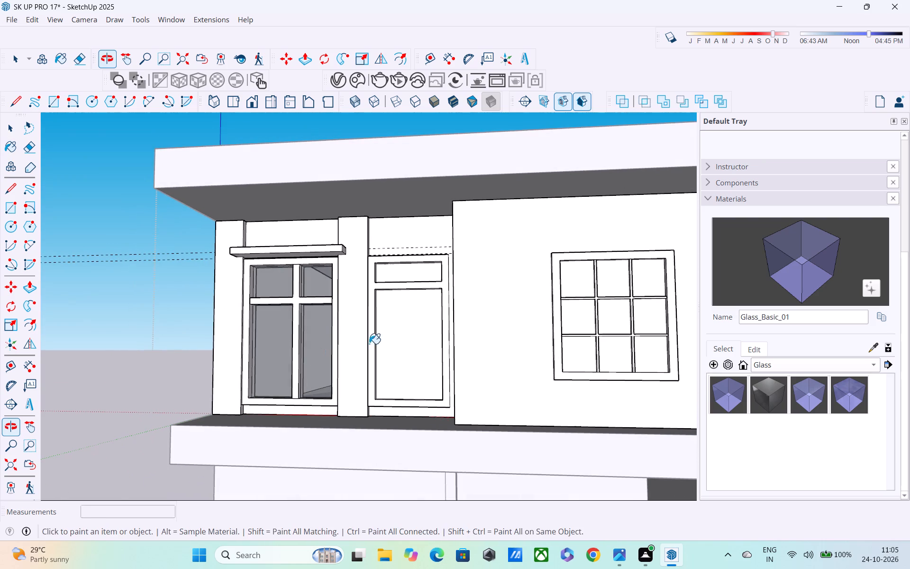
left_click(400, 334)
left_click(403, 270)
Paint the four panes of the four-pane opening with Glass_Mirror_01.
middle_click_drag(412, 340, 182, 376)
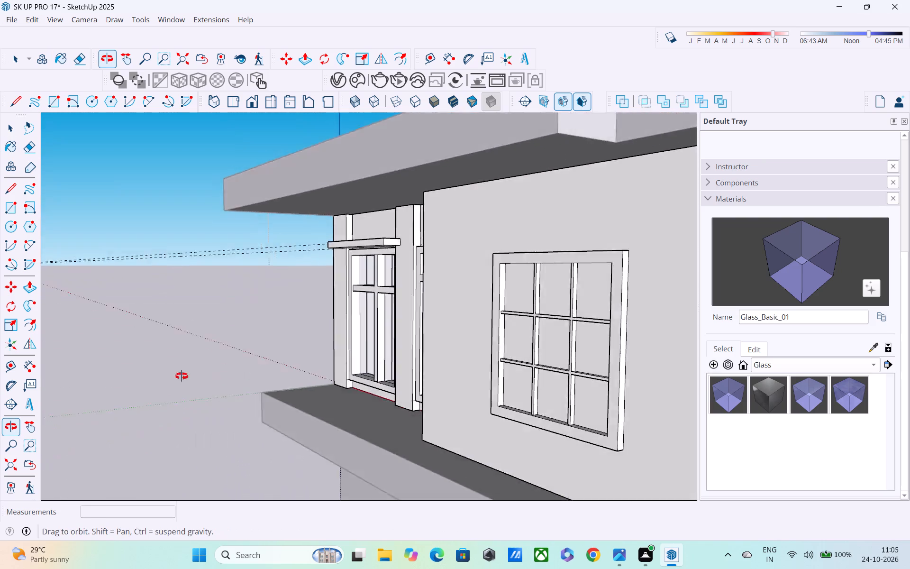
middle_click_drag(182, 376, 497, 356)
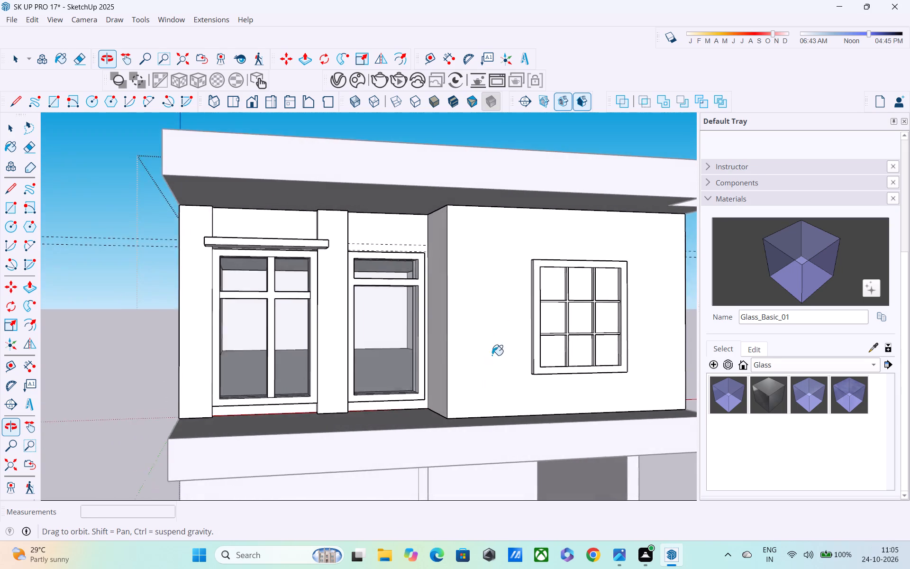
scroll(427, 356, "down", 2)
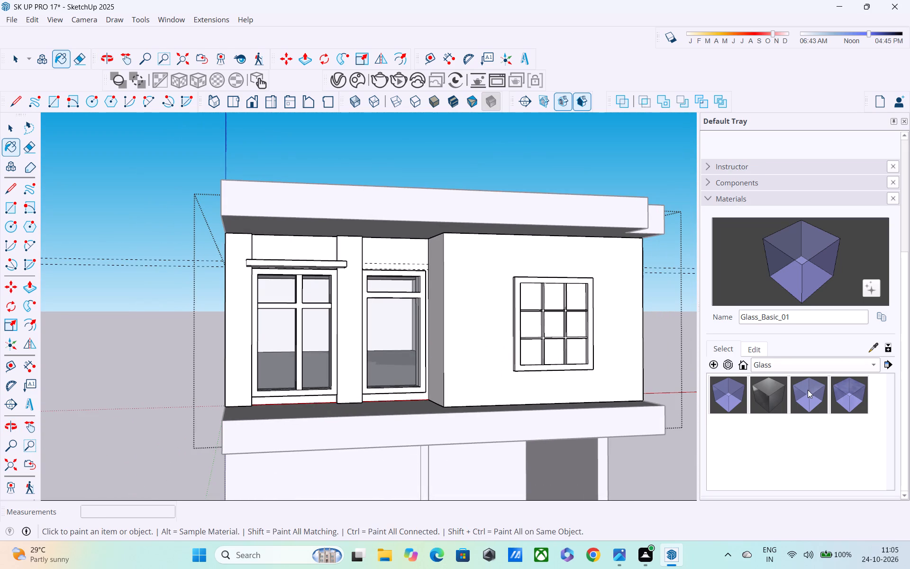
left_click(808, 390)
left_click(764, 387)
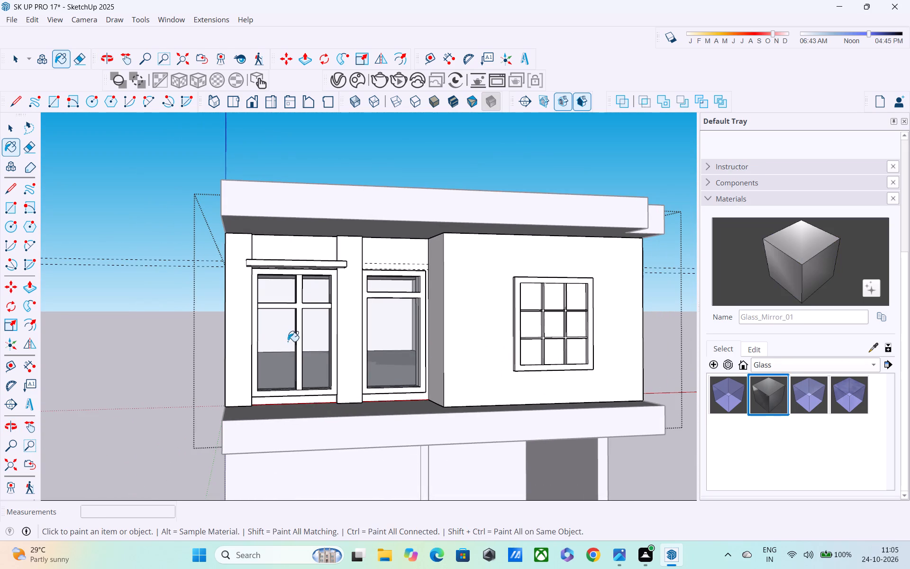
left_click(269, 332)
left_click(314, 349)
left_click(273, 293)
left_click(316, 293)
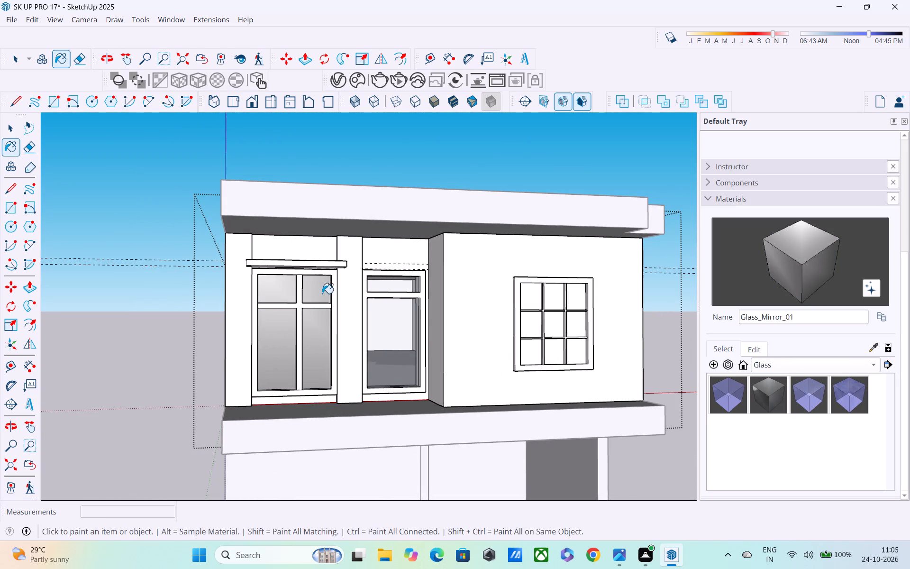
Paint the upper and lower panes of the two-pane opening with Glass_Mirror_01.
middle_click_drag(407, 315, 339, 342)
scroll(432, 314, "up", 4)
left_click(387, 257)
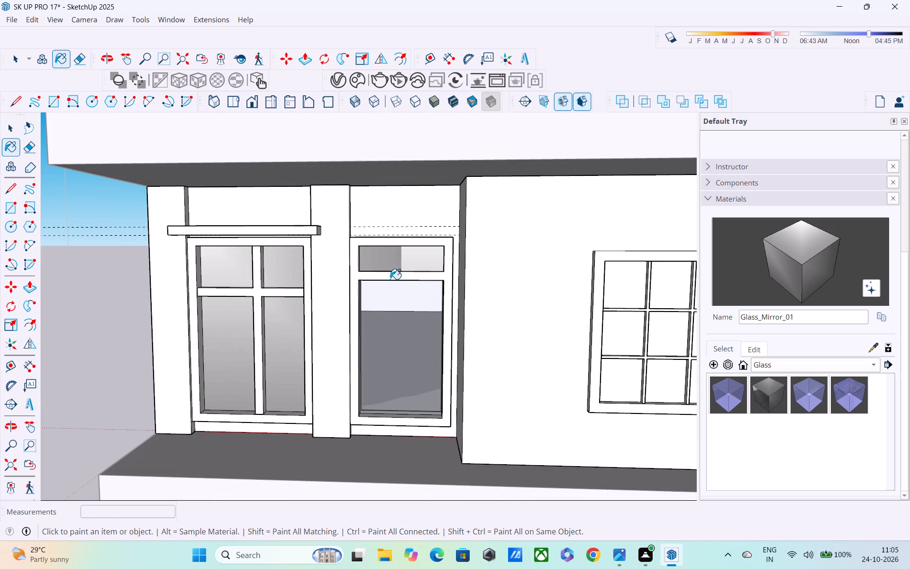
left_click(396, 347)
Edit the Glass_Mirror_01 material, slightly raising its brightness and tinting it soft blue with the color wheel.
scroll(397, 347, "down", 1)
middle_click_drag(388, 343, 371, 320)
scroll(371, 319, "down", 5)
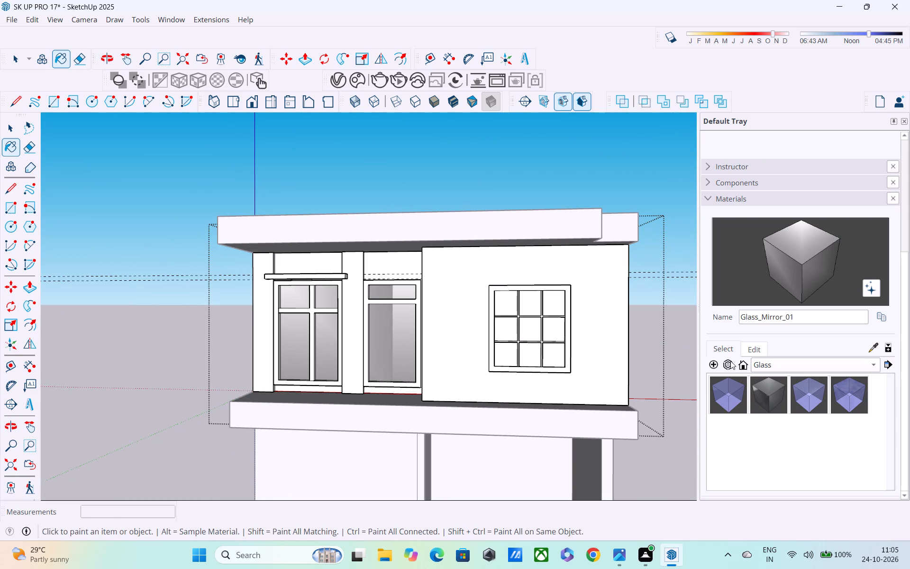
scroll(756, 361, "up", 4)
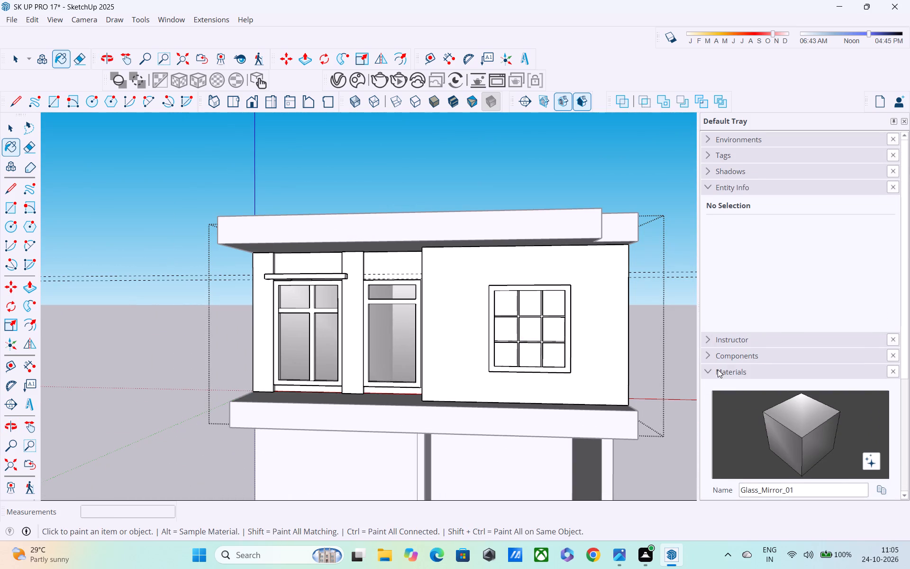
scroll(718, 369, "down", 3)
left_click(757, 346)
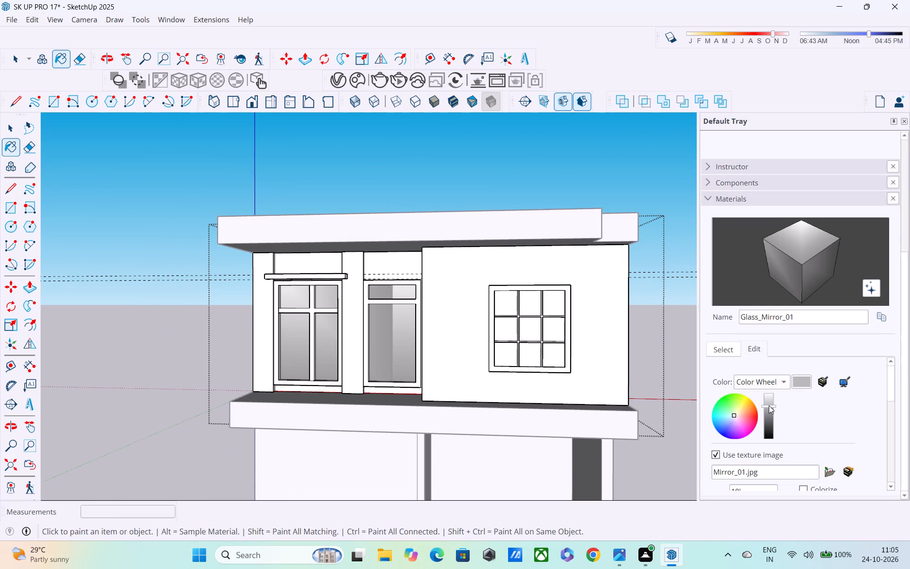
left_click(769, 405)
left_click_drag(735, 413, 728, 419)
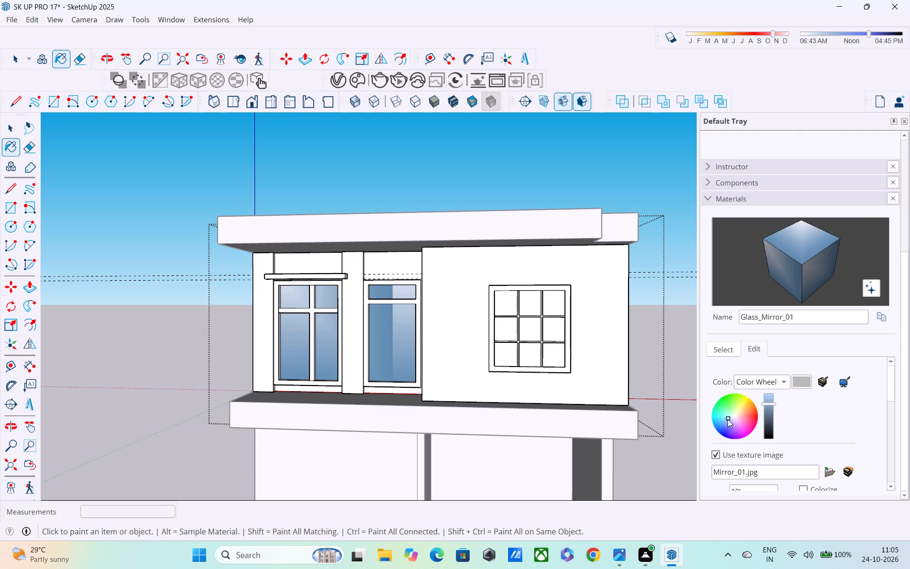
Fine-tune the Glass_Mirror_01 tint on the color wheel to a muted greyish blue, checking it on the front openings.
left_click_drag(728, 419, 729, 421)
left_click_drag(729, 421, 728, 421)
left_click_drag(728, 421, 730, 420)
left_click_drag(730, 420, 732, 418)
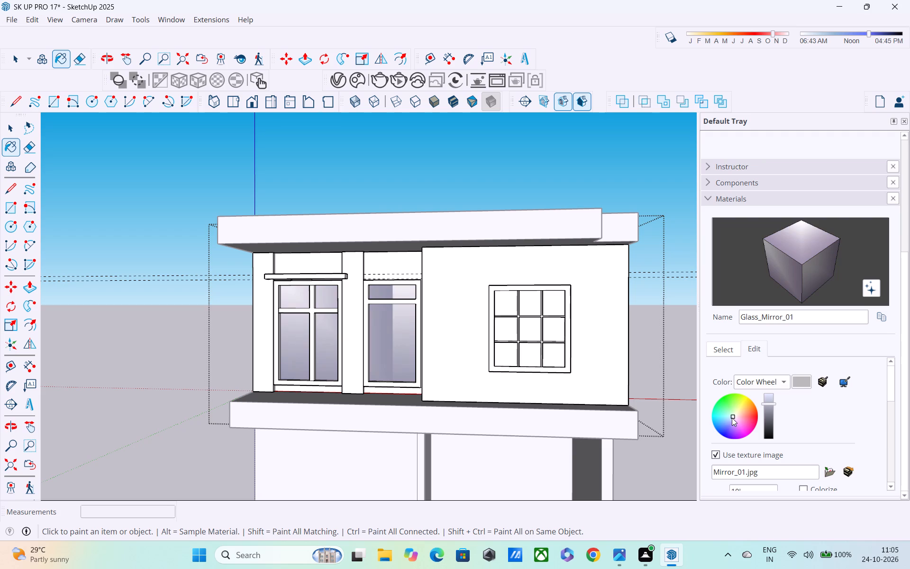
left_click_drag(732, 418, 731, 418)
left_click_drag(731, 418, 731, 419)
scroll(503, 362, "down", 5)
middle_click_drag(434, 360, 230, 378)
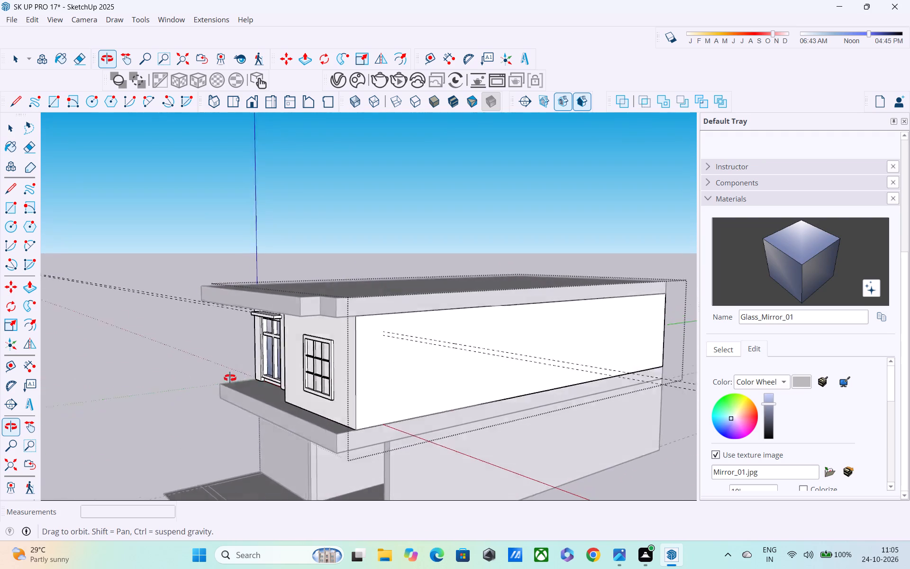
middle_click_drag(230, 378, 496, 333)
scroll(398, 333, "up", 8)
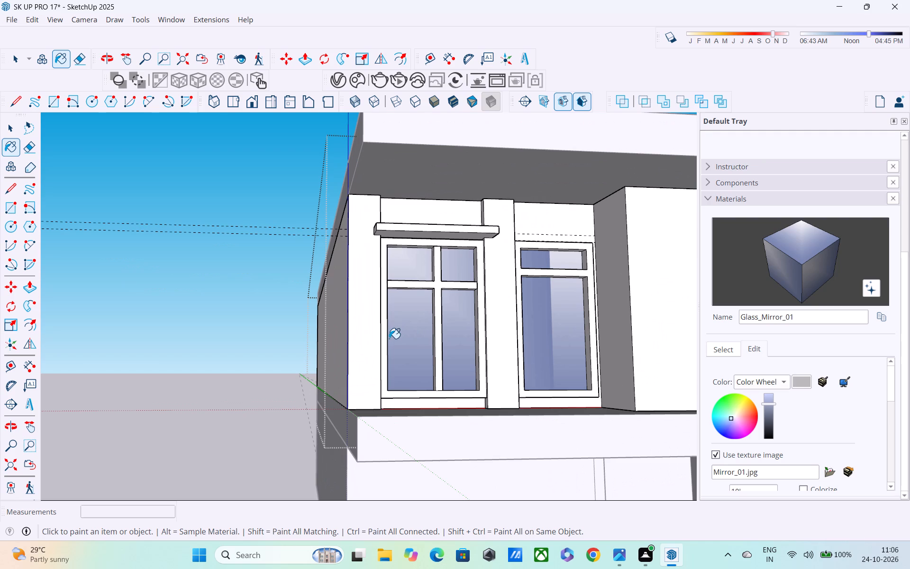
scroll(648, 442, "down", 3)
middle_click_drag(592, 414, 571, 415)
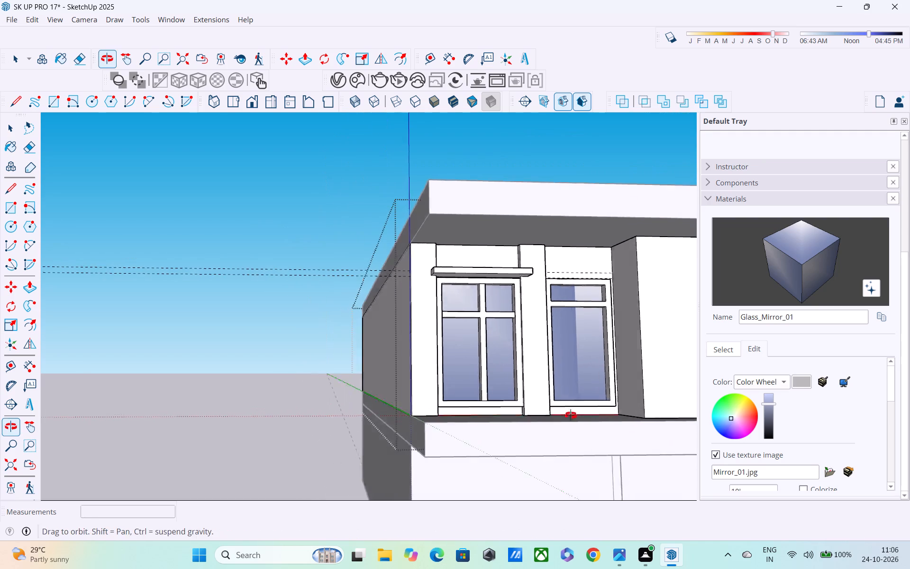
middle_click_drag(571, 415, 570, 416)
scroll(745, 415, "up", 6)
scroll(740, 415, "down", 3)
scroll(734, 413, "up", 1)
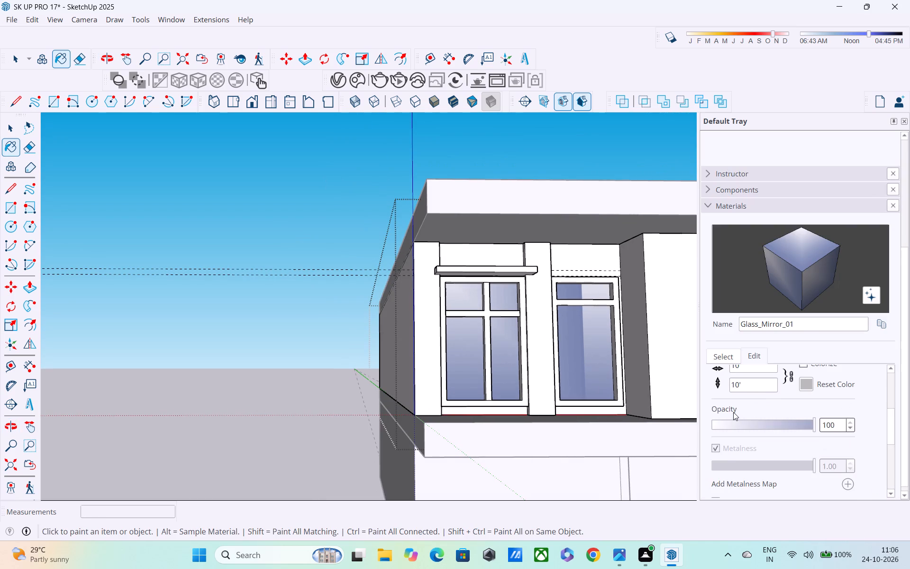
scroll(733, 412, "up", 4)
scroll(734, 425, "down", 2)
scroll(728, 402, "up", 1)
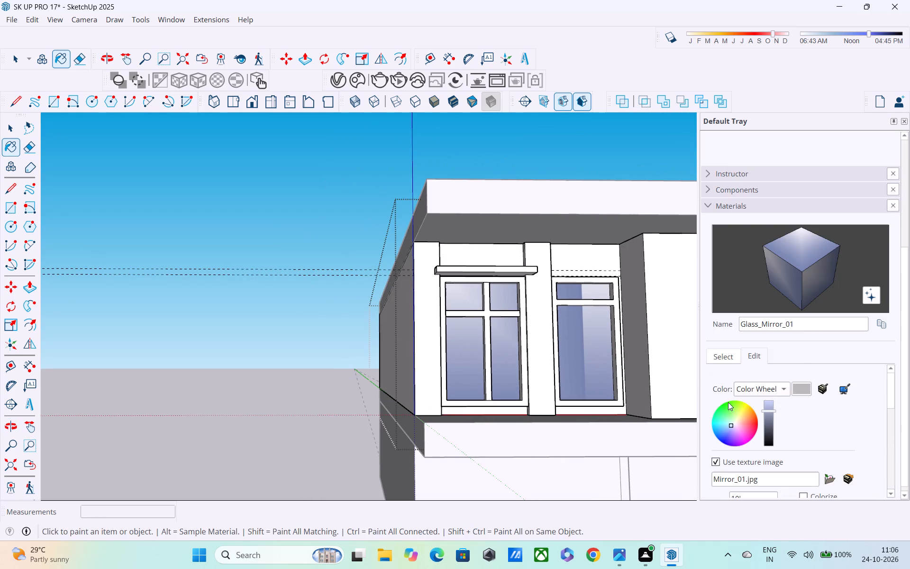
left_click(731, 426)
Paint the frames and bars of the four-pane and two-pane front openings with Wood_Veneer_15_1K from the Wood materials.
left_click(731, 355)
left_click(775, 372)
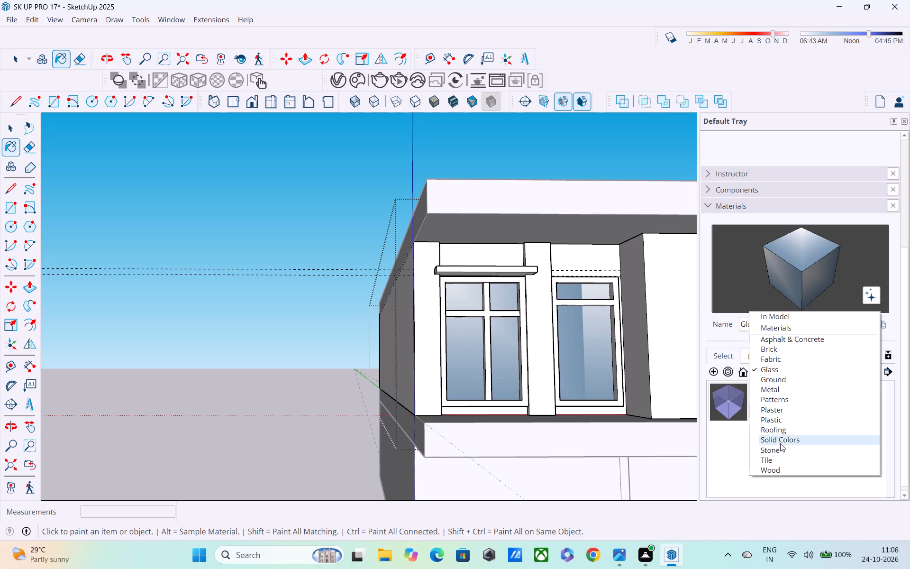
left_click(783, 467)
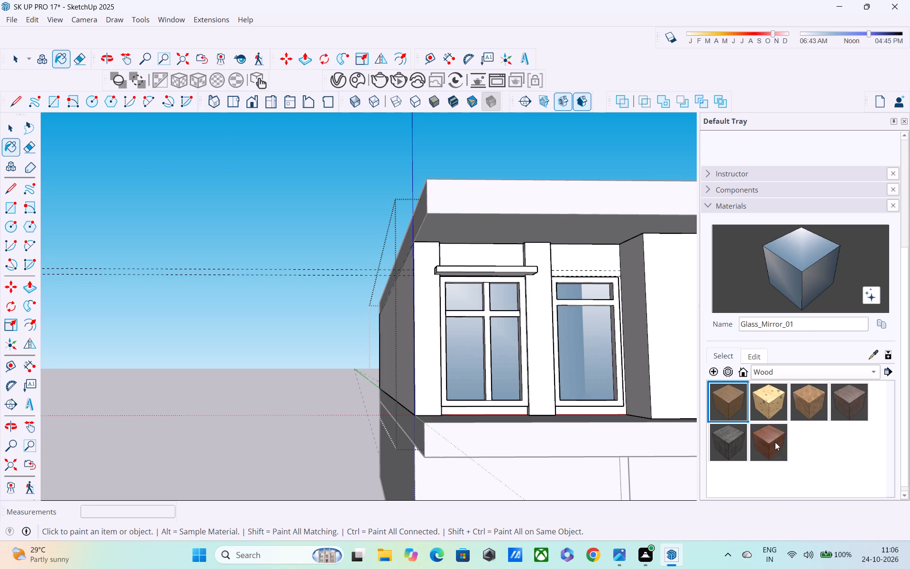
left_click(775, 442)
scroll(454, 376, "up", 5)
middle_click_drag(435, 364, 356, 377)
scroll(568, 321, "up", 4)
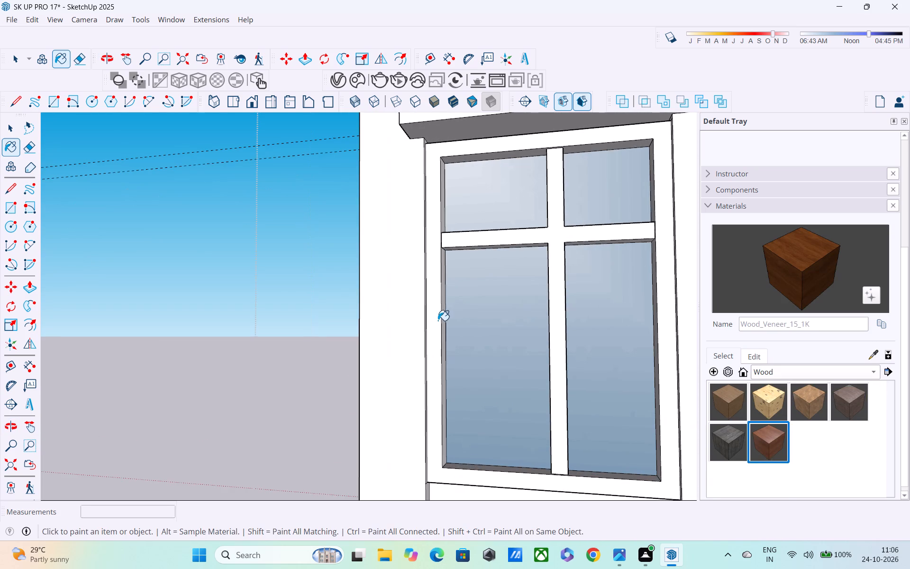
left_click(434, 320)
scroll(569, 275, "down", 2)
left_click(552, 242)
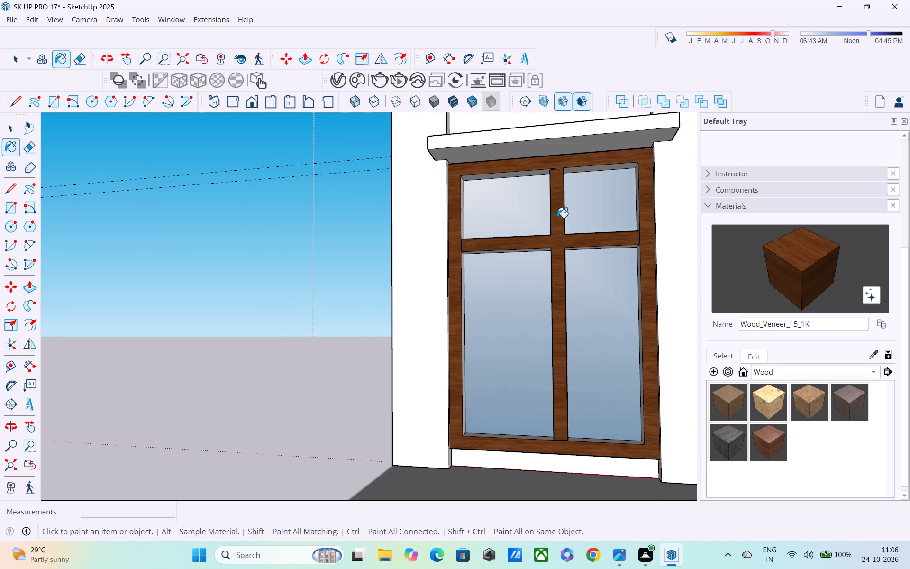
scroll(561, 224, "down", 9)
middle_click_drag(577, 239, 364, 296, "shift")
scroll(459, 289, "up", 4)
left_click(409, 267)
Paint the two-pane opening's inner jamb faces nearest the four-pane opening, upper and lower, with Wood_Veneer_15_1K.
middle_click_drag(468, 269, 454, 287)
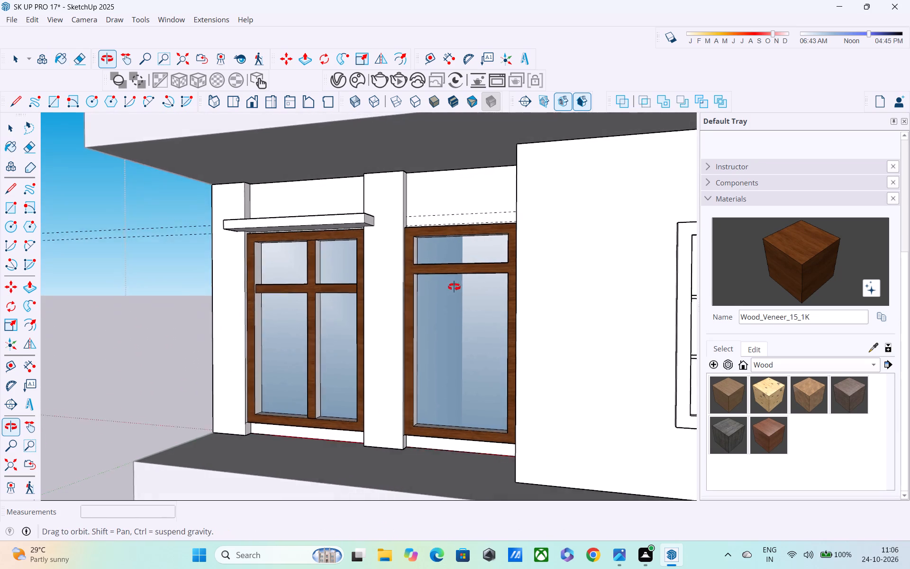
middle_click_drag(454, 287, 387, 306)
scroll(407, 296, "up", 4)
scroll(482, 279, "up", 4)
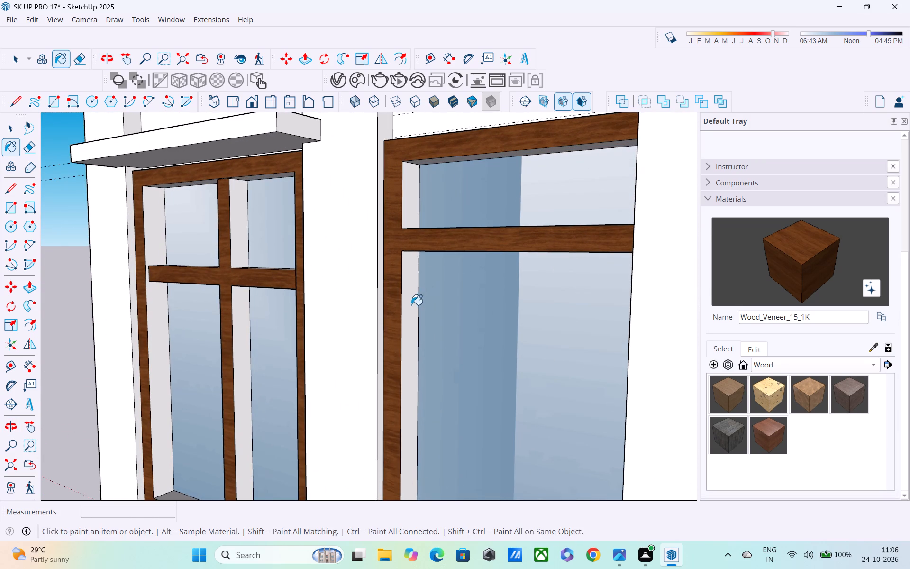
left_click(408, 307)
left_click(408, 201)
Paint the inner jamb faces on the opposite side of the two-pane opening, lower and upper, with Wood_Veneer_15_1K.
scroll(416, 220, "down", 2)
middle_click_drag(417, 221, 415, 223)
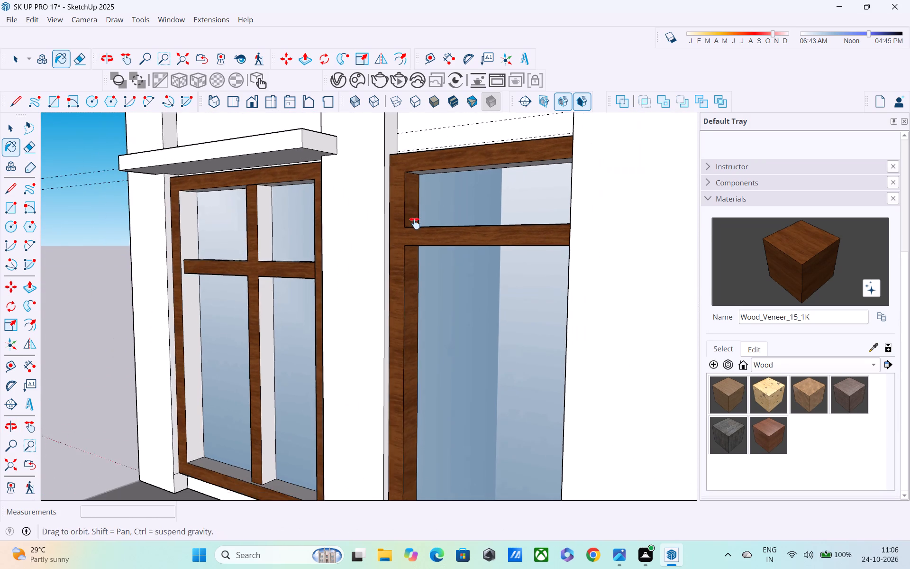
middle_click_drag(415, 223, 216, 240)
middle_click_drag(261, 246, 535, 211)
middle_click_drag(290, 285, 532, 208, "shift")
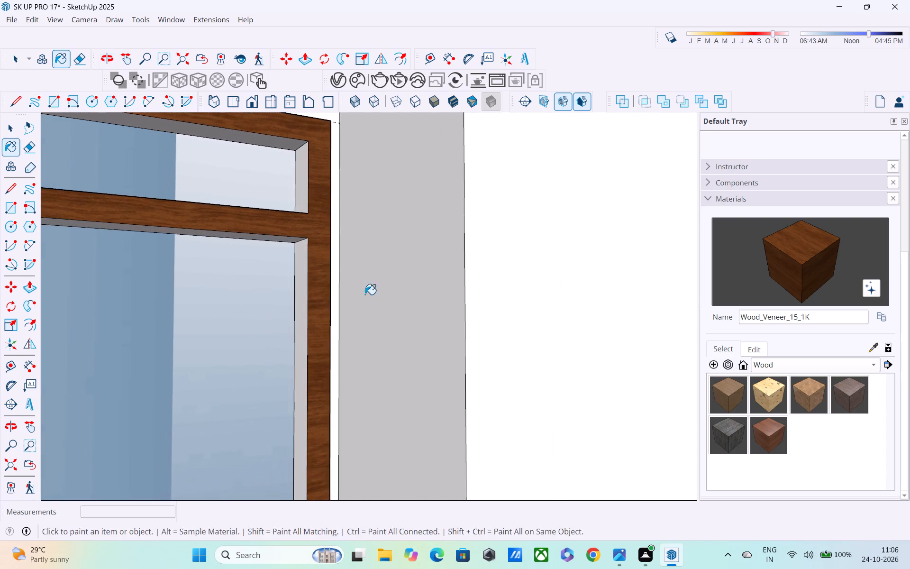
middle_click_drag(355, 301, 567, 266)
scroll(482, 303, "up", 4)
left_click(463, 298)
scroll(455, 292, "down", 2)
middle_click_drag(455, 292, 460, 329, "shift")
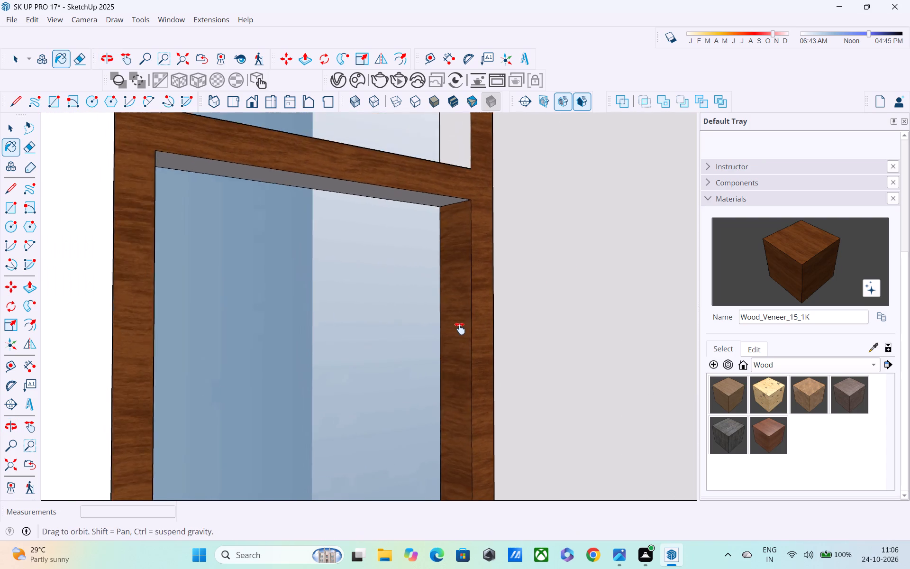
middle_click_drag(460, 329, 469, 428, "shift")
left_click(478, 257)
Paint the undersides above both panes and the bottom sill face of the two-pane opening with Wood_Veneer_15_1K.
scroll(478, 256, "down", 5)
middle_click_drag(473, 257, 465, 225, "shift")
middle_click_drag(443, 197, 434, 133)
left_click(427, 173)
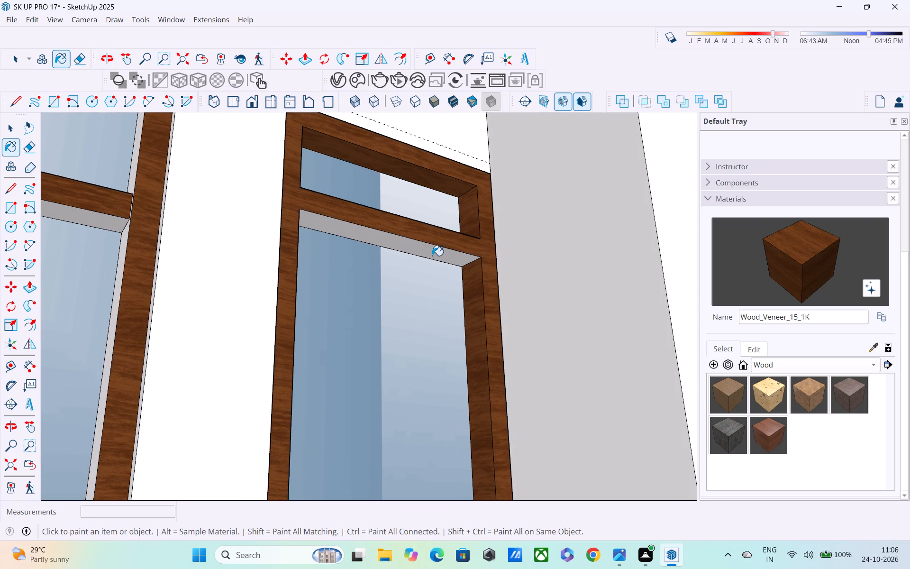
left_click(433, 254)
middle_click_drag(442, 268, 440, 130)
scroll(441, 172, "down", 5)
middle_click_drag(450, 246, 271, 463)
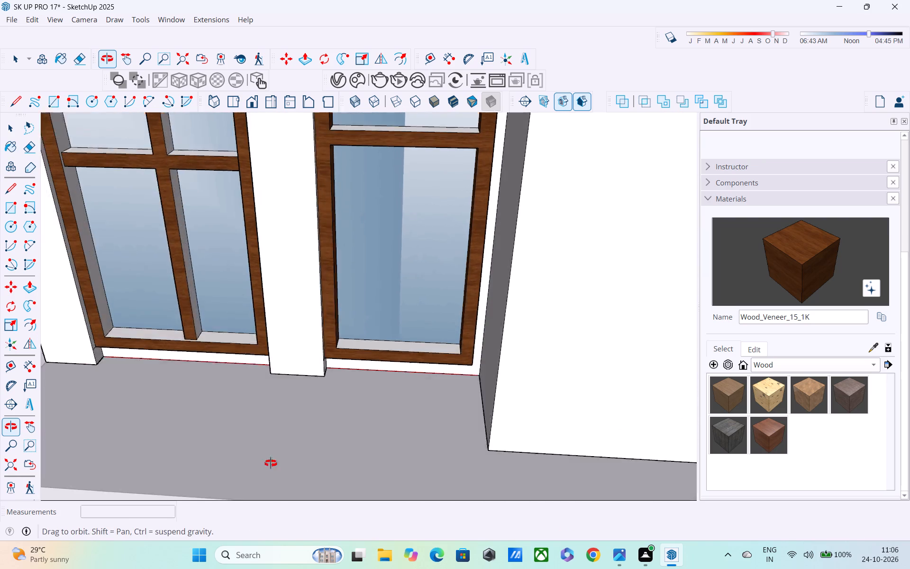
middle_click_drag(271, 463, 251, 475)
scroll(401, 323, "up", 4)
left_click(377, 355)
Paint the four-pane opening's bottom sill face, lower central bar side and outer jamb face with Wood_Veneer_15_1K.
middle_click_drag(372, 356, 641, 320, "shift")
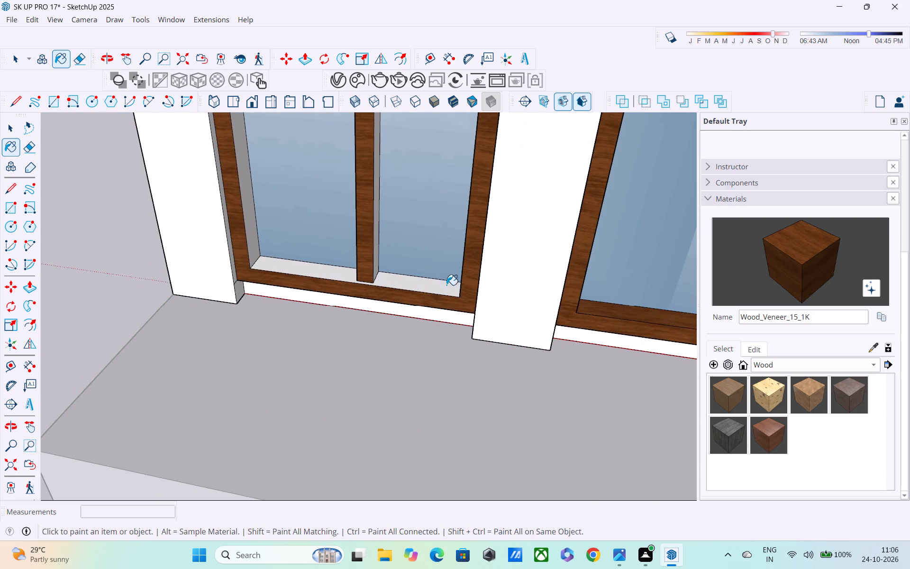
left_click(441, 284)
scroll(300, 273, "down", 3)
middle_click_drag(315, 277, 377, 351, "shift")
middle_click_drag(447, 278, 355, 248)
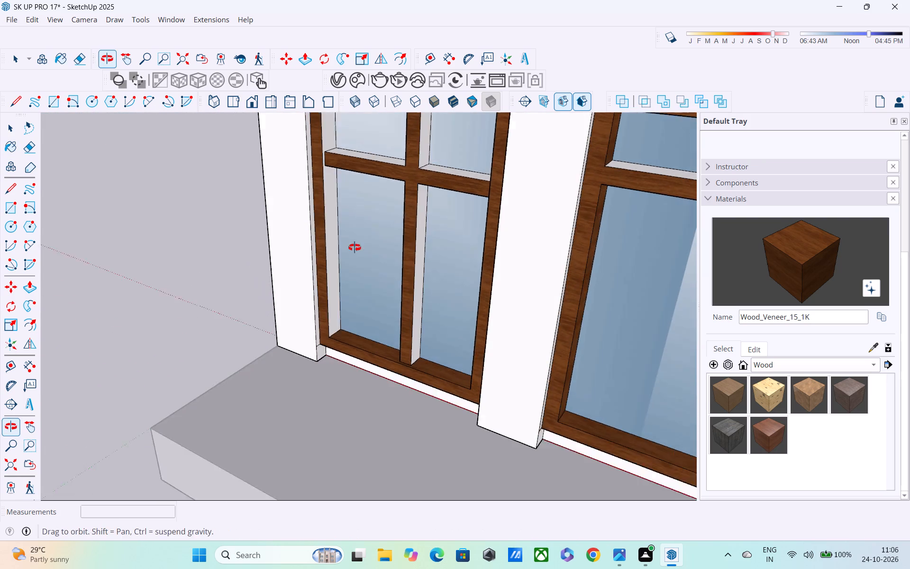
middle_click_drag(355, 248, 346, 245)
scroll(423, 250, "up", 4)
left_click(415, 251)
left_click(295, 248)
Paint the four-pane opening's top inner face, upper central bar side and both crossbar undersides with Wood_Veneer_15_1K.
middle_click_drag(307, 257, 399, 434)
middle_click_drag(399, 430, 409, 281)
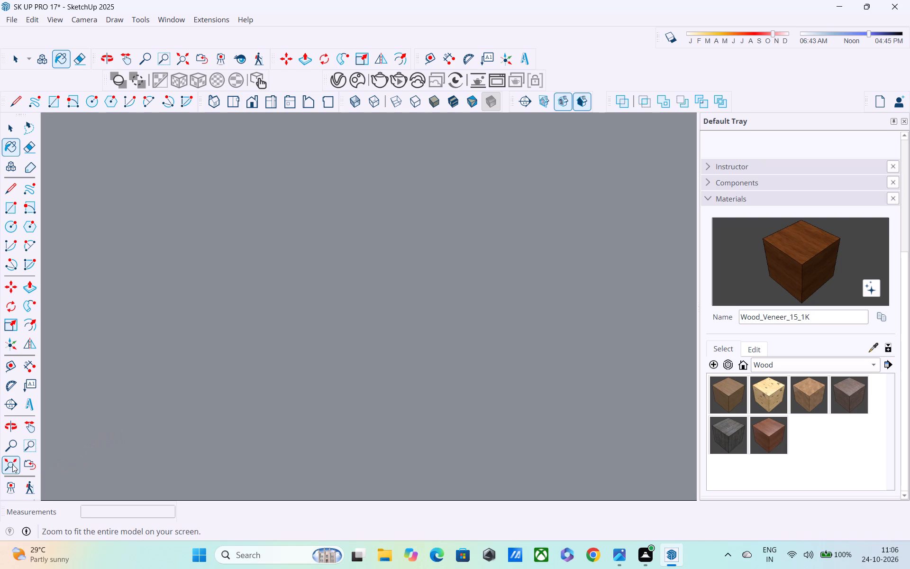
left_click(13, 464)
scroll(159, 438, "down", 1)
middle_click_drag(428, 262, 417, 367)
middle_click_drag(415, 370, 411, 323)
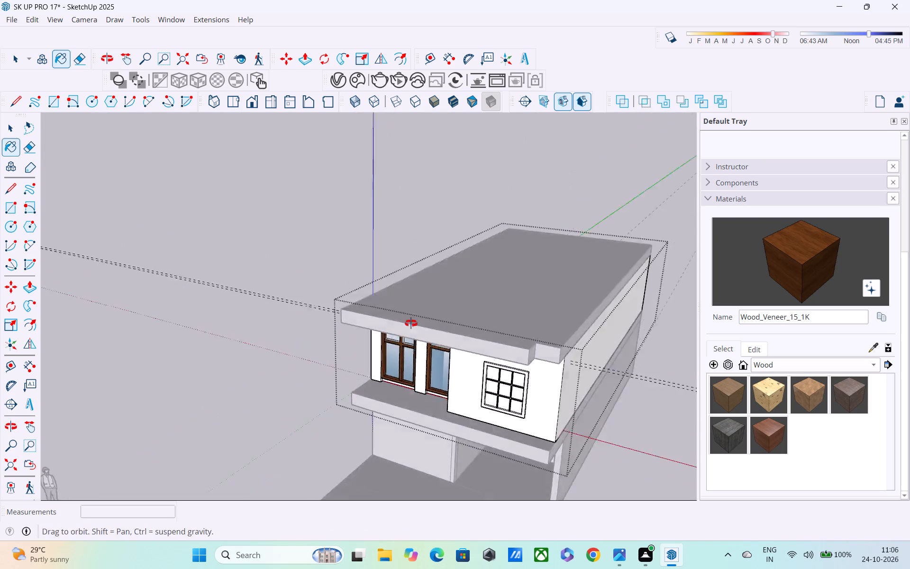
middle_click_drag(411, 323, 449, 212)
scroll(403, 275, "up", 11)
middle_click_drag(390, 291, 218, 311)
scroll(467, 238, "up", 4)
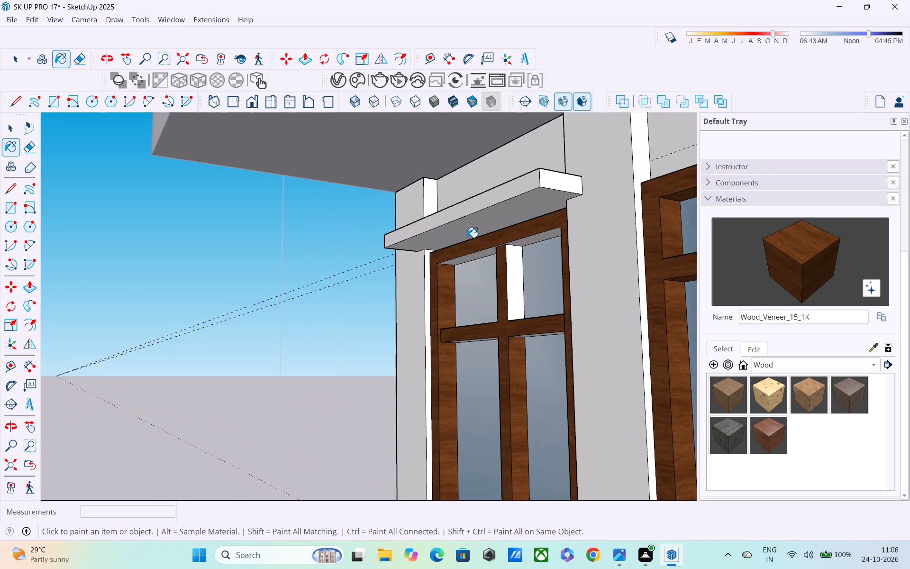
scroll(467, 238, "up", 1)
middle_click_drag(468, 247, 483, 184)
scroll(472, 255, "up", 4)
left_click(468, 250)
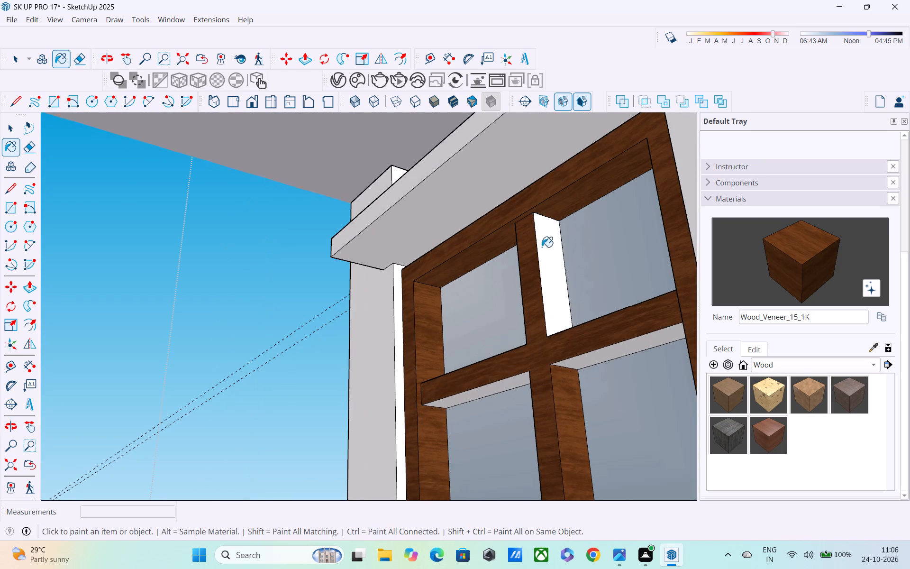
left_click(542, 247)
left_click(483, 388)
left_click(609, 349)
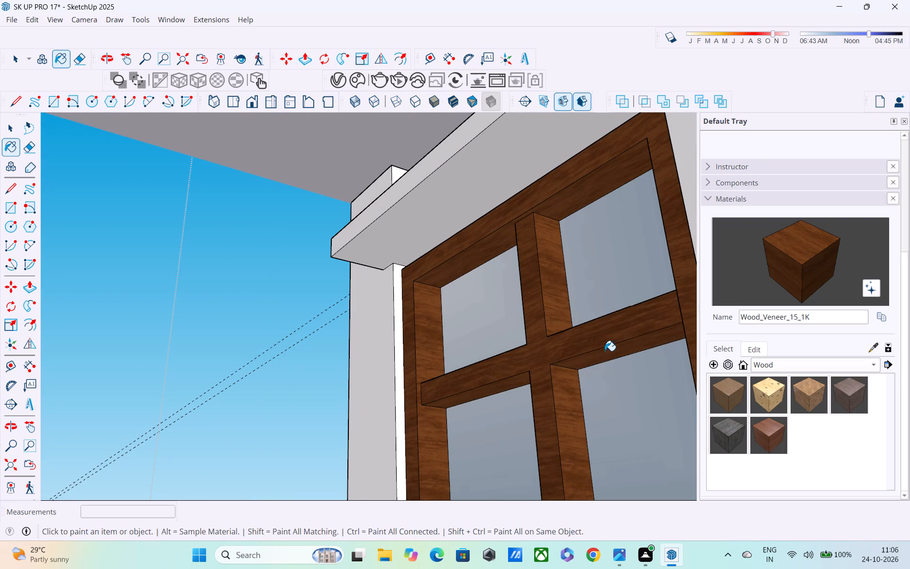
Paint the other side faces of the four-pane opening's central bar and the jamb nearest the two-pane opening with Wood_Veneer_15_1K.
middle_click_drag(603, 351, 411, 350)
middle_click_drag(424, 350, 462, 342)
middle_click_drag(316, 370, 544, 409)
left_click(293, 316)
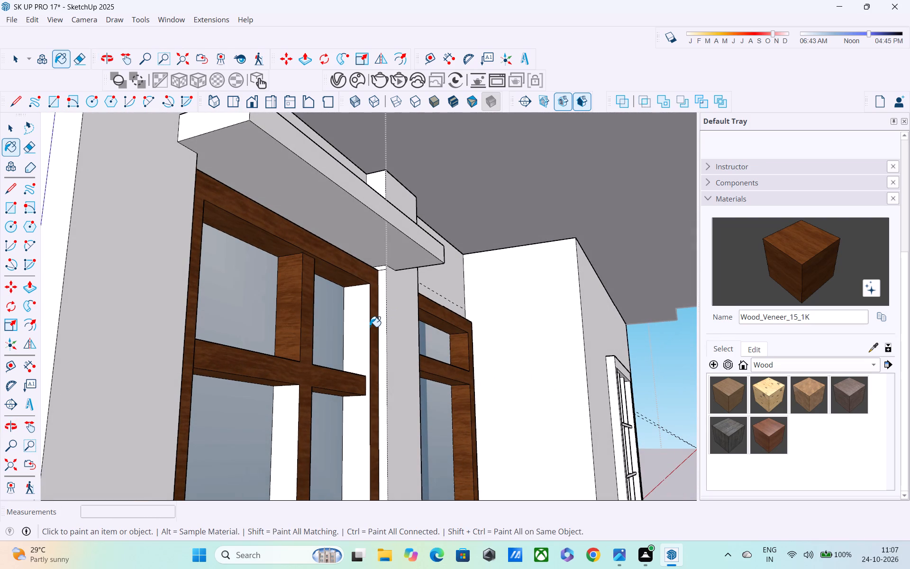
left_click(370, 327)
left_click(289, 435)
middle_click_drag(325, 434, 105, 466)
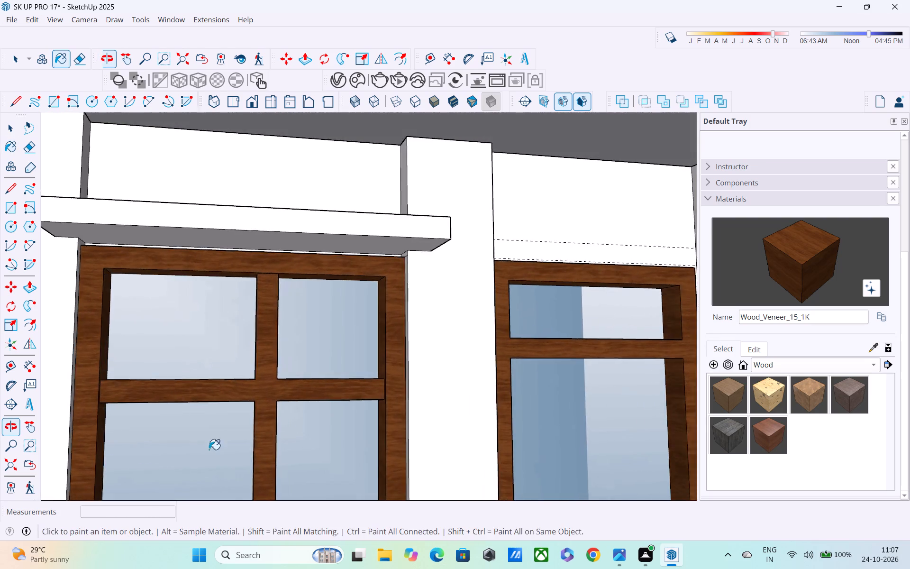
Inspect the wood frames and mirror glass of both upper front openings from several angles.
scroll(320, 431, "down", 6)
middle_click_drag(355, 422, 230, 288, "shift")
middle_click_drag(464, 295, 212, 283)
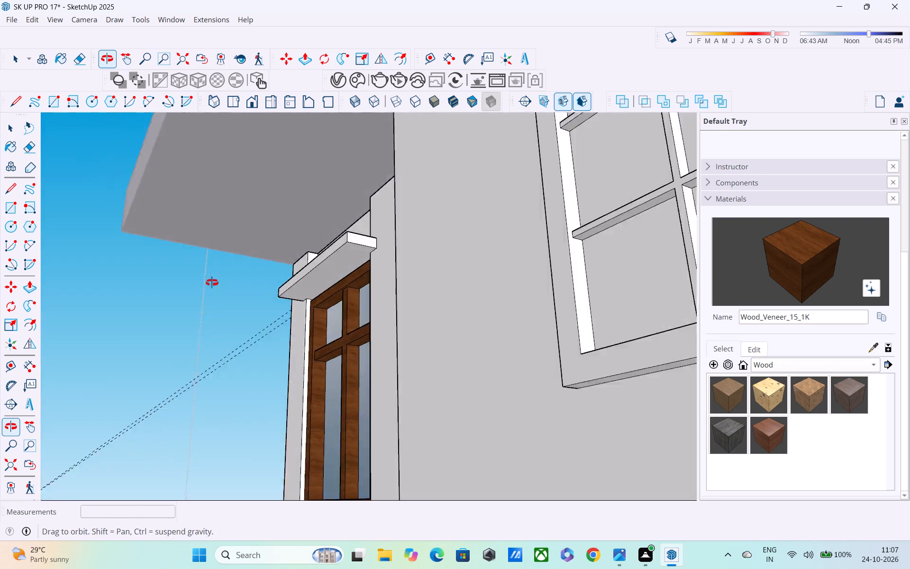
middle_click_drag(212, 283, 470, 352)
scroll(475, 350, "down", 2)
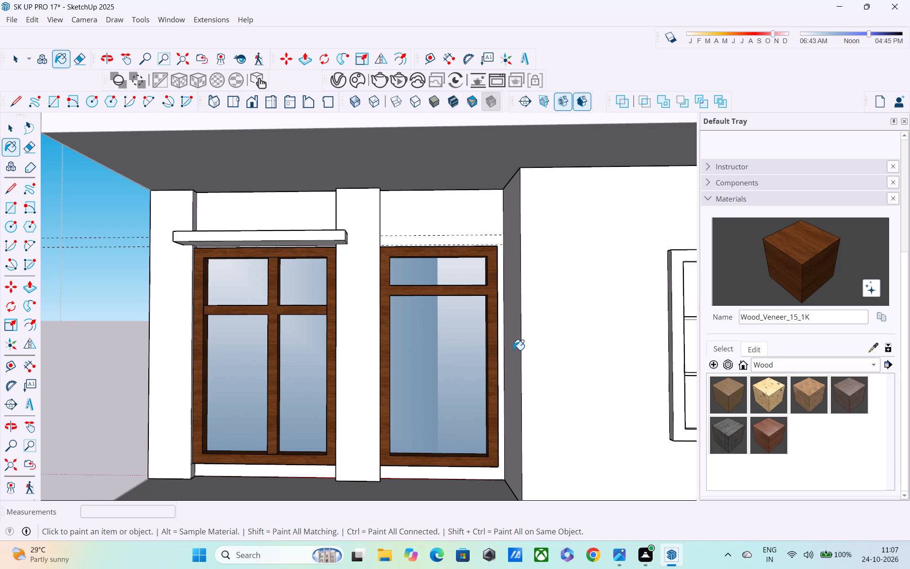
middle_click_drag(497, 346, 418, 358)
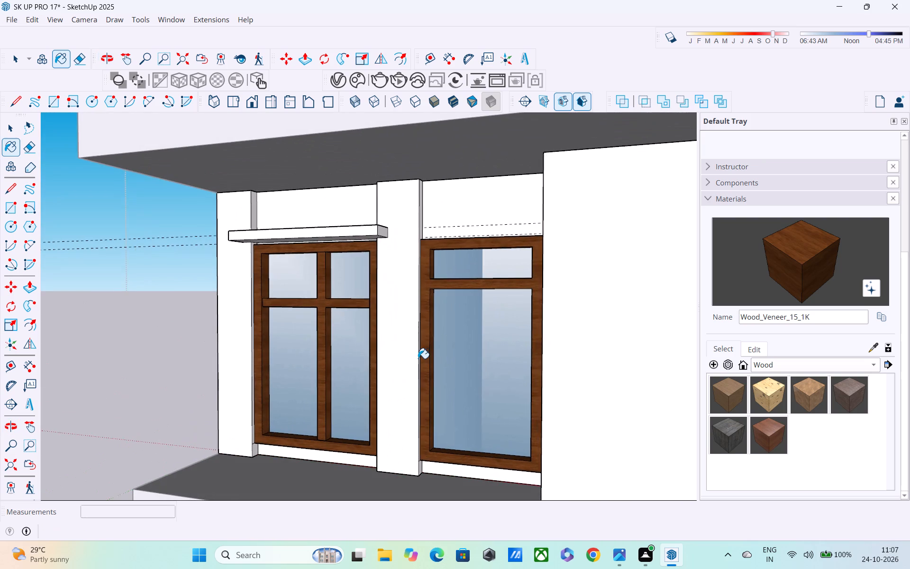
scroll(418, 358, "down", 2)
middle_click_drag(519, 390, 516, 351)
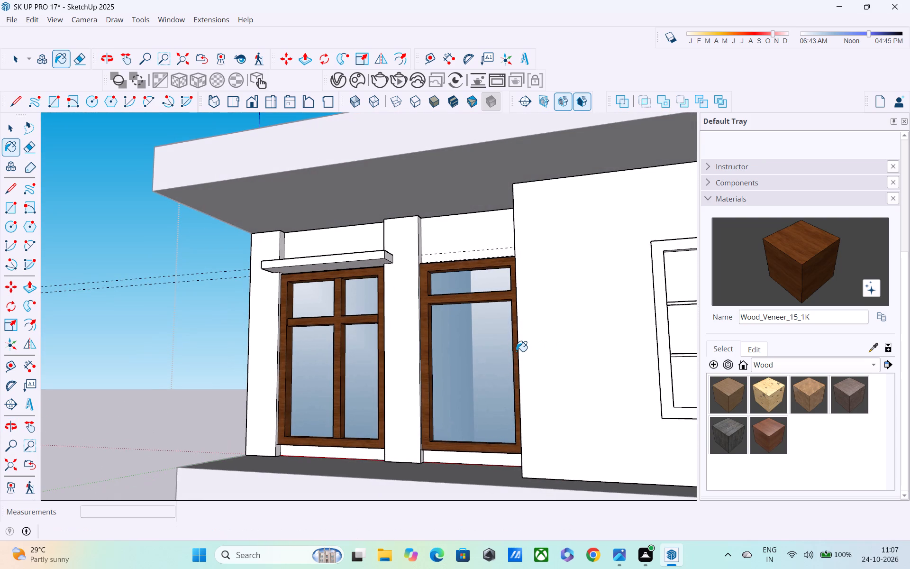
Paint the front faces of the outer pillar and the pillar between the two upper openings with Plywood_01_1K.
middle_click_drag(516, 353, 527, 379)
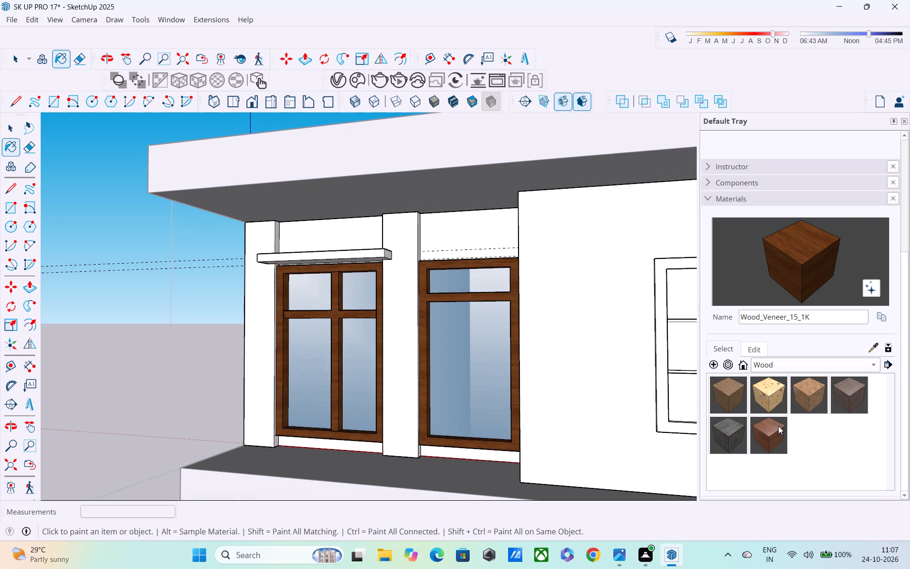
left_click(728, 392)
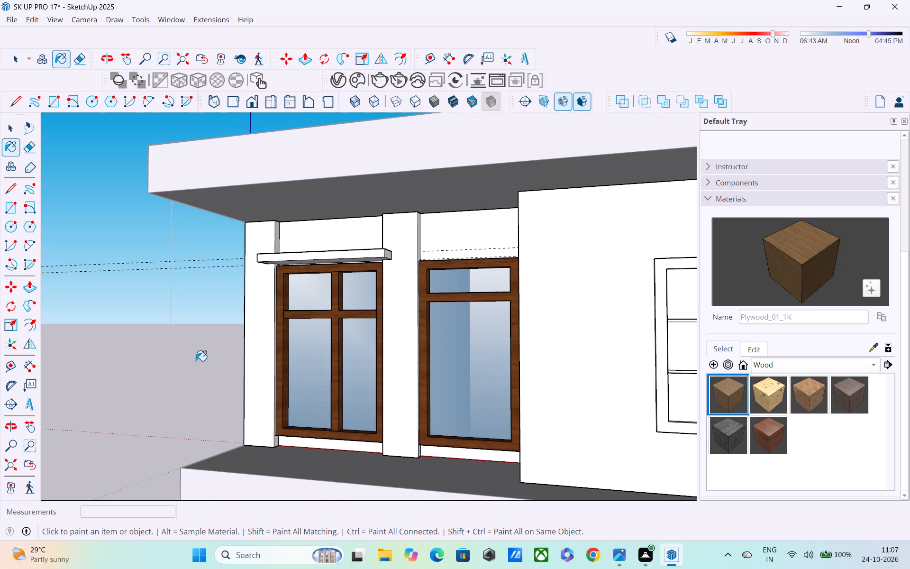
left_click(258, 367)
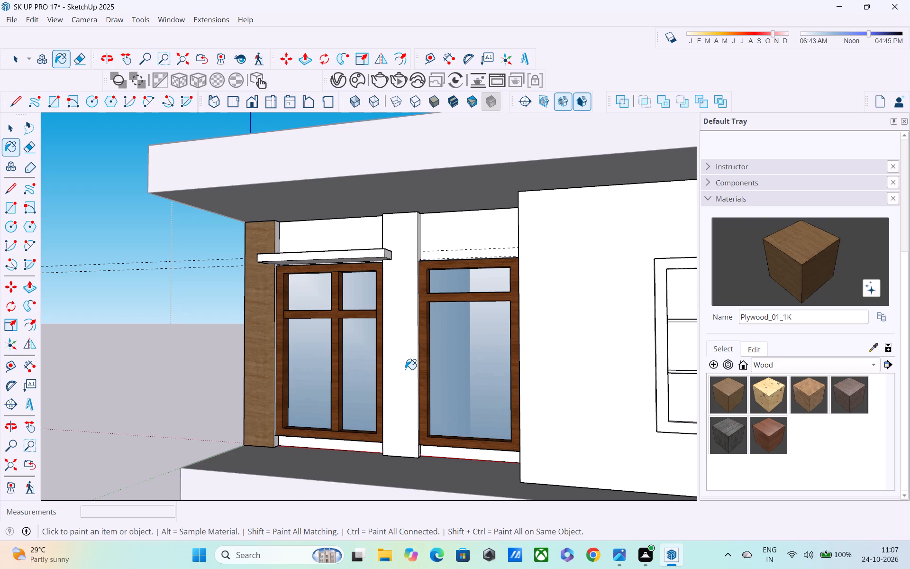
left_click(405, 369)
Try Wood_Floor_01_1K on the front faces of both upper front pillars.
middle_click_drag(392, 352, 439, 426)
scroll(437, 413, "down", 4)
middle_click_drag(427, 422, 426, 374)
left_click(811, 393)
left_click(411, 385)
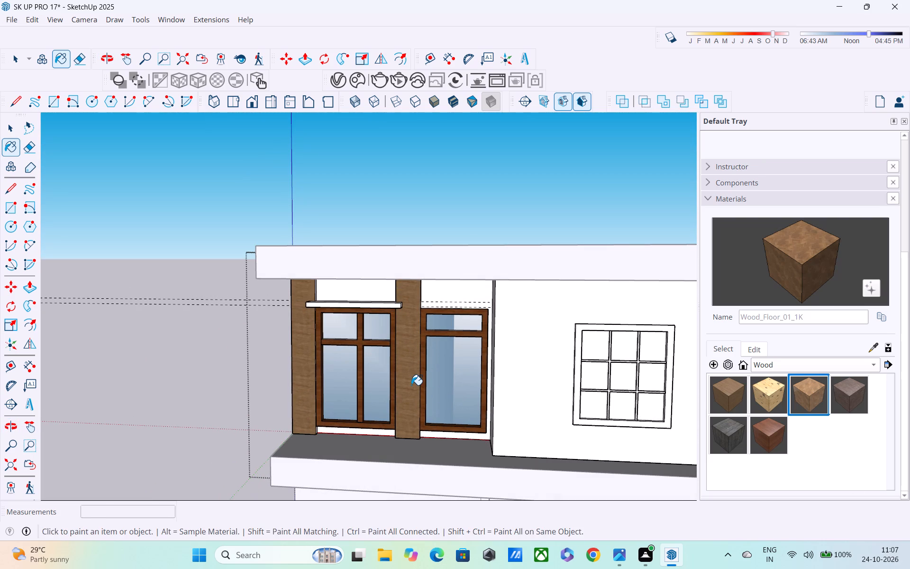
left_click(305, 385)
Repaint the front faces of both upper front pillars with Plywood_01_1K.
middle_click_drag(333, 383, 337, 318)
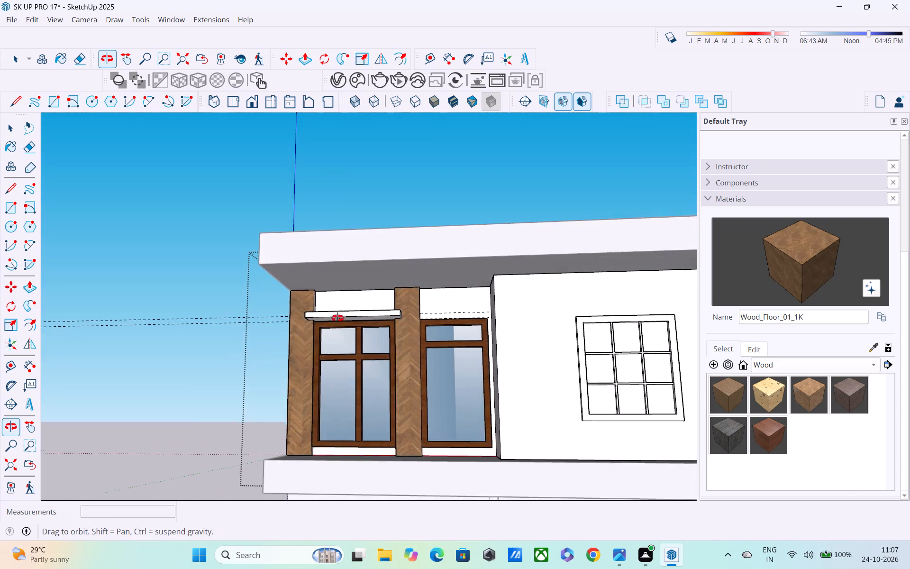
middle_click_drag(337, 318, 339, 318)
scroll(391, 304, "down", 2)
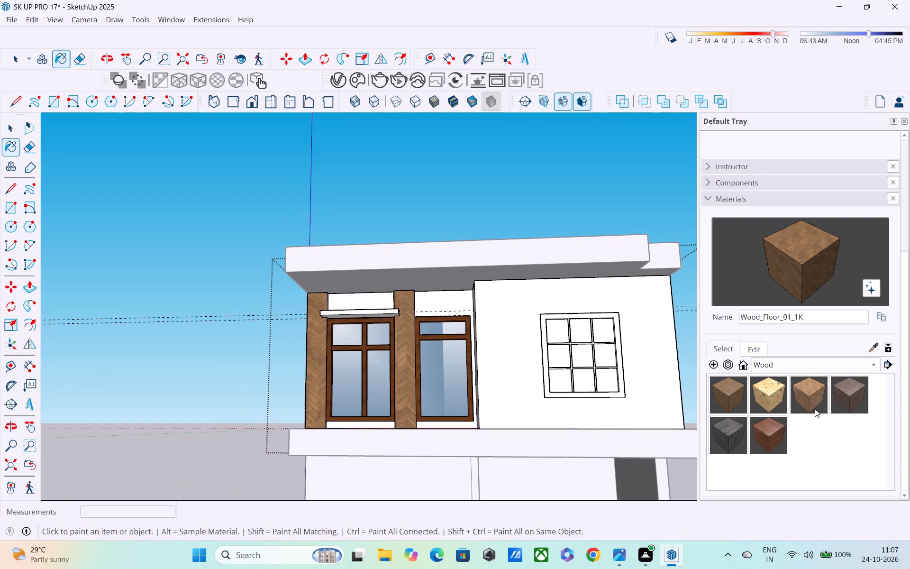
left_click(741, 387)
left_click(404, 336)
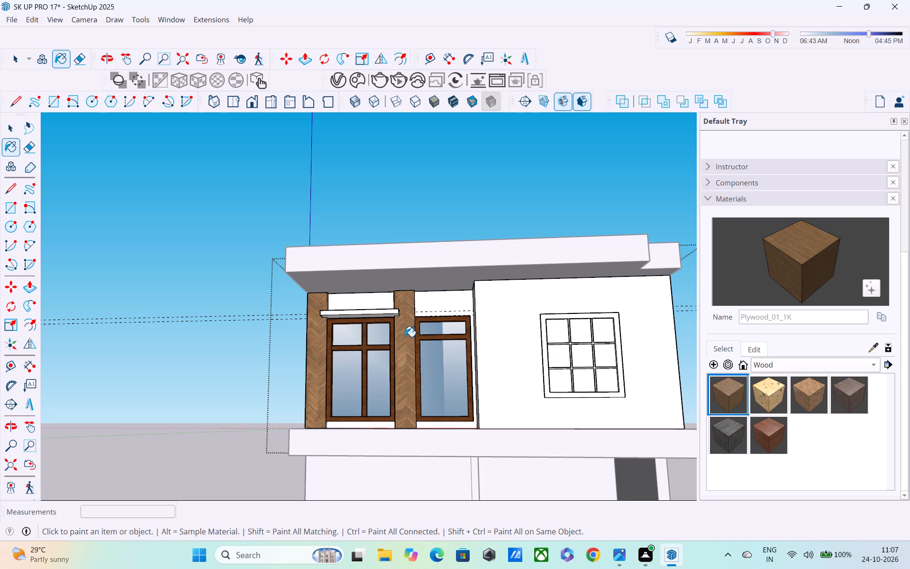
left_click(310, 344)
Paint the outer pillar's inner side face with Plywood_01_1K, both below and above the ledge over the four-pane opening.
middle_click_drag(382, 392, 367, 454)
scroll(406, 437, "up", 4)
middle_click_drag(411, 436, 201, 392)
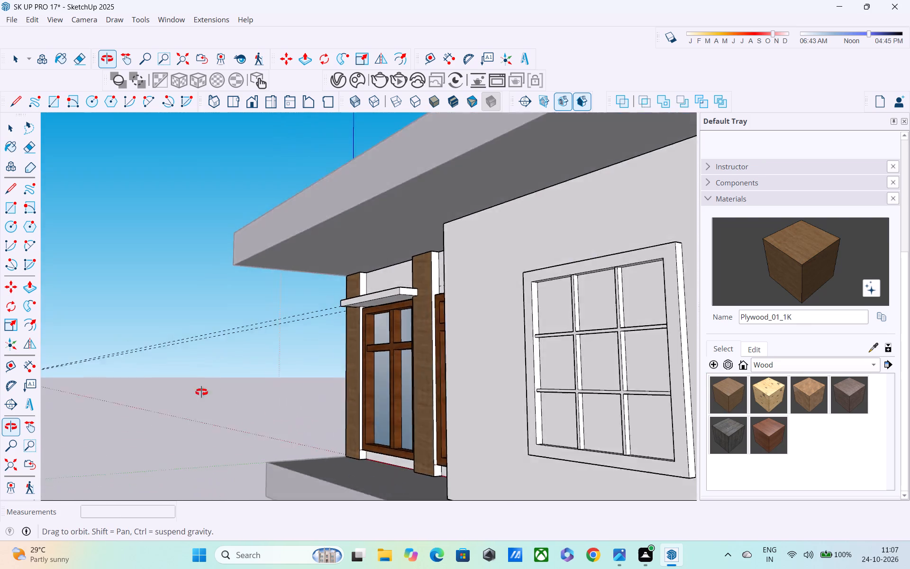
middle_click_drag(201, 392, 299, 320)
scroll(316, 367, "up", 8)
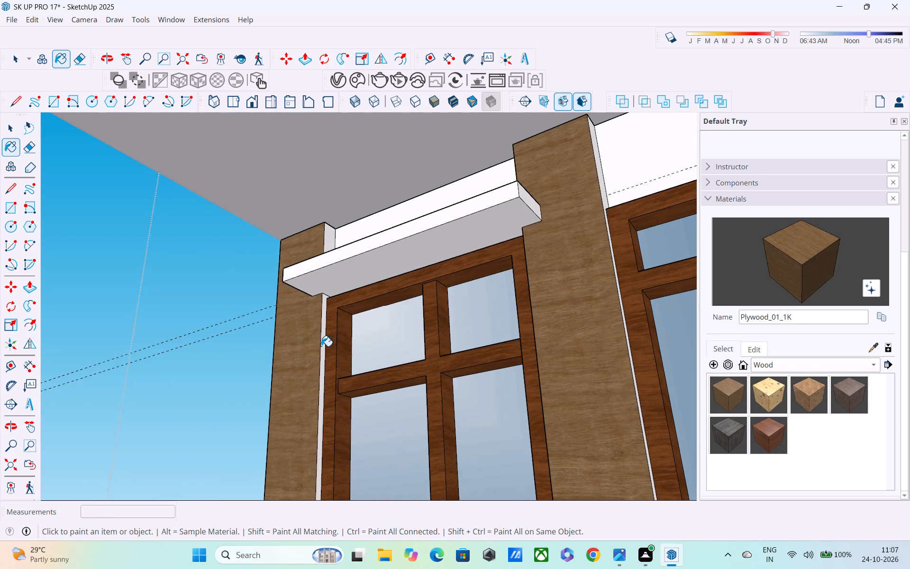
left_click(321, 346)
middle_click_drag(320, 333, 273, 477)
scroll(327, 236, "up", 2)
left_click(334, 229)
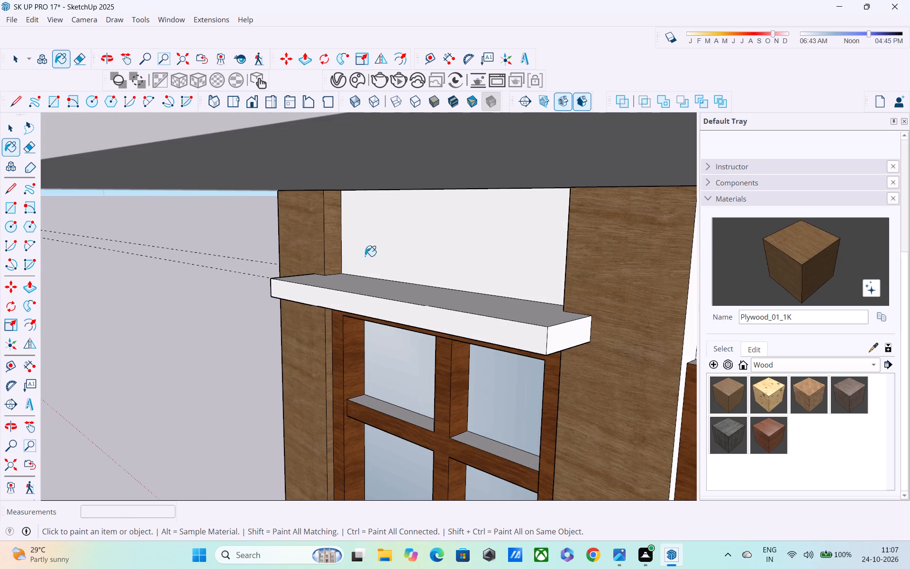
Paint both side faces of the middle pillar with Plywood_01_1K, including the parts just below and above the ledge.
middle_click_drag(675, 297, 574, 287)
left_click(577, 288)
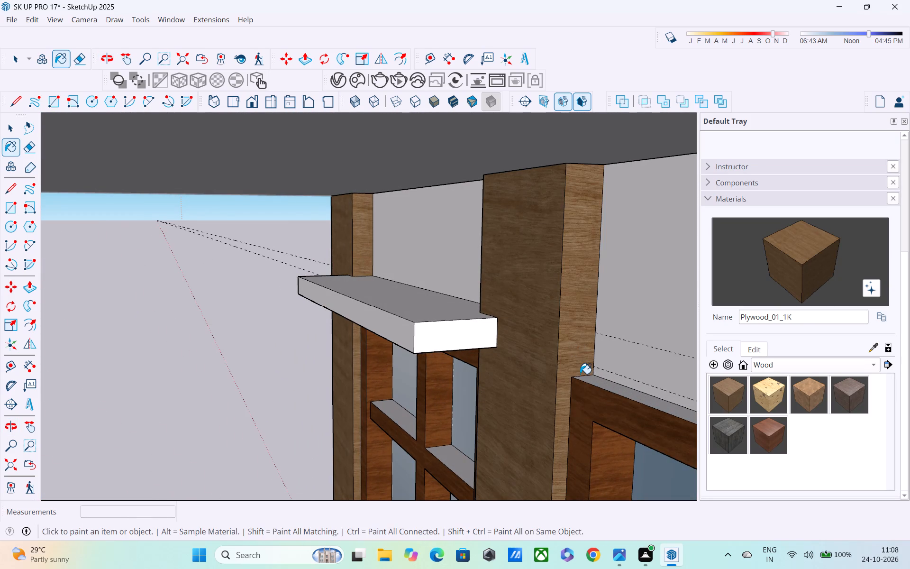
middle_click_drag(580, 374, 841, 294)
middle_click_drag(300, 329, 580, 363)
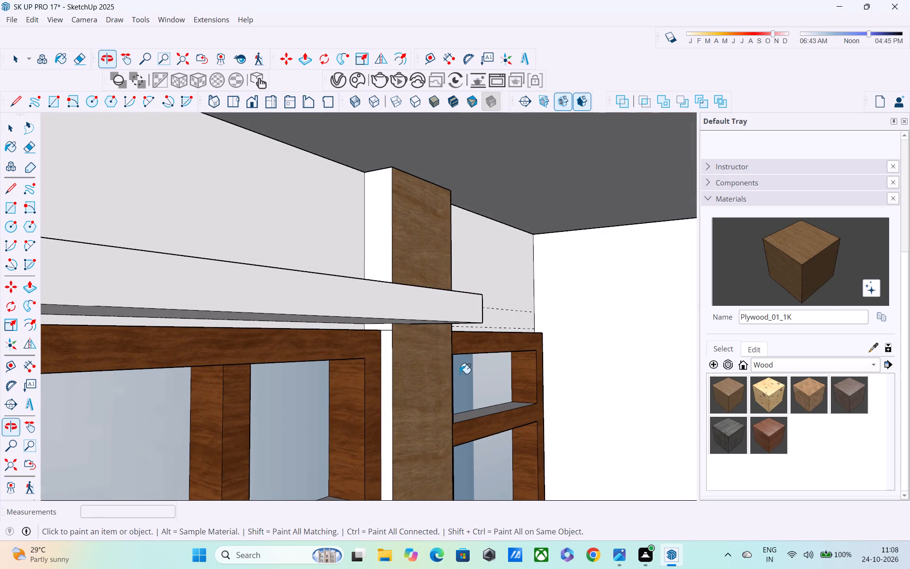
left_click(391, 349)
scroll(386, 332, "up", 5)
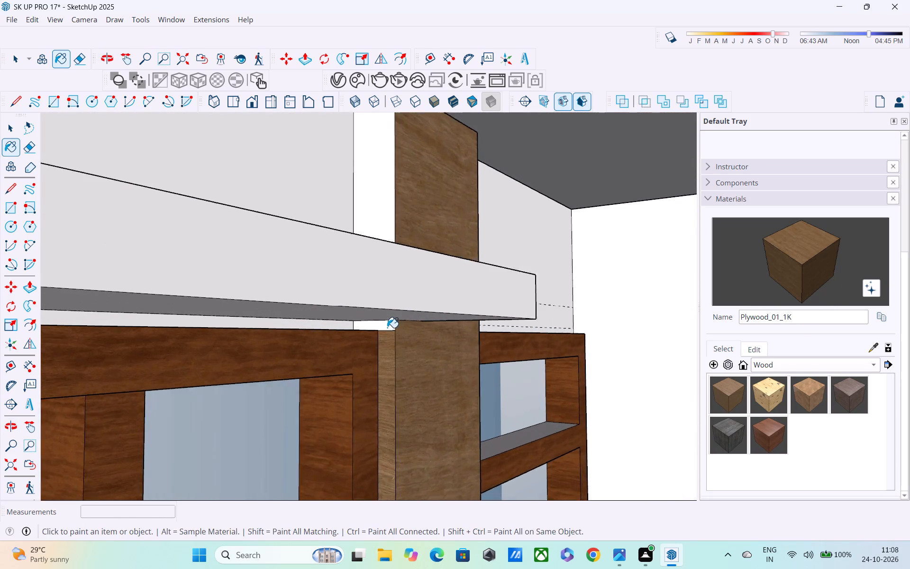
scroll(387, 328, "up", 1)
scroll(387, 328, "down", 1)
left_click(387, 328)
middle_click_drag(393, 330, 373, 420)
left_click(378, 169)
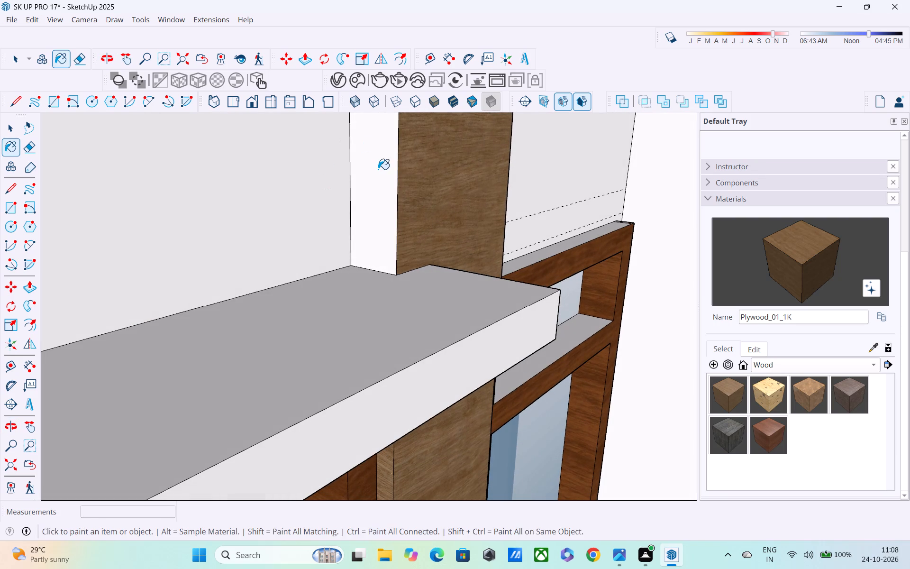
Inspect the whole building's front and its wood-clad pillars from several angles.
scroll(385, 179, "down", 9)
scroll(395, 219, "down", 3)
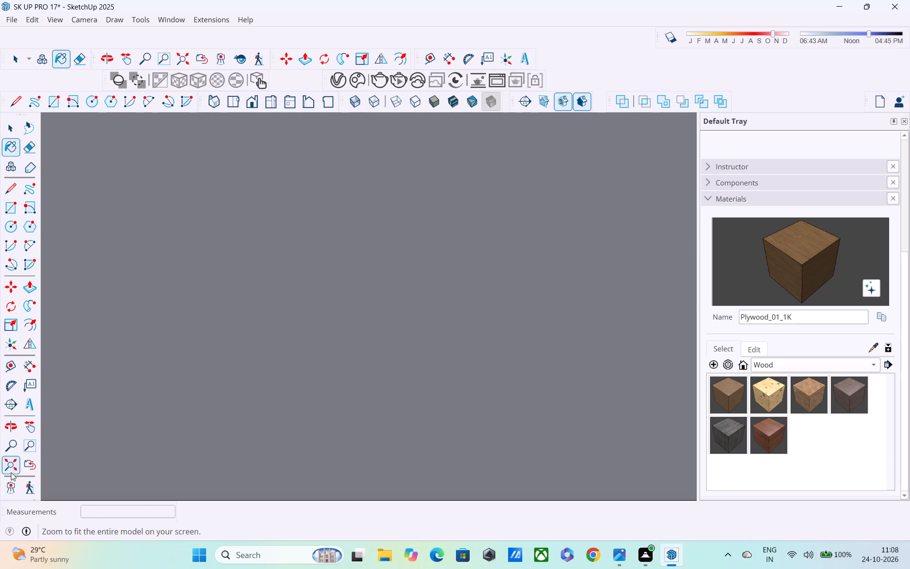
left_click(11, 472)
middle_click_drag(462, 303, 313, 297)
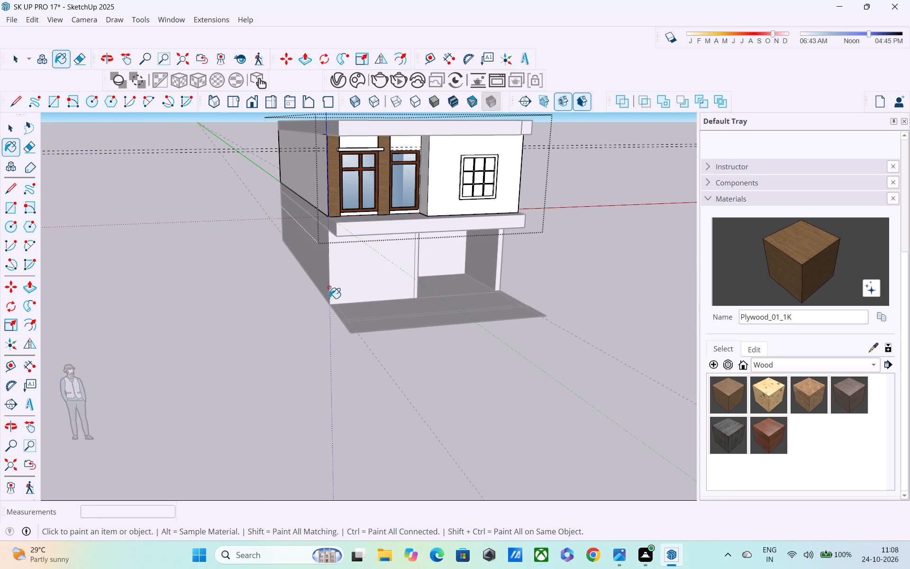
middle_click_drag(331, 304, 292, 388, "shift")
middle_click_drag(317, 330, 246, 372)
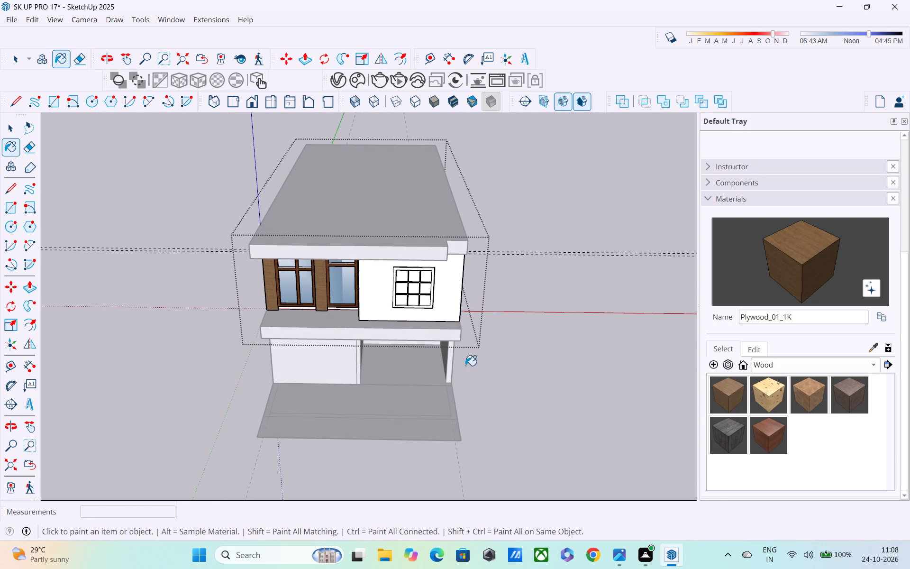
middle_click_drag(516, 363, 512, 272)
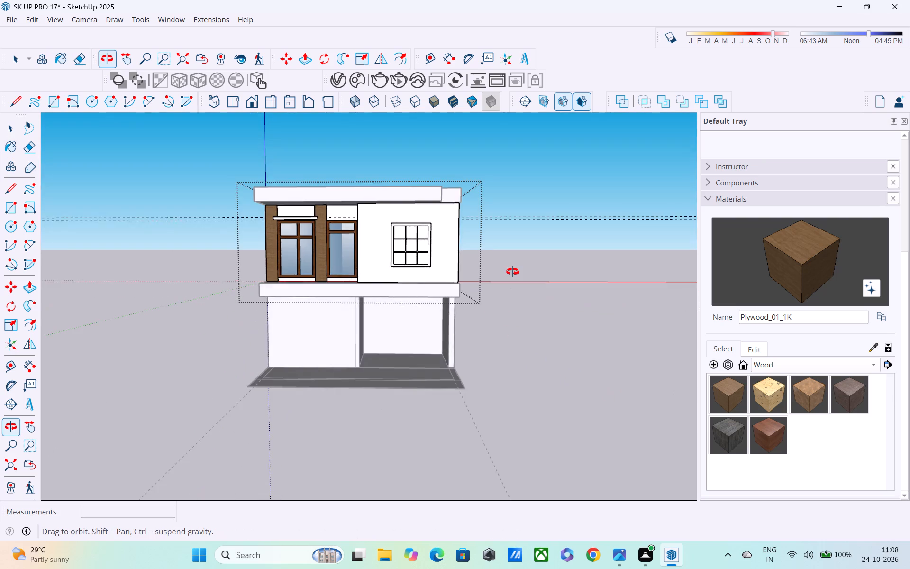
middle_click_drag(512, 272, 428, 418)
Switch the material collection to Glass for the nine-pane upper front window.
scroll(352, 347, "up", 2)
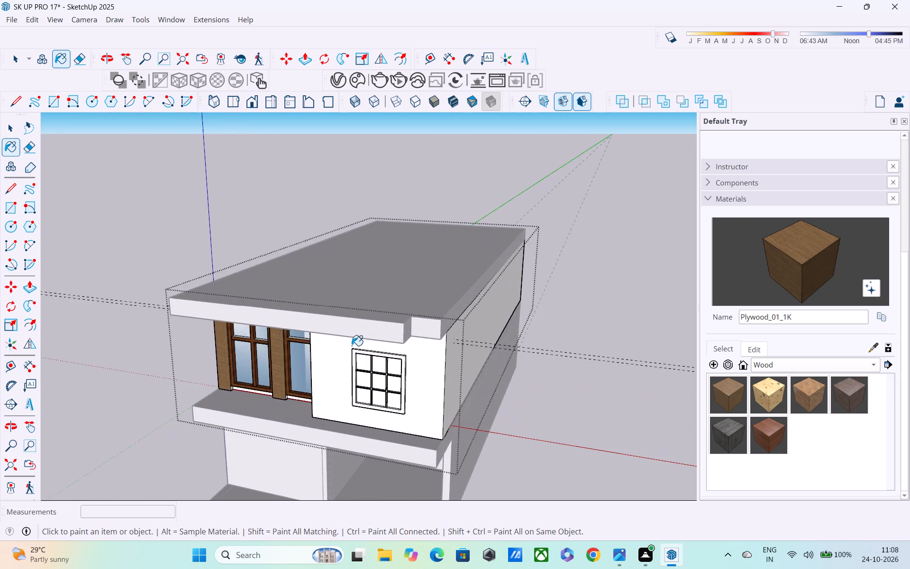
scroll(352, 346, "up", 6)
middle_click_drag(351, 317, 336, 256)
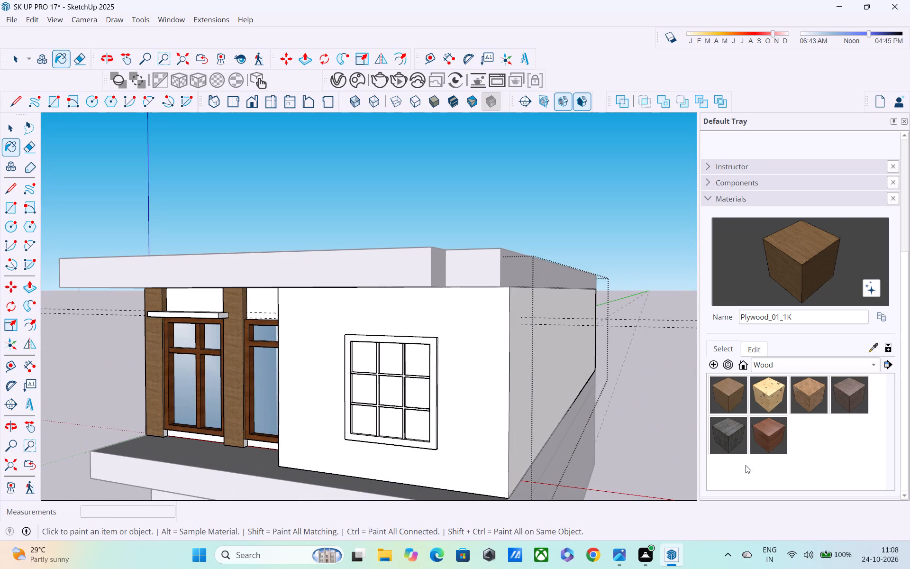
left_click(777, 367)
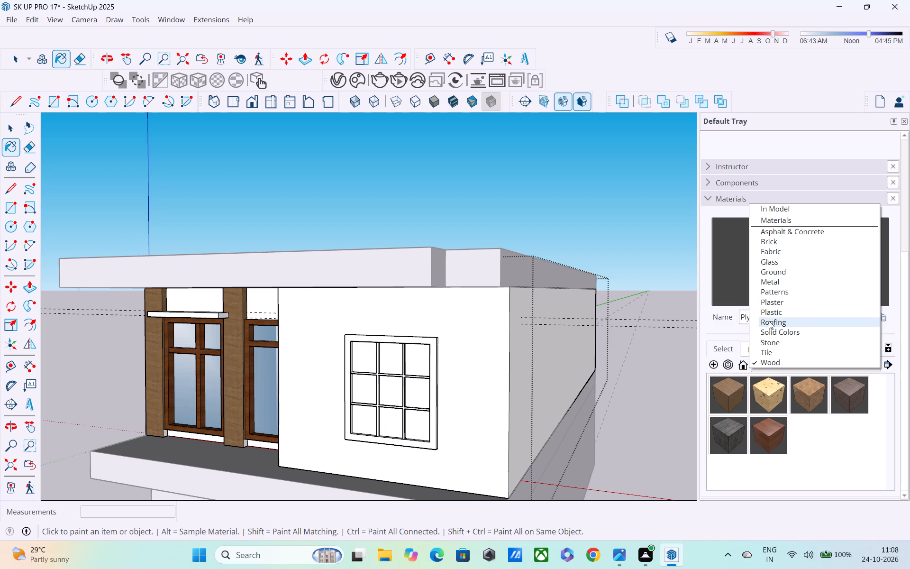
left_click(774, 265)
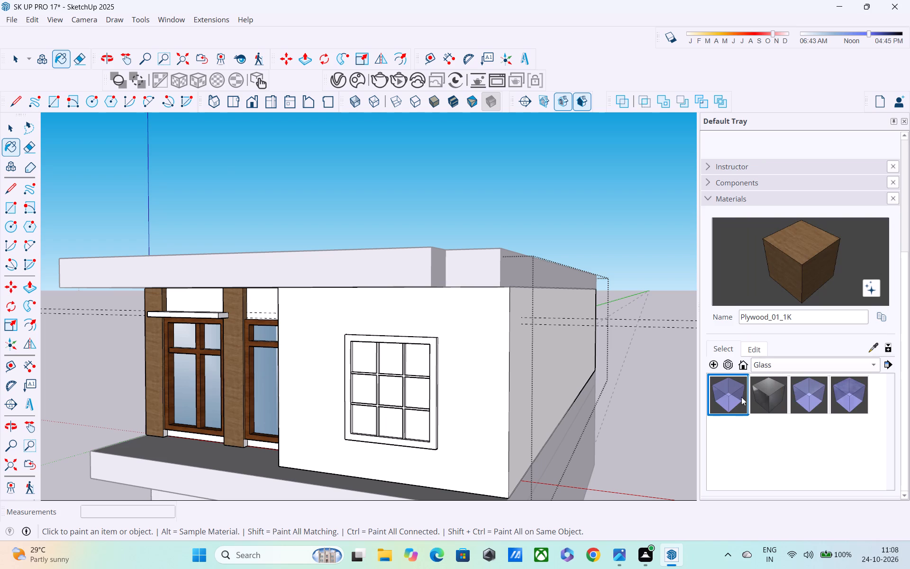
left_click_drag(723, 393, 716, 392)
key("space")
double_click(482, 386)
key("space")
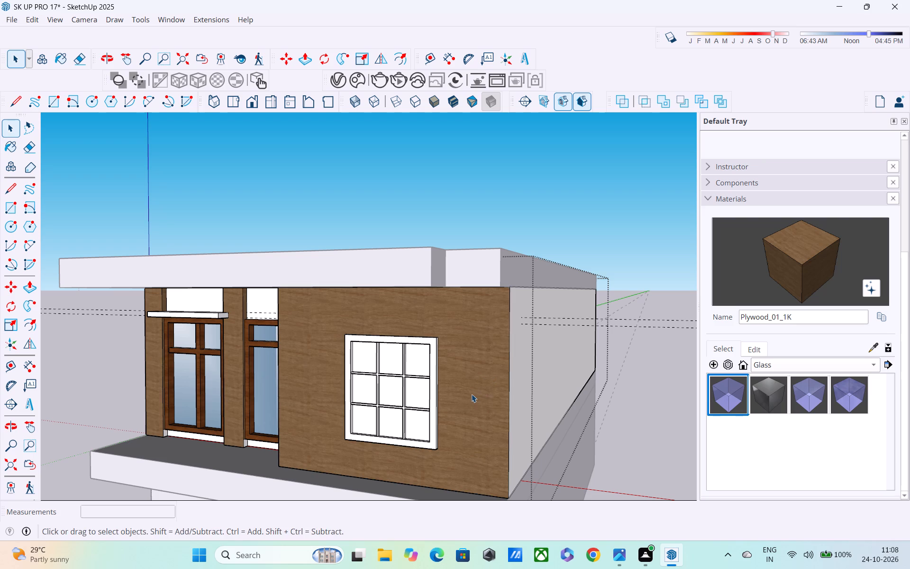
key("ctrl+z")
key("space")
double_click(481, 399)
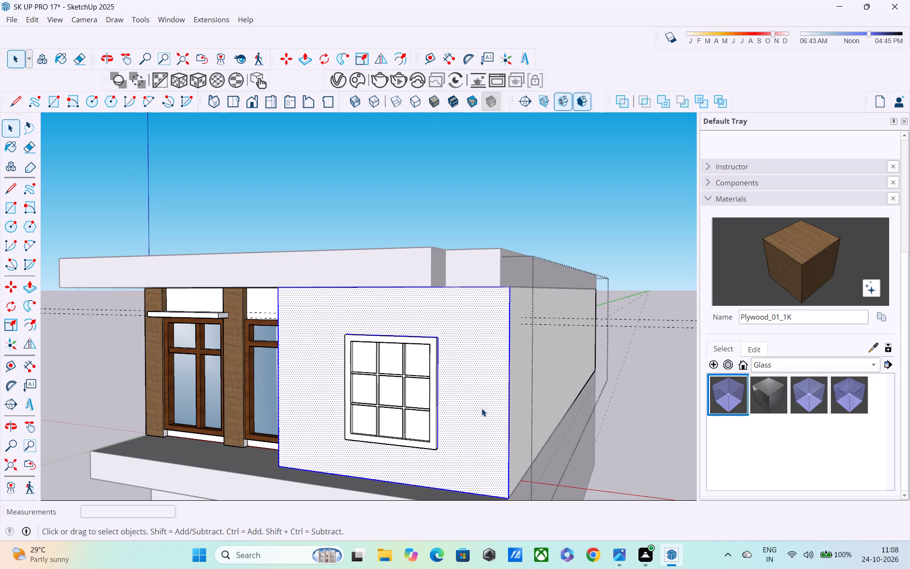
Paint all nine panes of the upper front window with Glass_Basic_01.
double_click(358, 360)
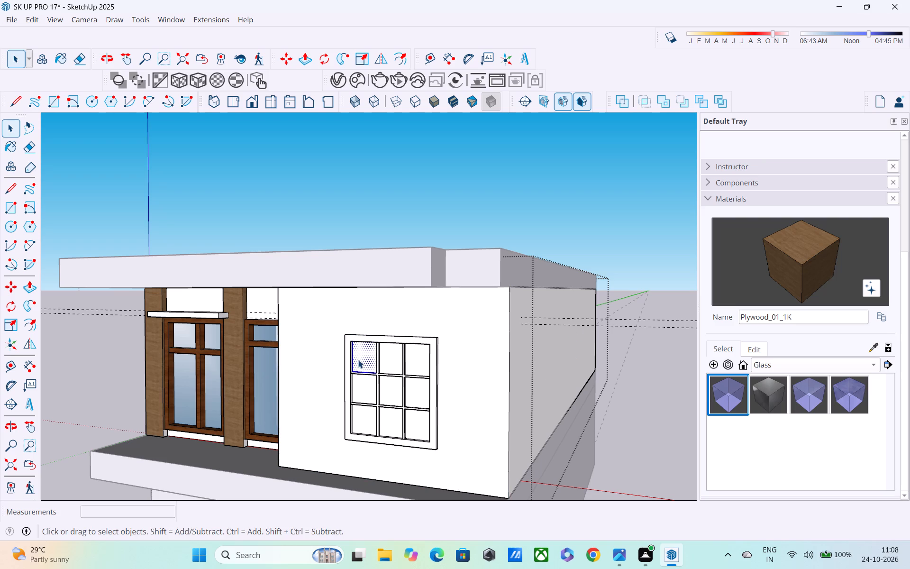
left_click(721, 391)
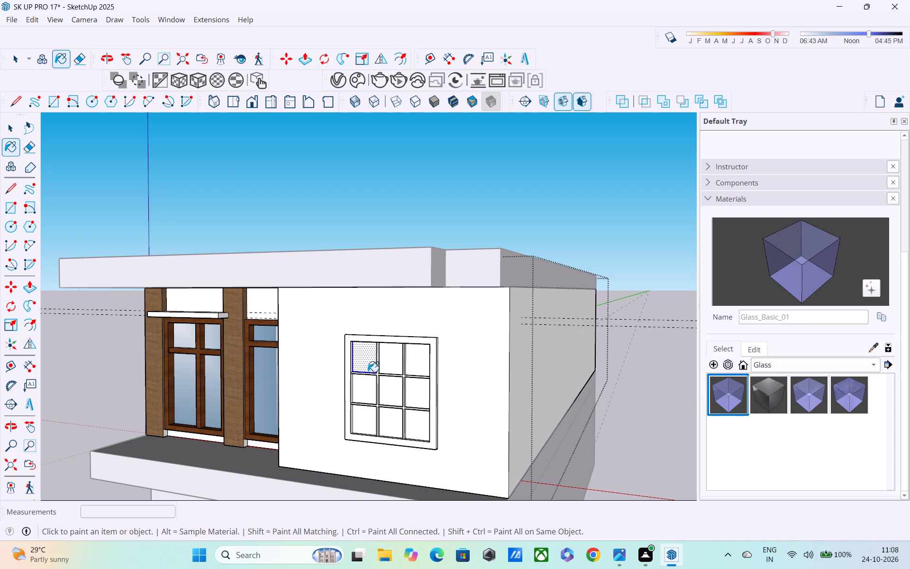
left_click(360, 367)
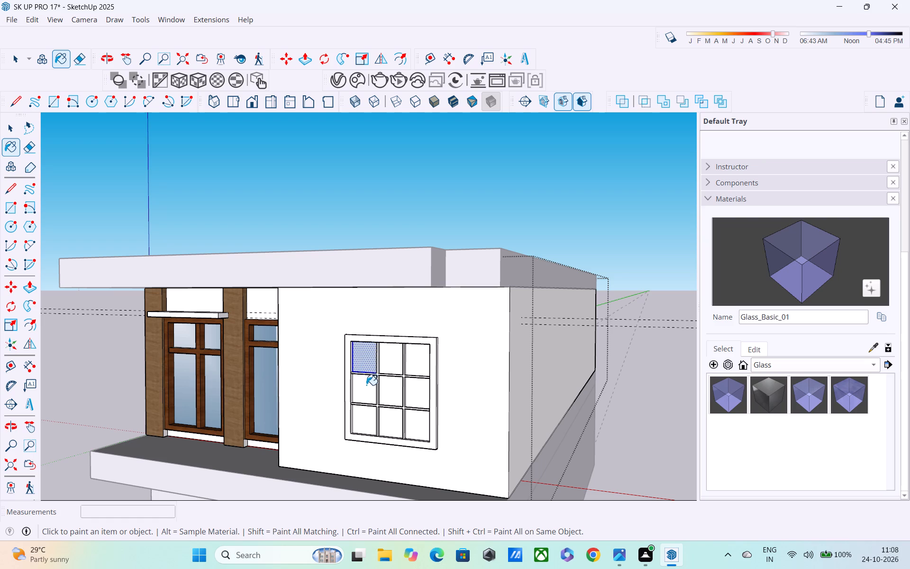
left_click(366, 385)
left_click(391, 360)
left_click(394, 384)
left_click(424, 361)
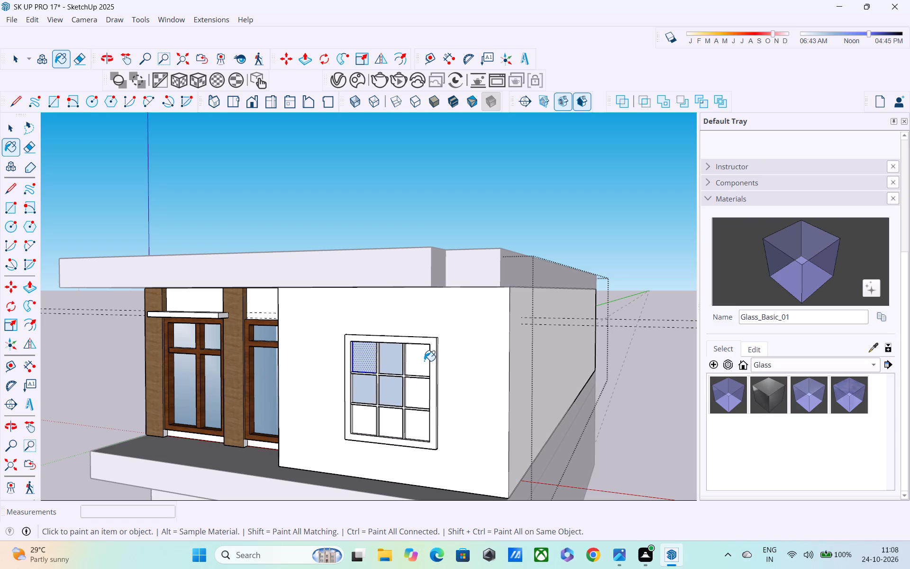
left_click(417, 398)
left_click(421, 421)
left_click(394, 419)
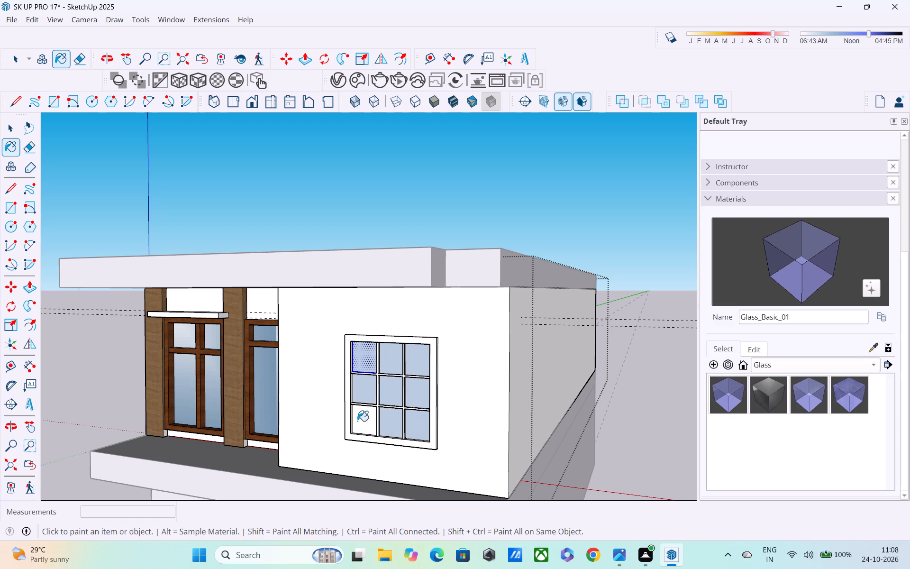
left_click(356, 420)
Inspect the glazed nine-pane window from several angles, leave the upper storey's group, and view the front facade from below.
middle_click_drag(387, 416, 305, 389)
scroll(320, 415, "up", 4)
middle_click_drag(343, 420, 291, 406)
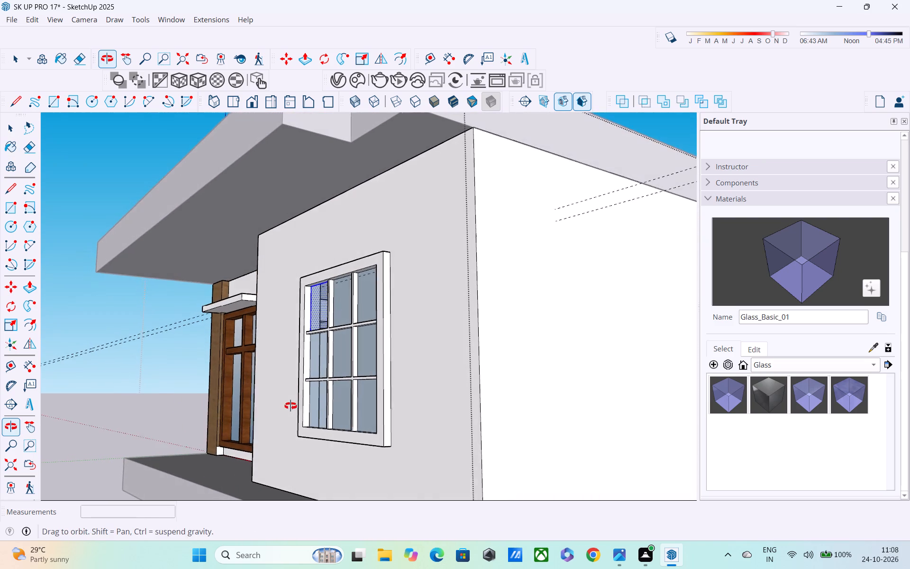
middle_click_drag(291, 406, 290, 405)
scroll(311, 405, "down", 6)
scroll(334, 416, "up", 1)
middle_click_drag(334, 416, 445, 427)
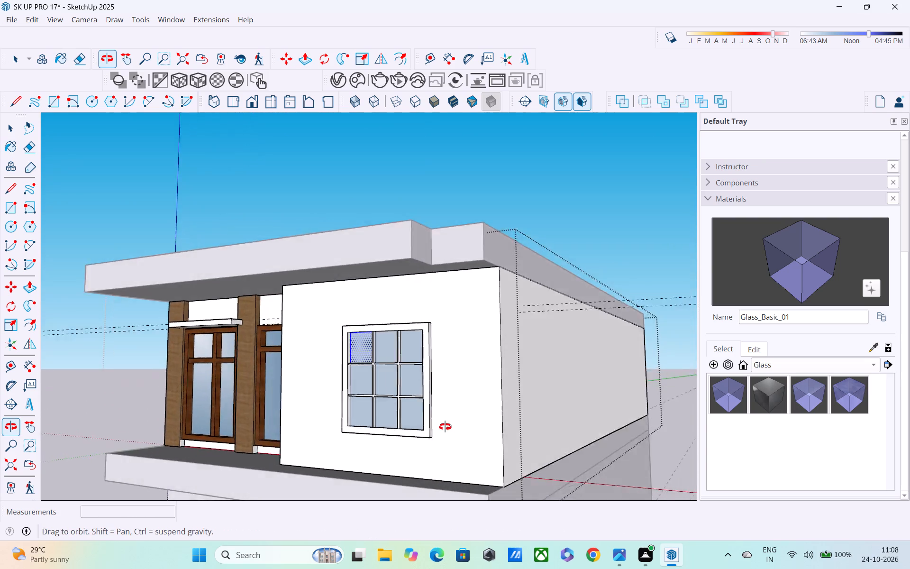
middle_click_drag(445, 427, 585, 412)
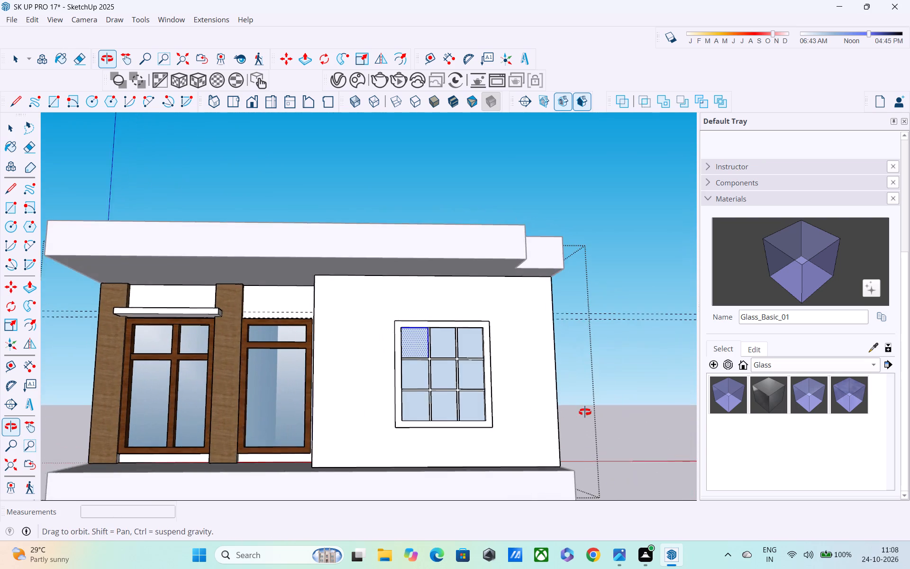
middle_click_drag(585, 412, 588, 413)
key("space")
left_click(662, 215)
middle_click_drag(650, 327, 515, 373)
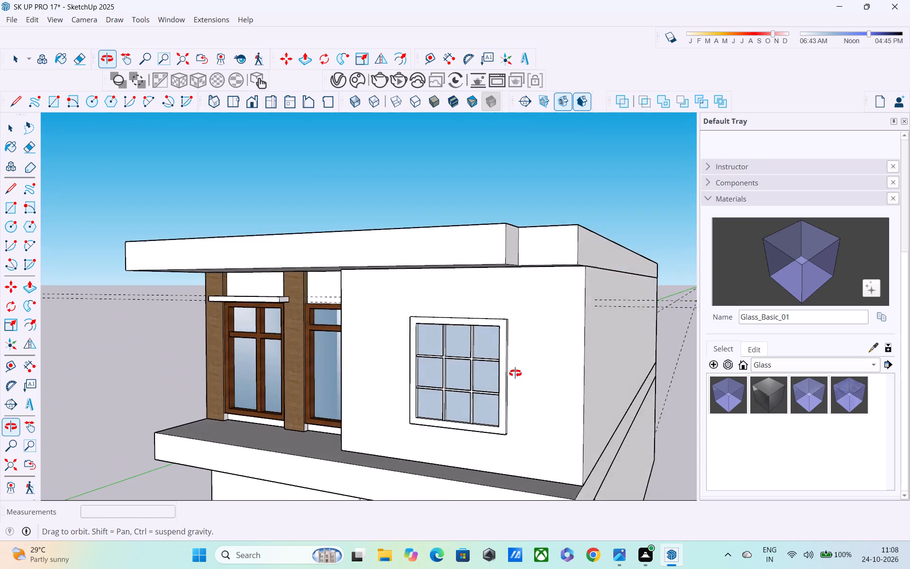
middle_click_drag(515, 373, 393, 245)
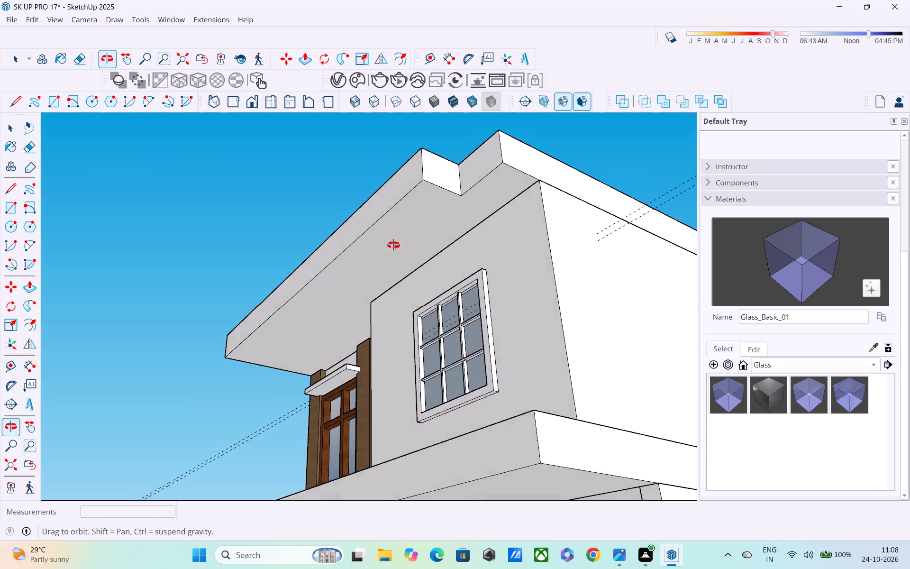
Inspect the upper front facade and the nine-pane window's frame bars from several angles and close up.
middle_click_drag(393, 245, 594, 359)
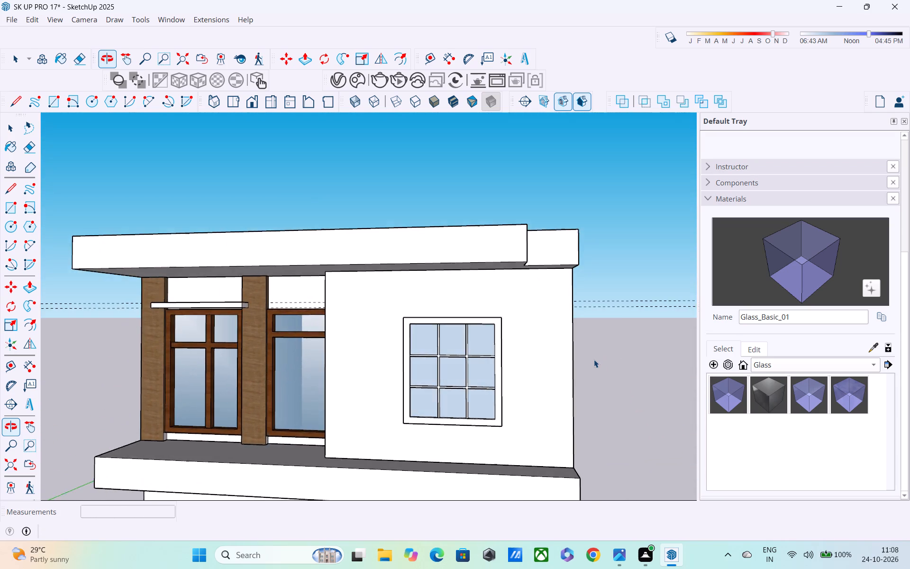
scroll(594, 359, "down", 6)
middle_click_drag(562, 366, 490, 369)
scroll(438, 366, "up", 10)
middle_click_drag(446, 370, 467, 370)
scroll(467, 370, "up", 8)
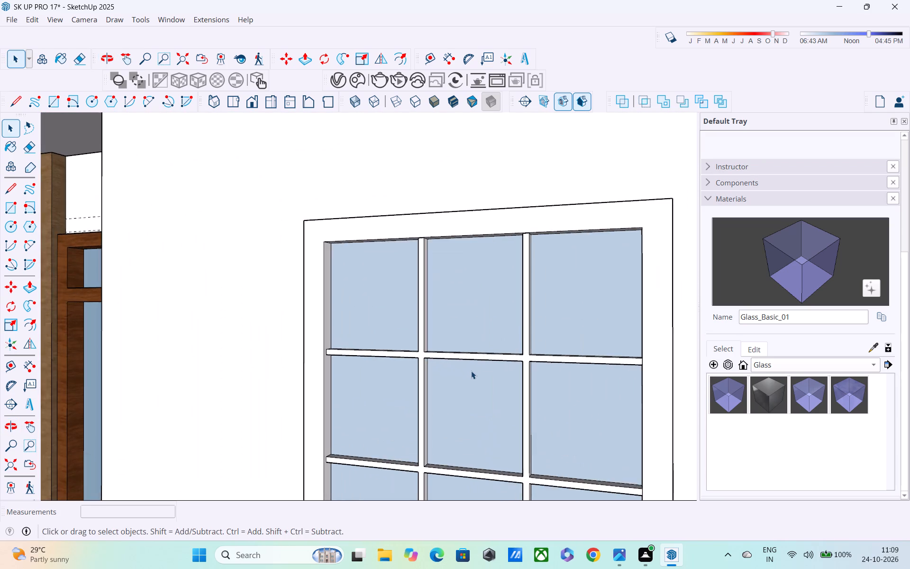
middle_click_drag(471, 371, 567, 406)
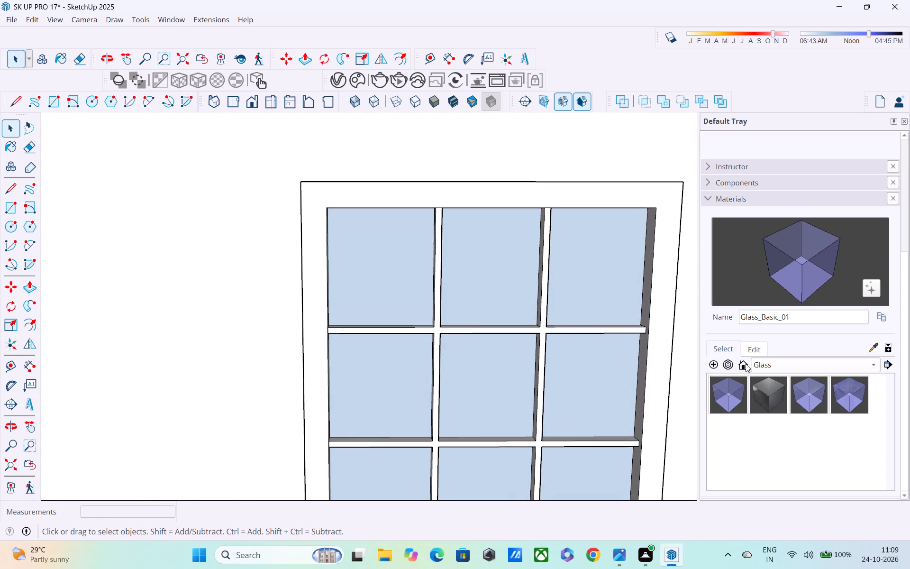
scroll(501, 352, "down", 3)
middle_click_drag(429, 351, 382, 422)
scroll(412, 354, "up", 9)
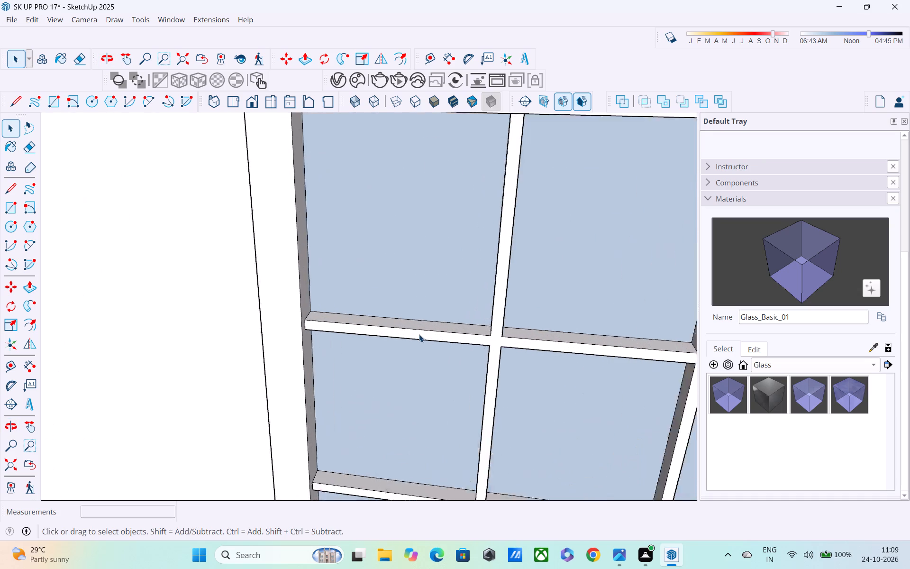
scroll(419, 334, "up", 3)
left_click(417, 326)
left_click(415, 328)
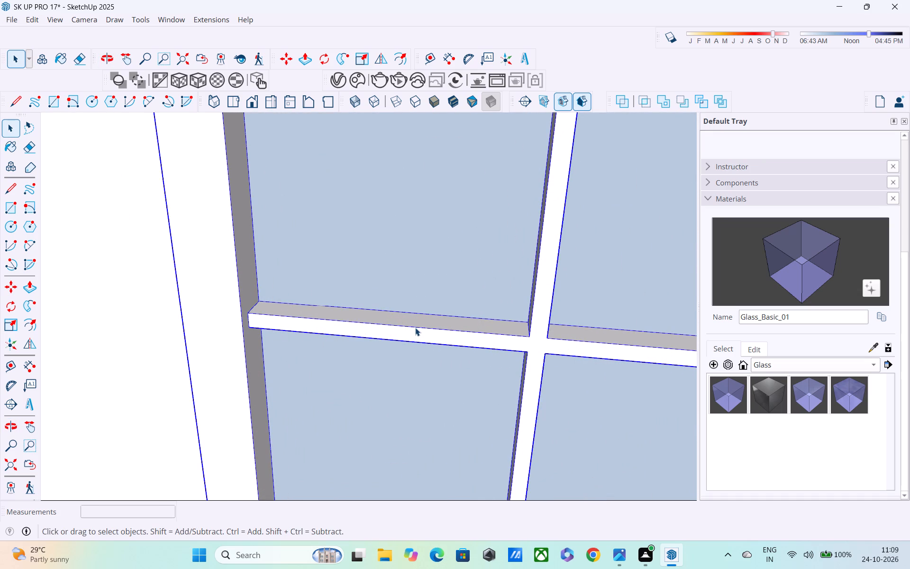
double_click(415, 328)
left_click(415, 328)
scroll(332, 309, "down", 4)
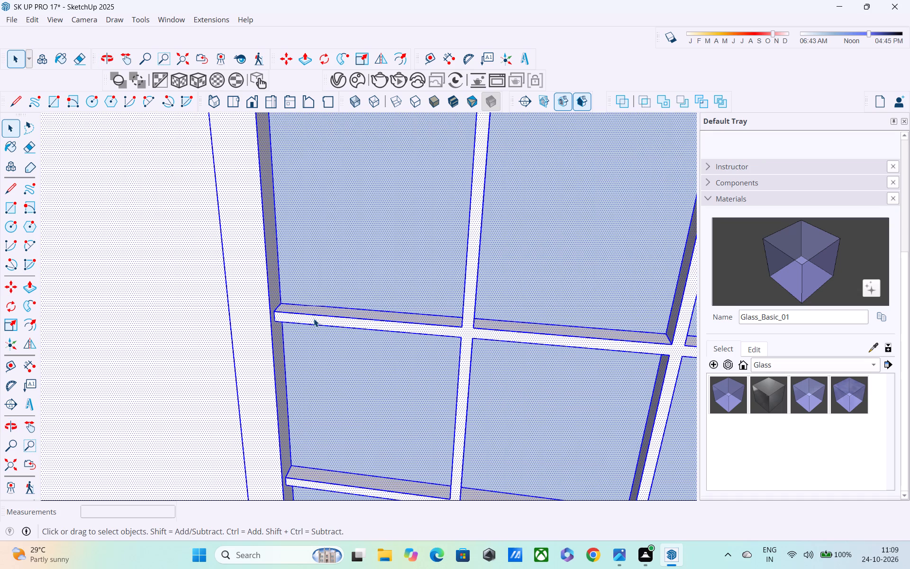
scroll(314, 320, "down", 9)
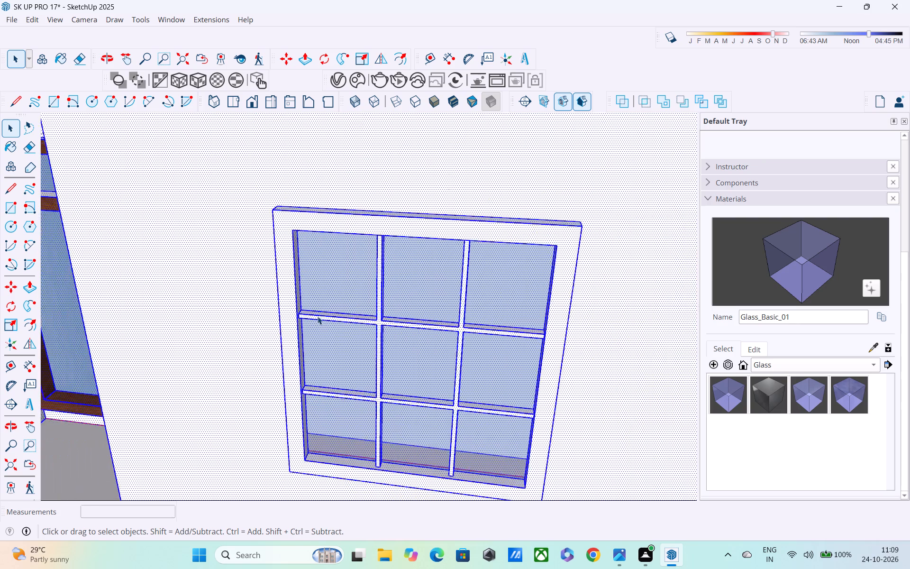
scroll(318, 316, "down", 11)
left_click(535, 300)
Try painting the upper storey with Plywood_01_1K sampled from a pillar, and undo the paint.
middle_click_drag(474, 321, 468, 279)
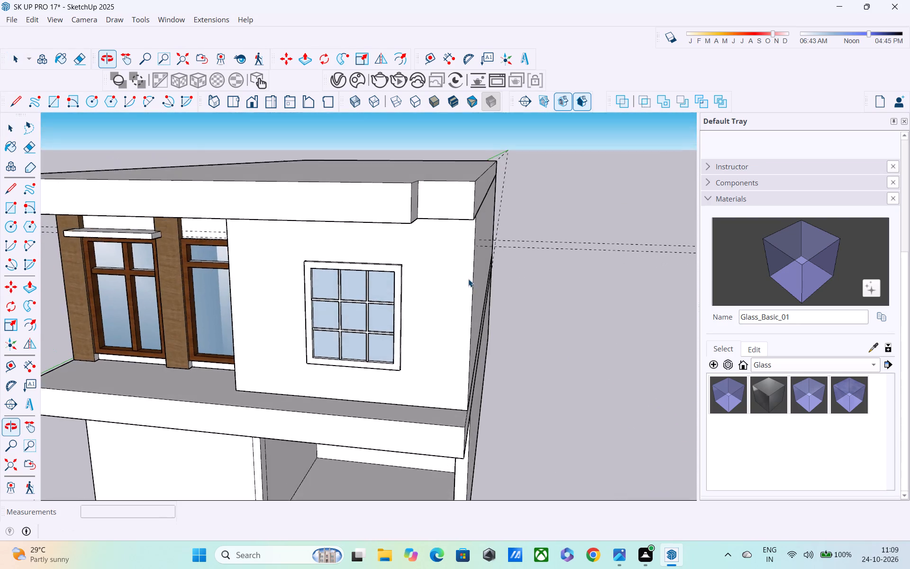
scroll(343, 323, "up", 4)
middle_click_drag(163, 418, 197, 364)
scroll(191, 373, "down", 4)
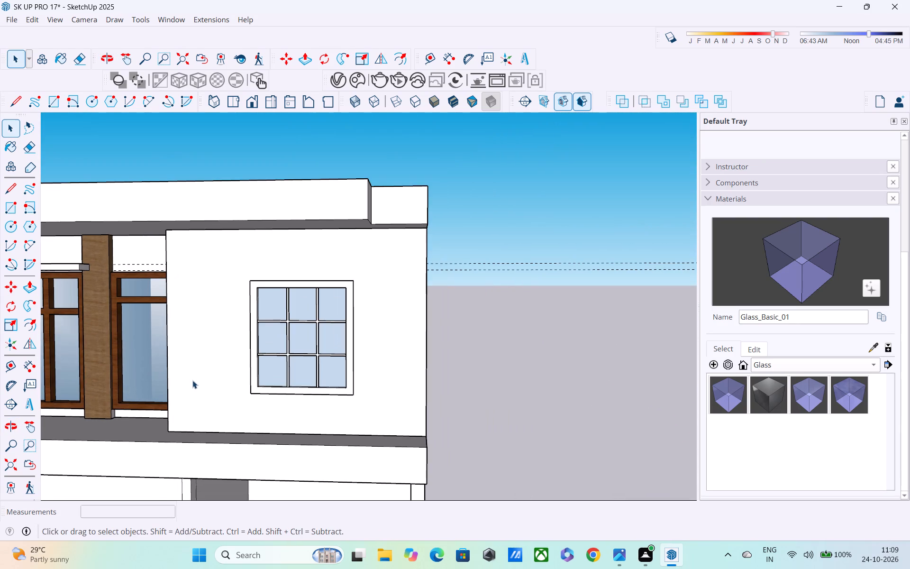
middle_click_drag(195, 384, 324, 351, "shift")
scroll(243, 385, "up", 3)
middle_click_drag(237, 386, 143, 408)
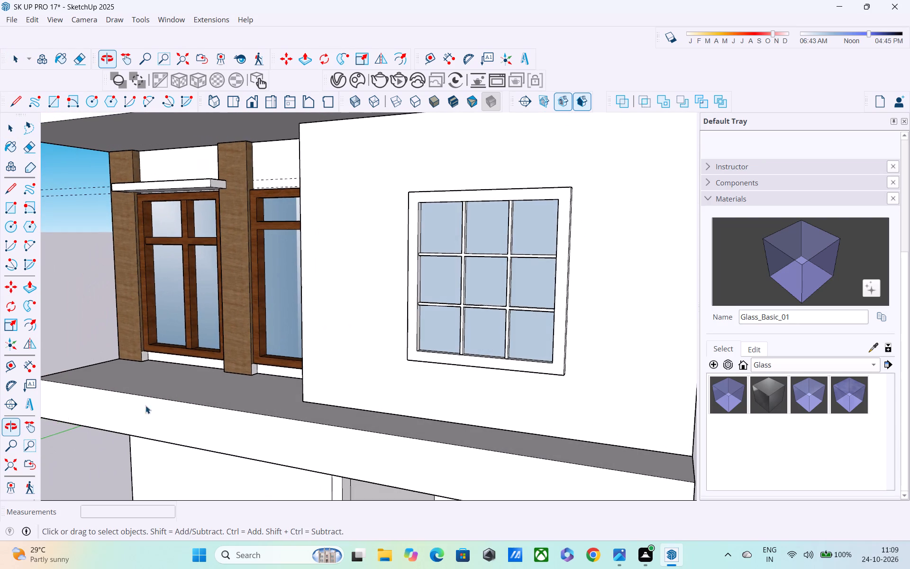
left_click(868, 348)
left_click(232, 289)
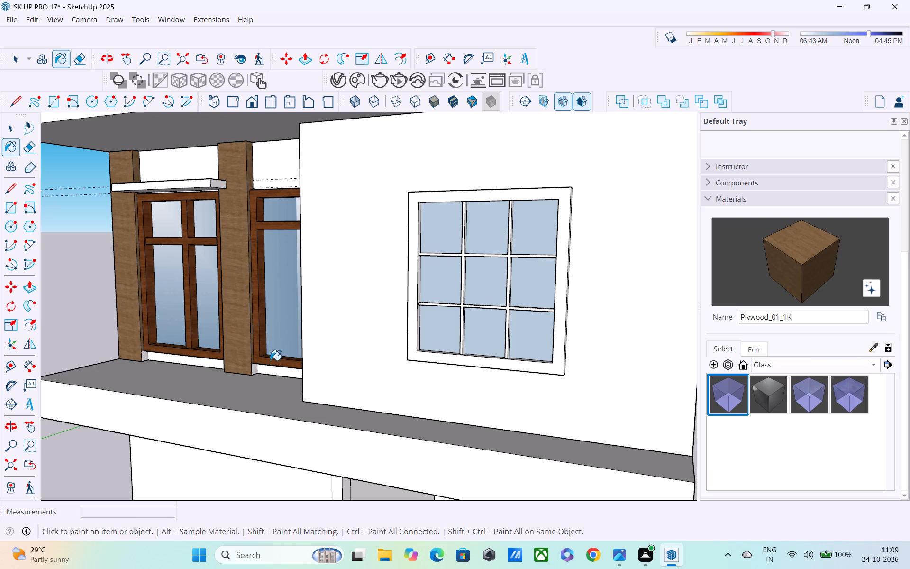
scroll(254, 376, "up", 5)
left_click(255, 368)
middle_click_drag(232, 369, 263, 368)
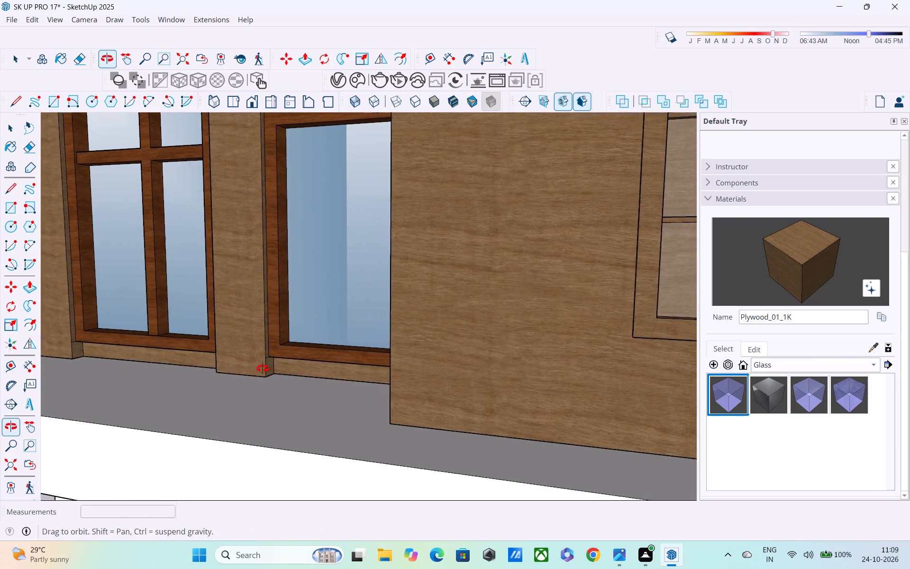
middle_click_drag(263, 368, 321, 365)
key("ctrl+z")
Inside the upper storey's group, paint both unpainted base sides of the middle pillar with Plywood_01_1K sampled from the pillar.
scroll(313, 367, "up", 3)
middle_click_drag(313, 367, 213, 363)
scroll(311, 367, "up", 1)
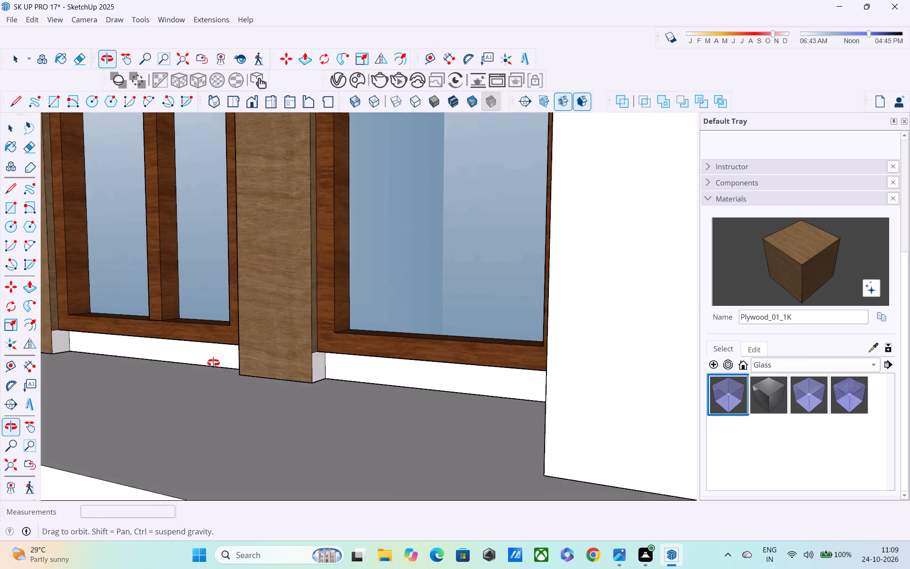
middle_click_drag(213, 363, 191, 362)
scroll(289, 368, "up", 3)
key("space")
double_click(343, 367)
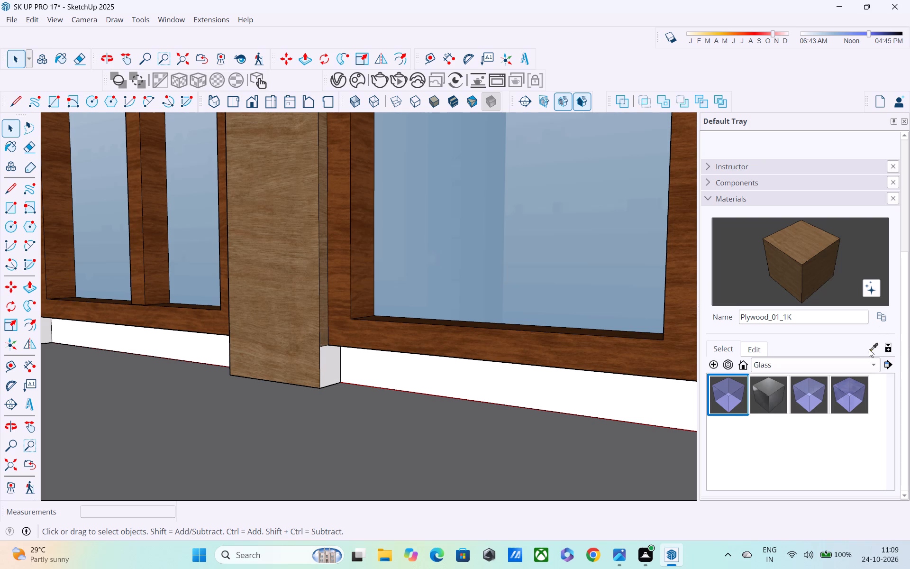
left_click(868, 349)
left_click(272, 346)
left_click(334, 365)
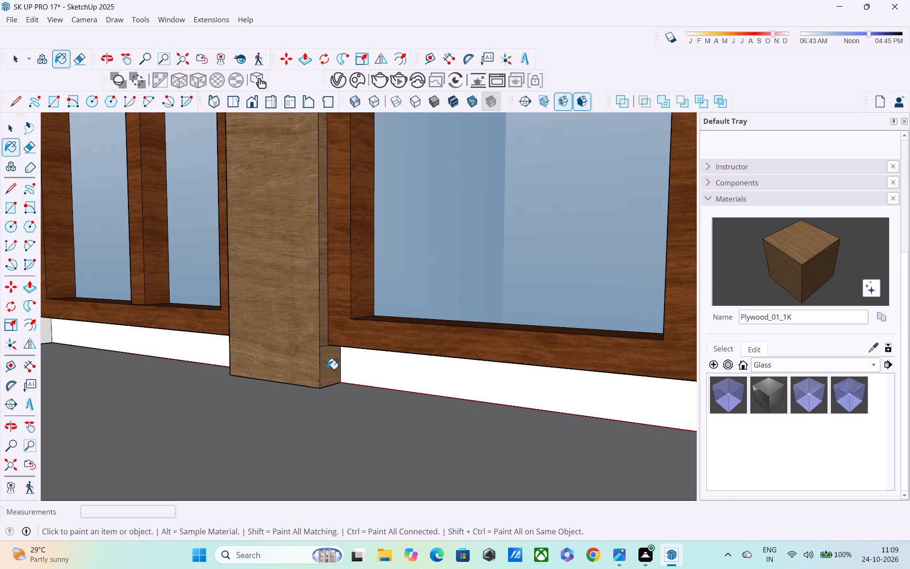
middle_click_drag(327, 370, 682, 377)
middle_click_drag(249, 439, 348, 355)
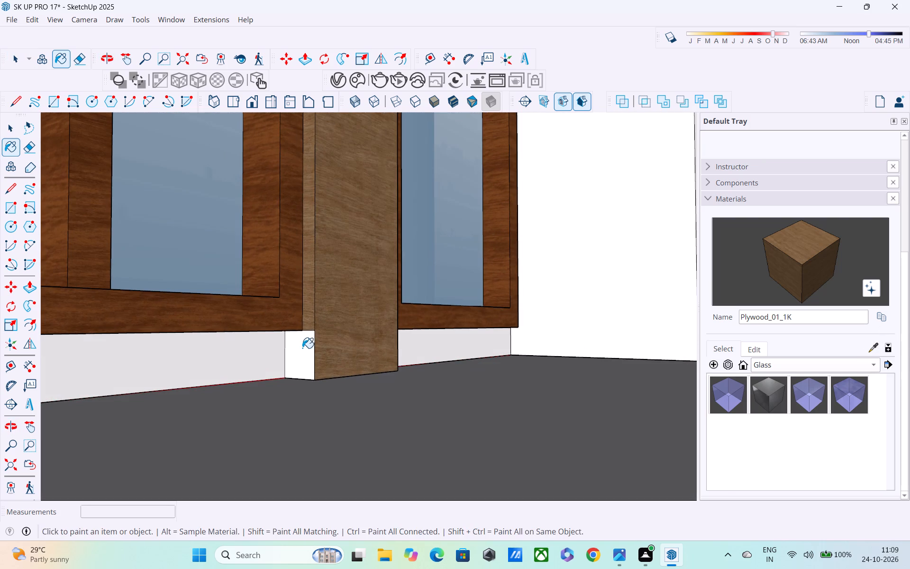
left_click(302, 348)
Paint the unpainted base side of the corner pillar, beside the two-column window, with Plywood_01_1K.
middle_click_drag(313, 359, 457, 341)
scroll(457, 341, "down", 1, "shift")
middle_click_drag(344, 338, 303, 344)
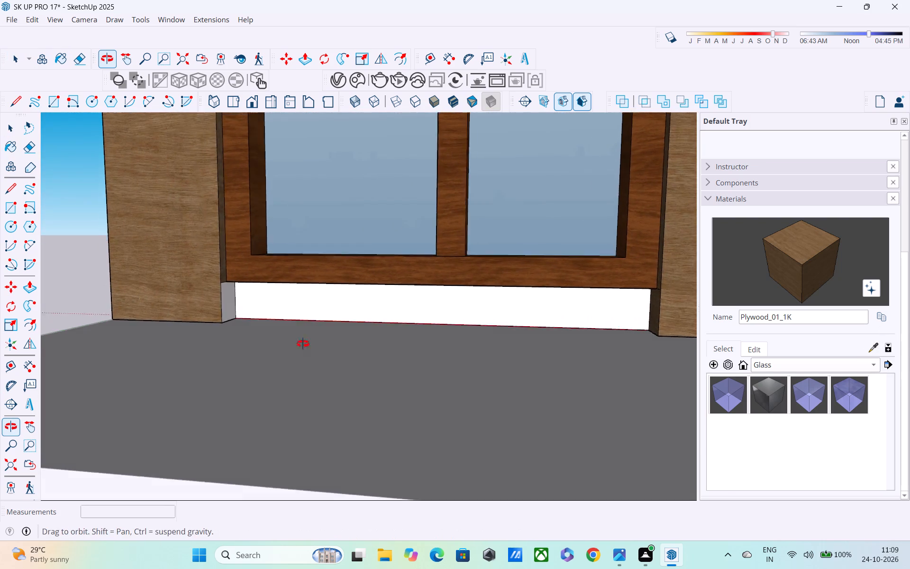
middle_click_drag(303, 344, 182, 331)
scroll(240, 311, "up", 3)
left_click(245, 299)
middle_click_drag(246, 308, 448, 499)
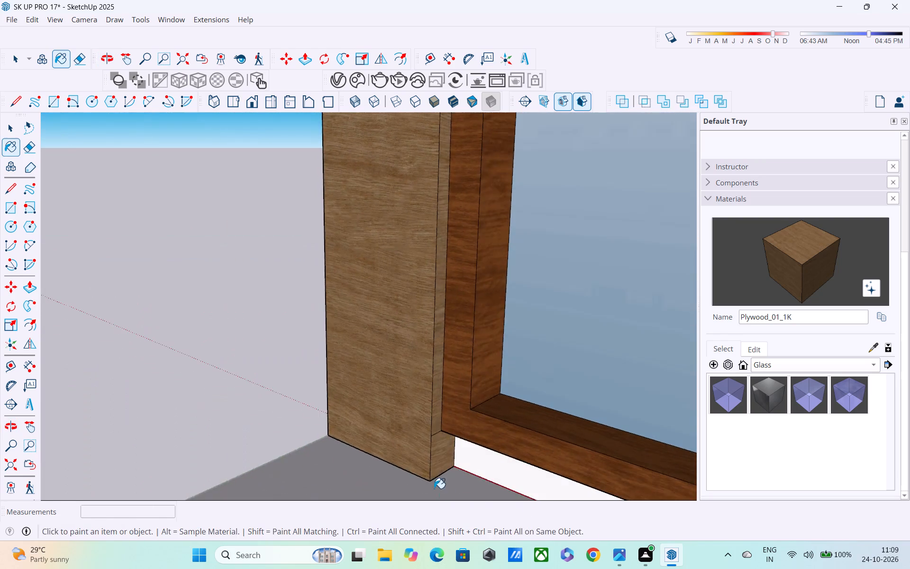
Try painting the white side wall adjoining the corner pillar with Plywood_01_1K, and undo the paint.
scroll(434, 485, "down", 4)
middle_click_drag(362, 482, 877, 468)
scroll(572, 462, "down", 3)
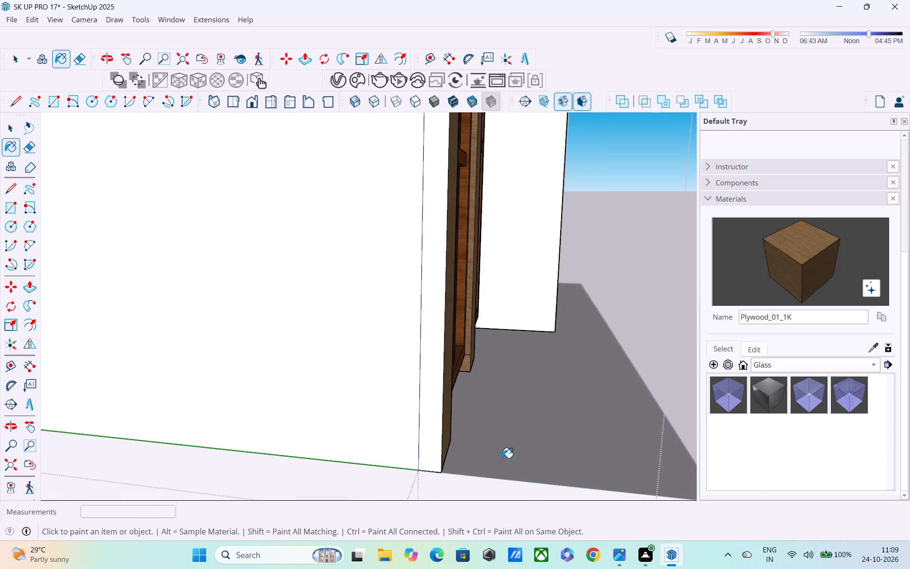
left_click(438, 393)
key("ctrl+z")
Inspect the upper storey's front and side walls with the finished pillars from several angles.
scroll(443, 413, "down", 1)
middle_click_drag(443, 415, 315, 435)
scroll(334, 431, "down", 7)
middle_click_drag(353, 439, 289, 417)
scroll(296, 411, "down", 4)
middle_click_drag(314, 416, 307, 331)
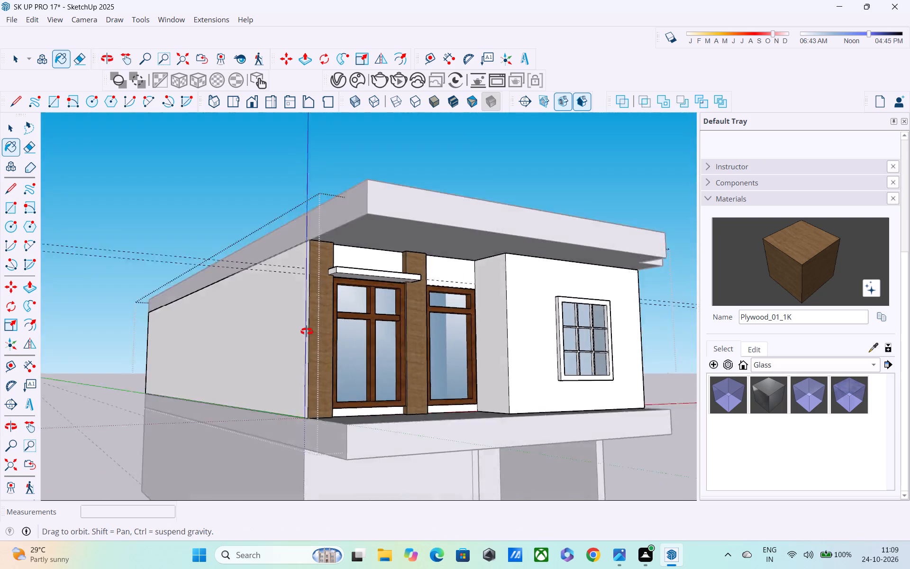
middle_click_drag(307, 331, 196, 368)
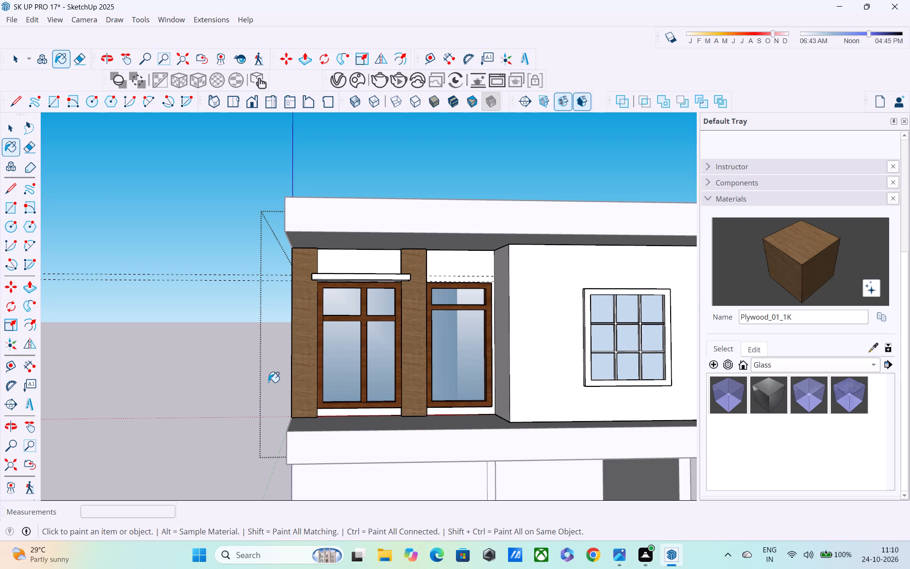
scroll(272, 379, "down", 4)
middle_click_drag(268, 397, 43, 401, "shift")
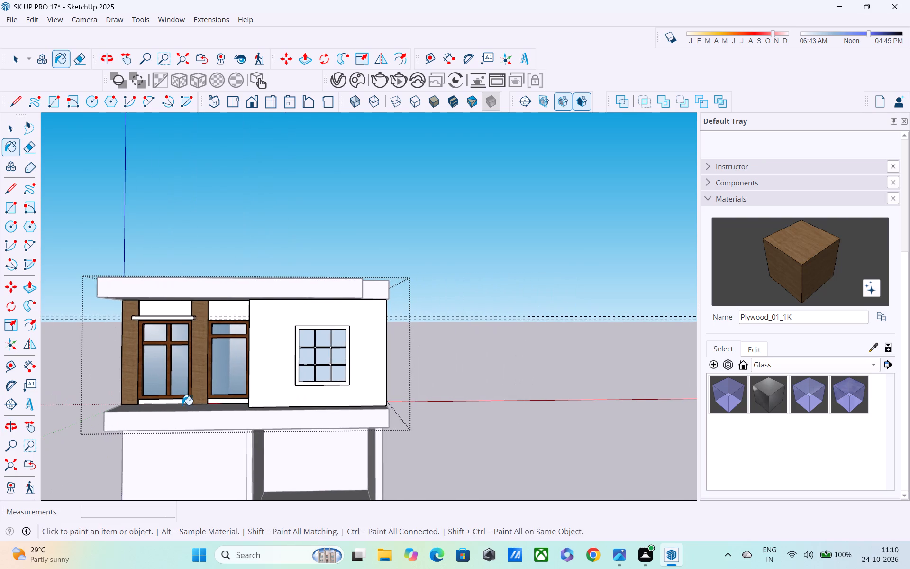
middle_click_drag(322, 417, 194, 448)
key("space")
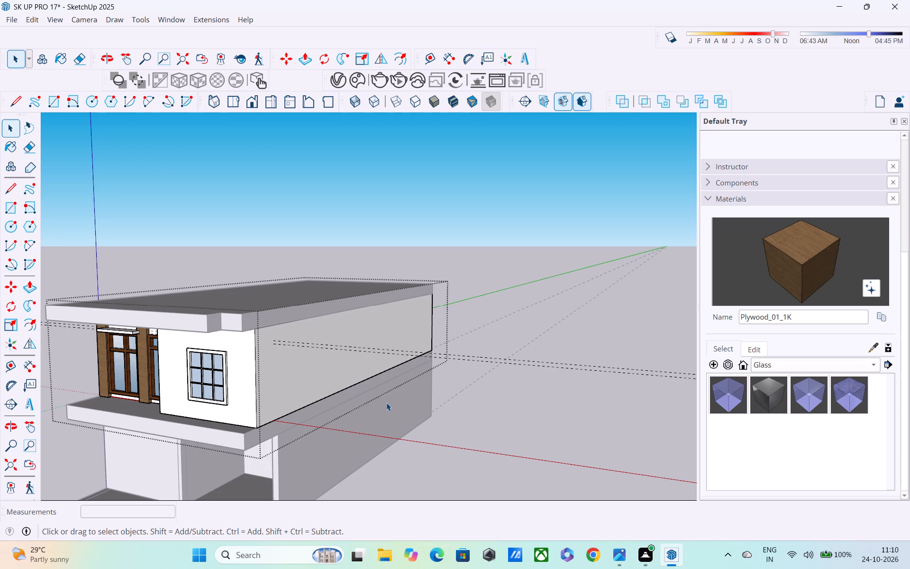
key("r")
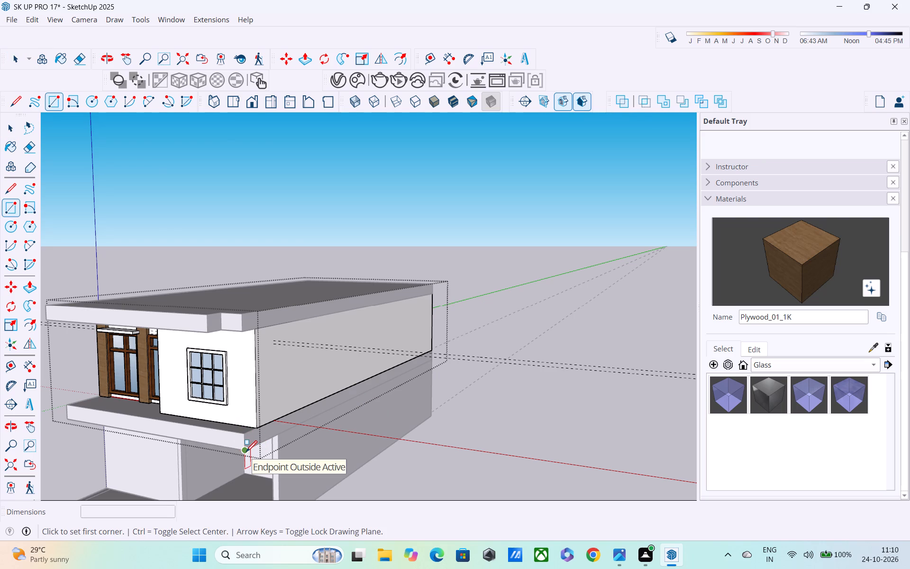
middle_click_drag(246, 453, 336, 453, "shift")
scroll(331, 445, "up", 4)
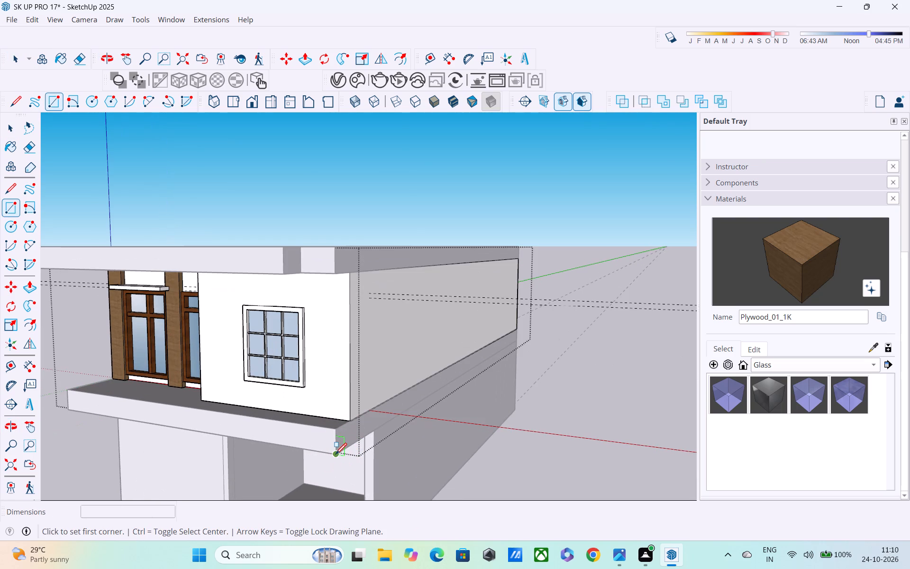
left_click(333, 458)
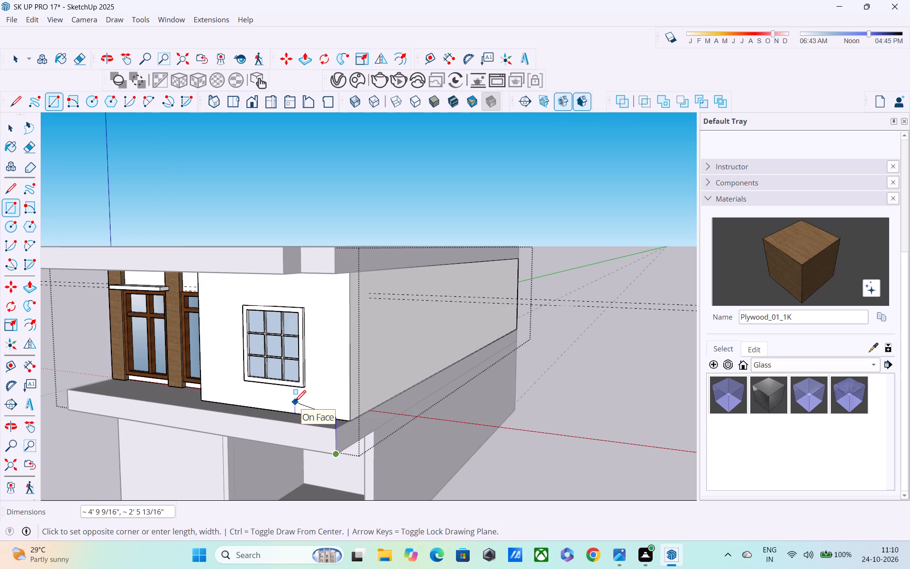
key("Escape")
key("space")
Outside the groups, draw a vertical 2' 6" by 13' 4" rectangle from the floor slab's front corner up to the roof slab's notched corner.
left_click(571, 367)
middle_click_drag(234, 476, 312, 438)
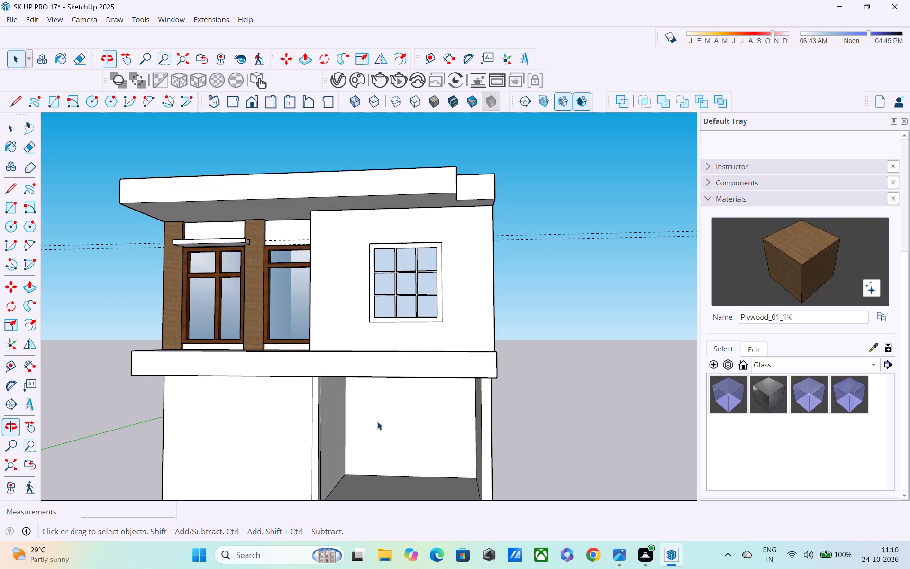
key("r")
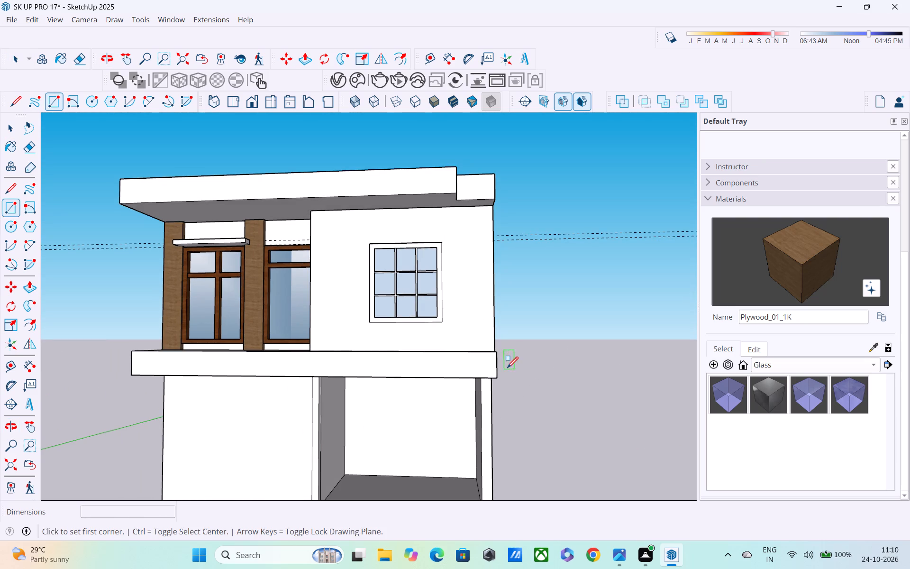
key("space")
double_click(481, 374)
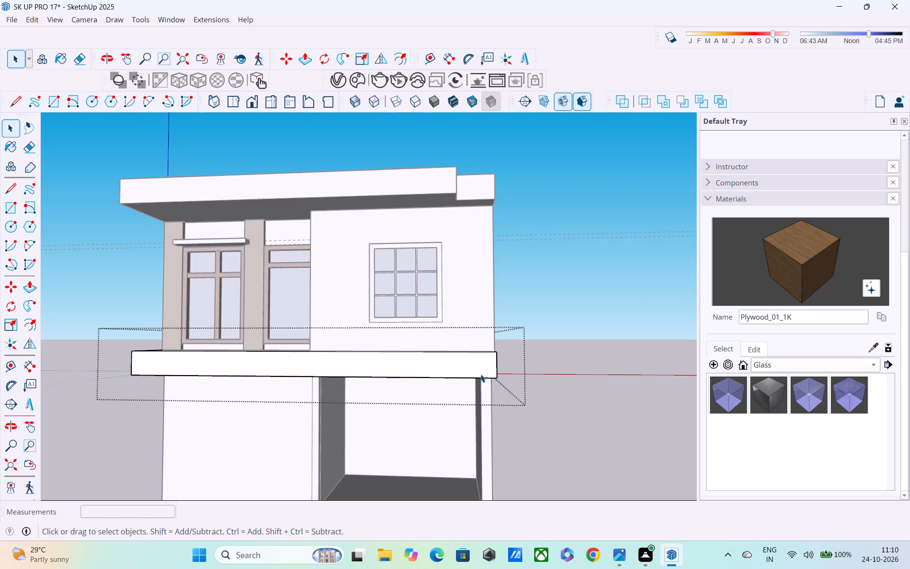
left_click(564, 266)
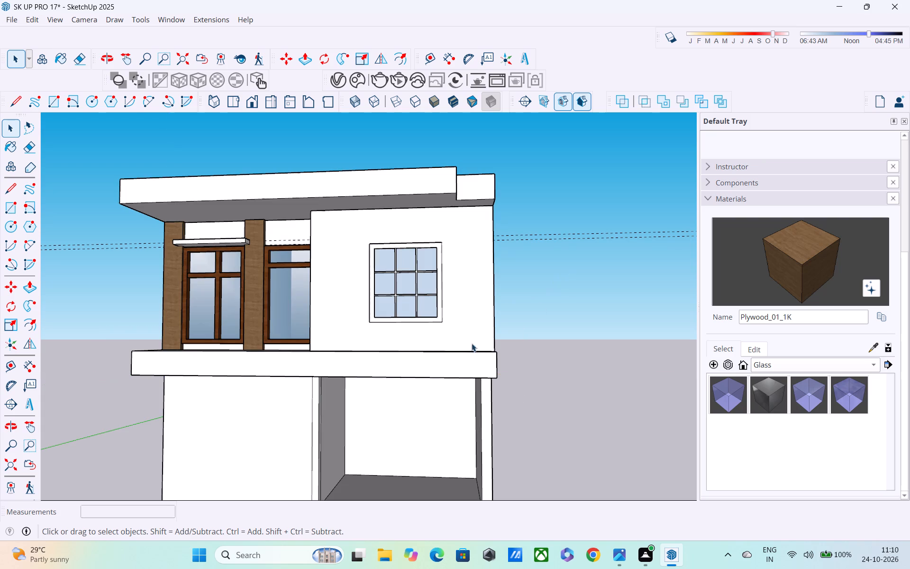
key("r")
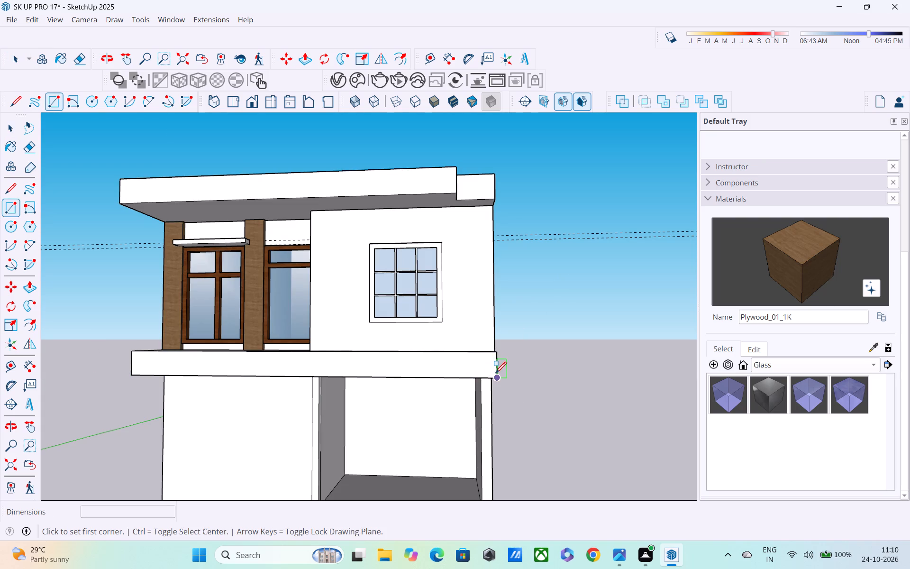
left_click(496, 375)
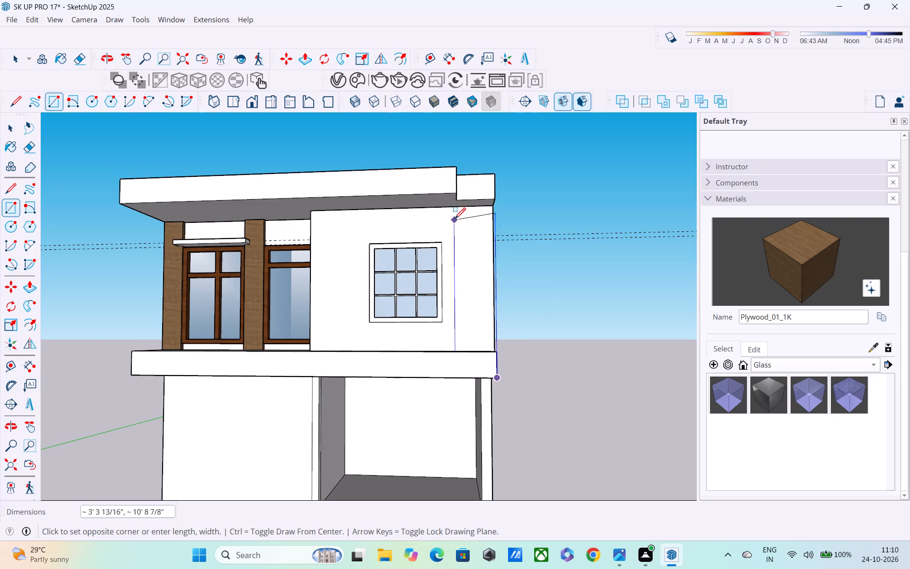
middle_click_drag(454, 199, 167, 318)
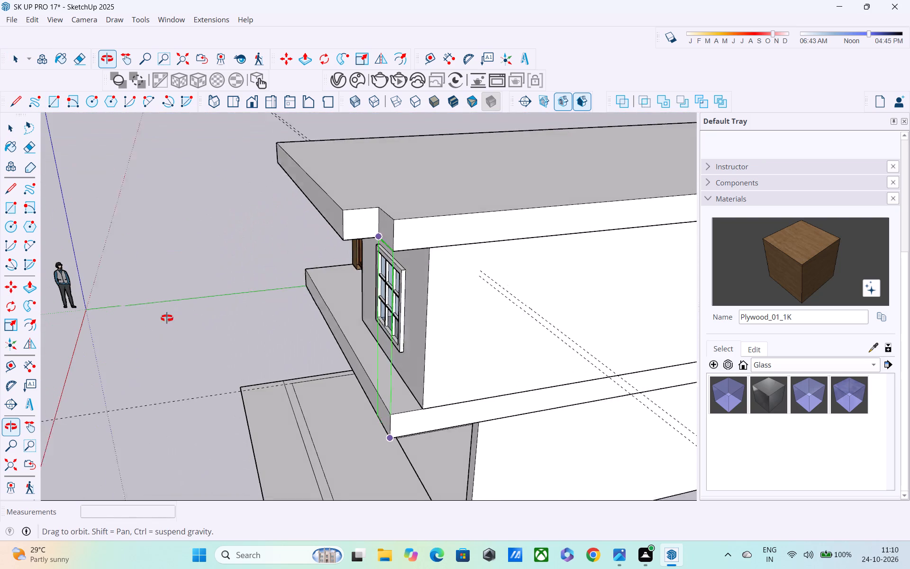
middle_click_drag(167, 318, 164, 318)
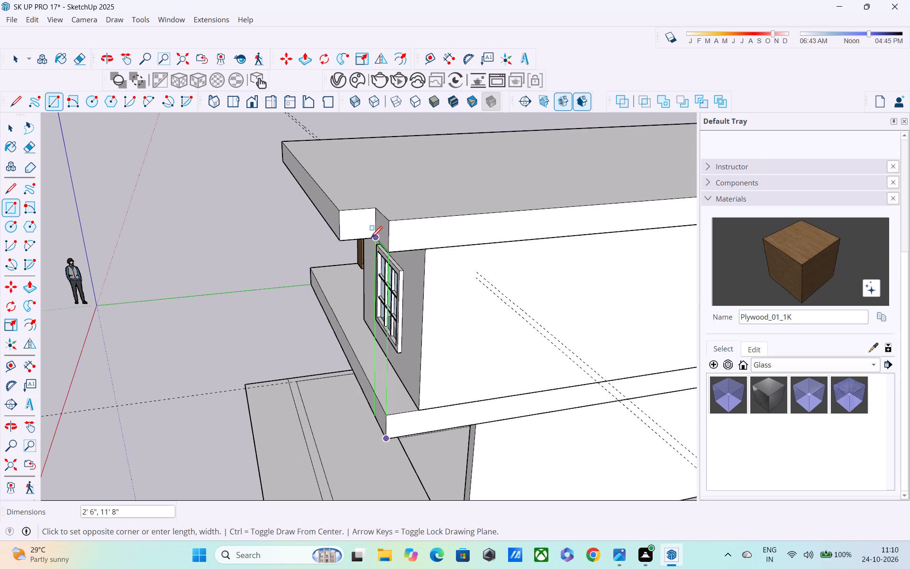
left_click(378, 213)
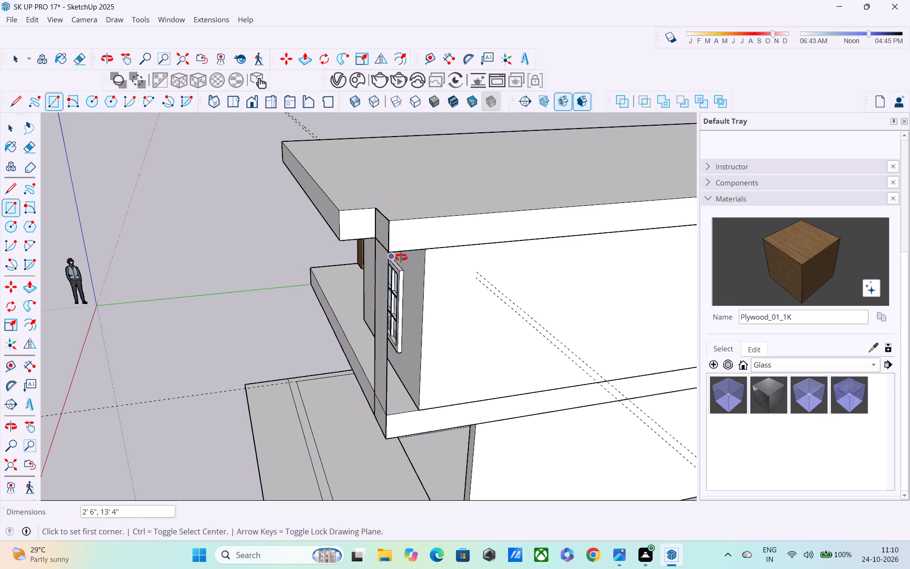
Push/Pull the tall rectangle at the upper storey's front corner 3" outward from the facade.
middle_click_drag(400, 257, 557, 157)
middle_click_drag(499, 330, 538, 331)
key("space")
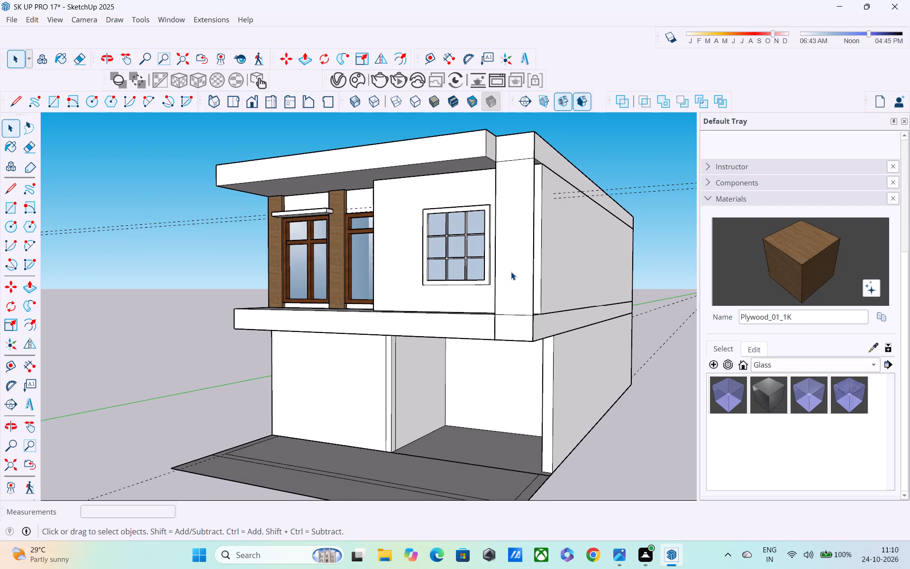
double_click(511, 272)
key("p")
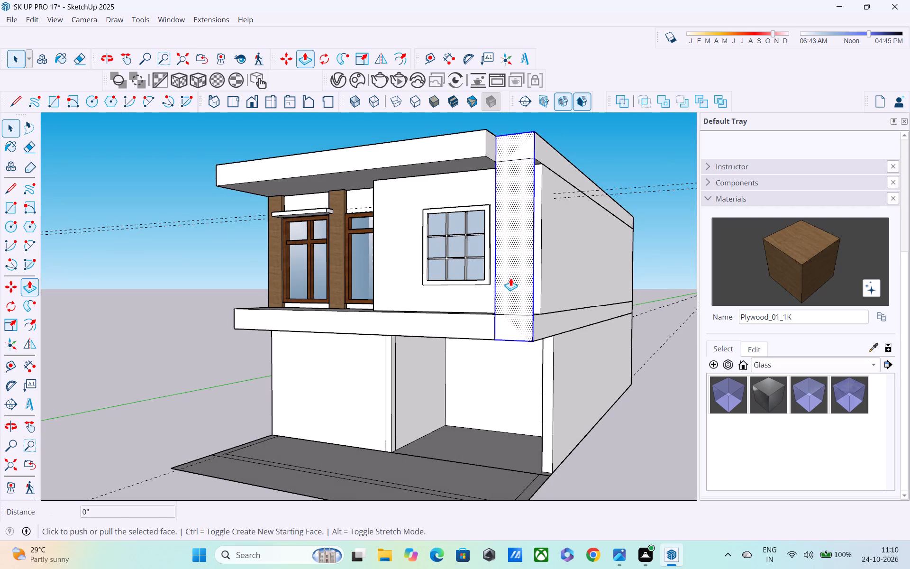
left_click(514, 268)
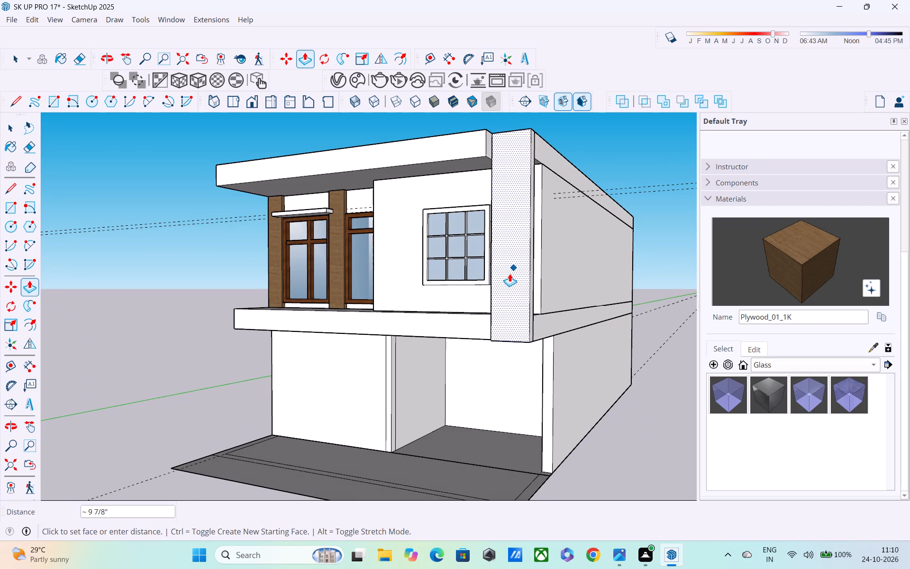
type("3\"")
key("Return")
Push/Pull the thin outer side face of the new corner panel 3" outward beyond the side wall.
middle_click_drag(519, 269, 456, 285)
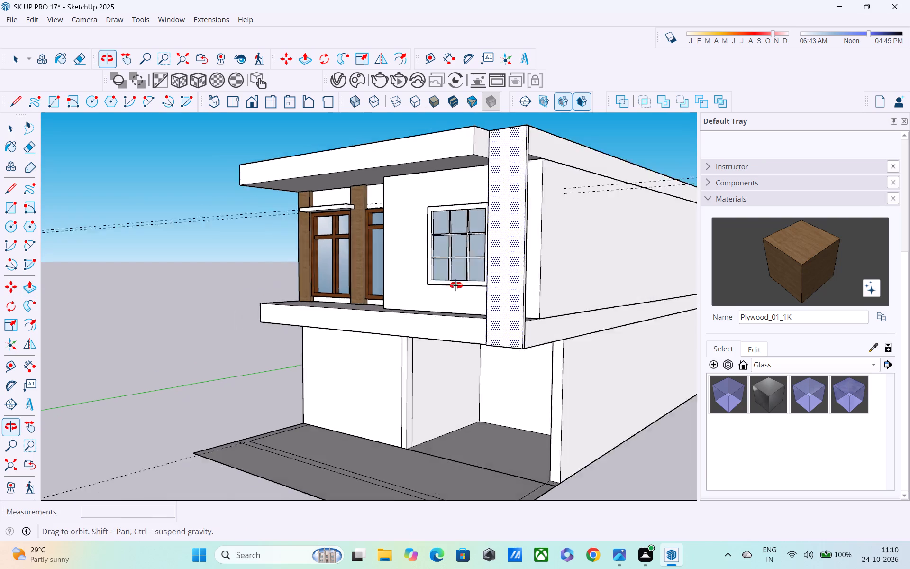
middle_click_drag(456, 285, 302, 334)
scroll(322, 323, "down", 2)
middle_click_drag(366, 330, 300, 312)
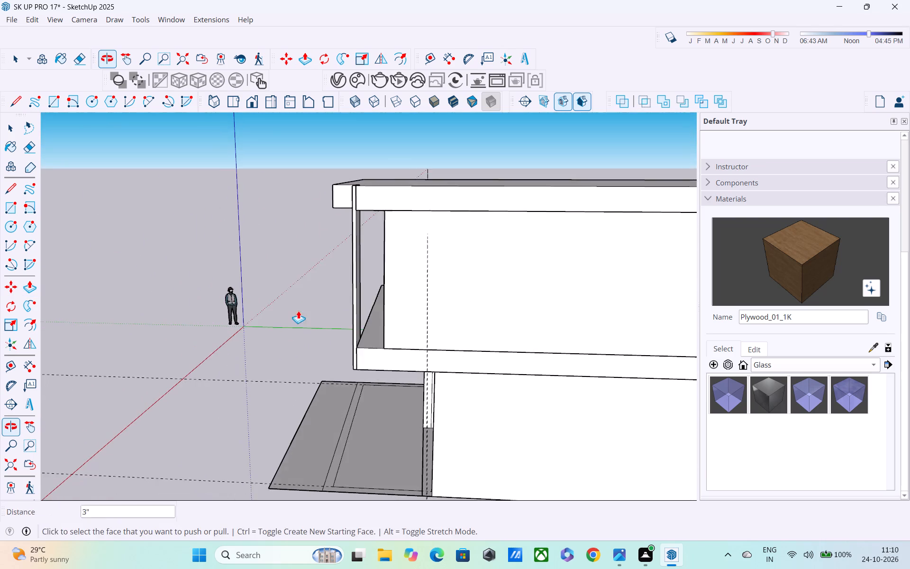
middle_click_drag(328, 311, 534, 318)
middle_click_drag(521, 303, 500, 294)
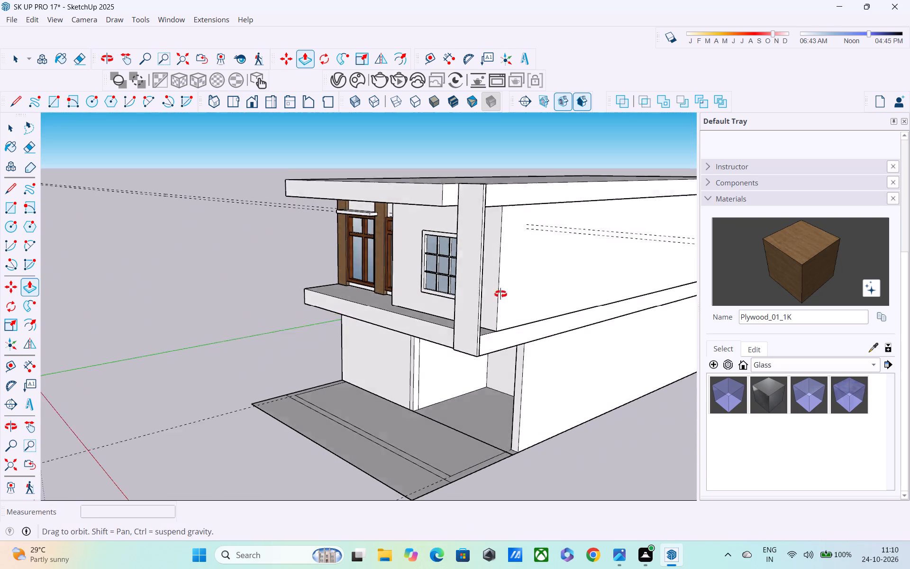
middle_click_drag(500, 294, 419, 291)
scroll(427, 334, "up", 4)
middle_click_drag(432, 341, 298, 342)
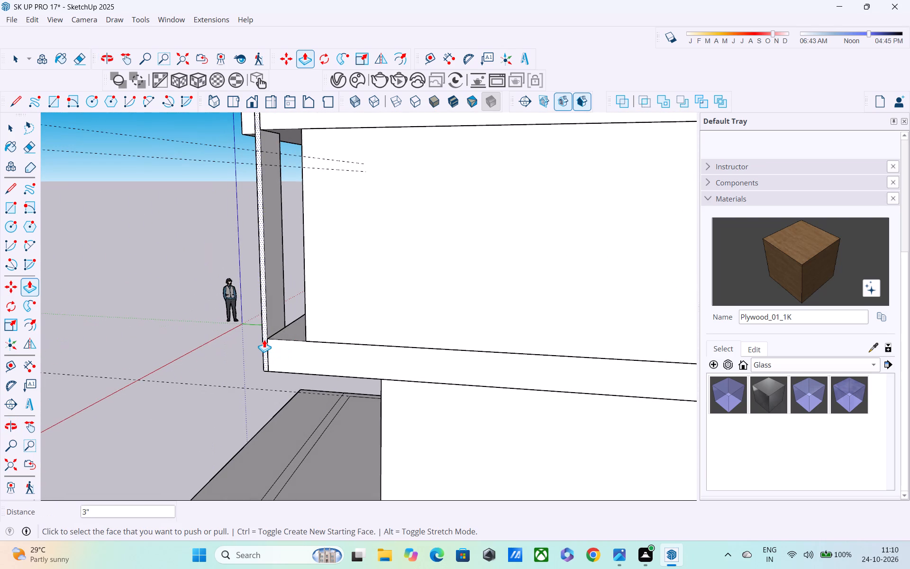
left_click(261, 297)
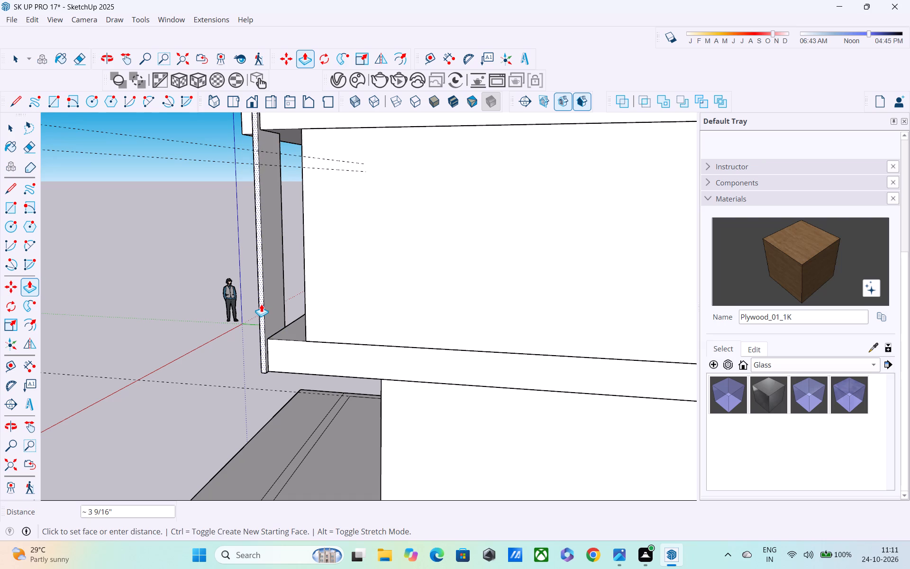
type("3\"")
key("Return")
Draw a 13' 4" vertical line on the corner panel's back face, from the floor slab's lower corner up to the roof slab's top corner.
scroll(270, 293, "up", 2)
middle_click_drag(266, 292, 91, 327)
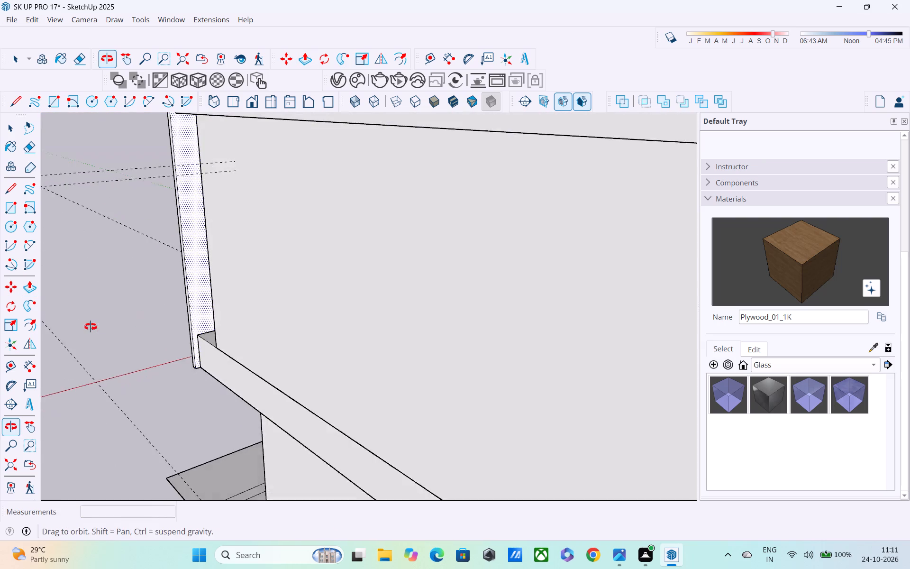
middle_click_drag(91, 327, 89, 327)
scroll(154, 299, "down", 1)
key("l")
scroll(193, 355, "up", 2)
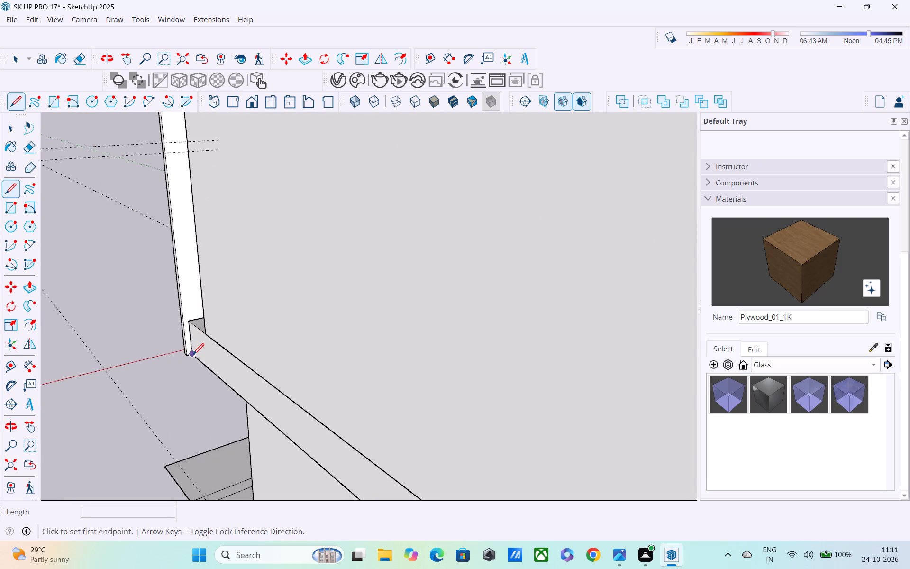
left_click(193, 356)
middle_click_drag(186, 266, 207, 408, "shift")
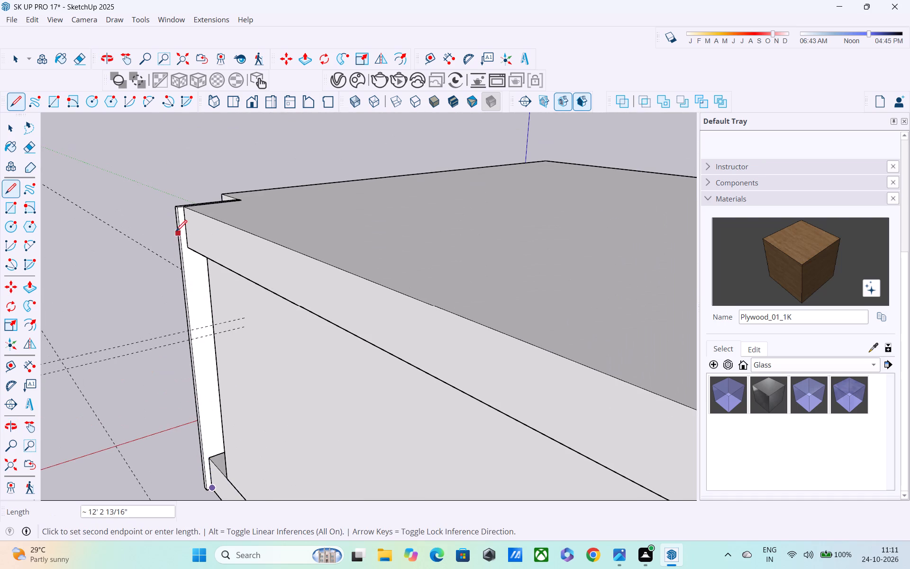
left_click(184, 211)
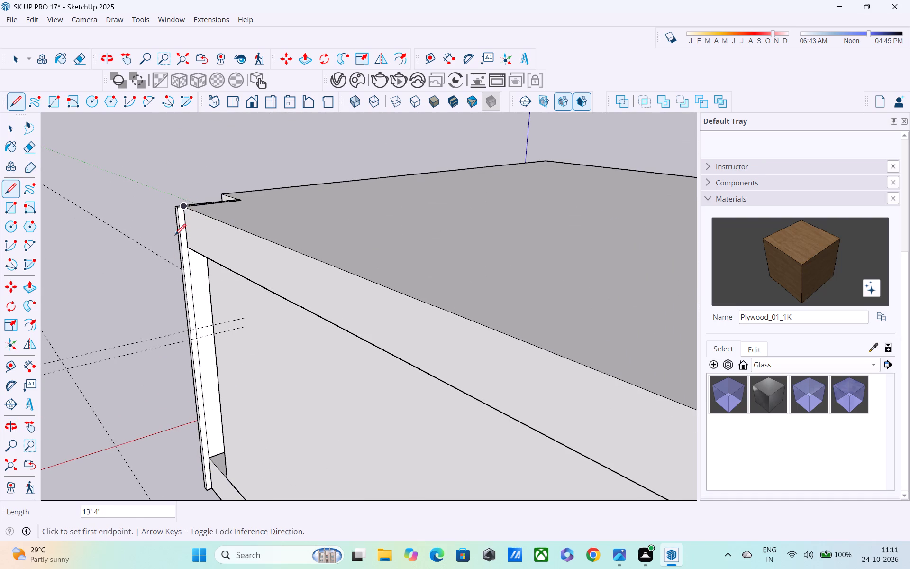
Push/Pull the narrow strip behind the corner panel 2.5' back along the side wall.
key("p")
left_click(187, 264)
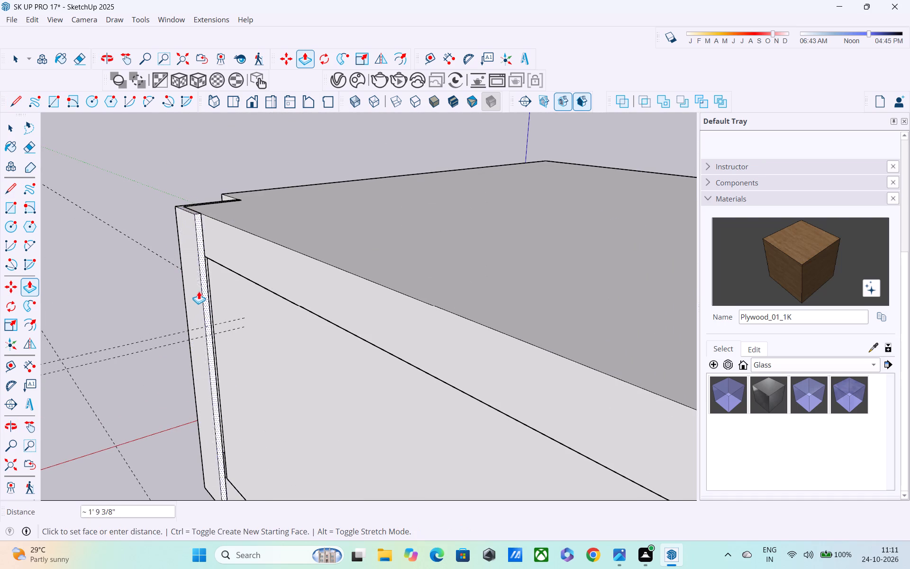
middle_click_drag(206, 296, 373, 222)
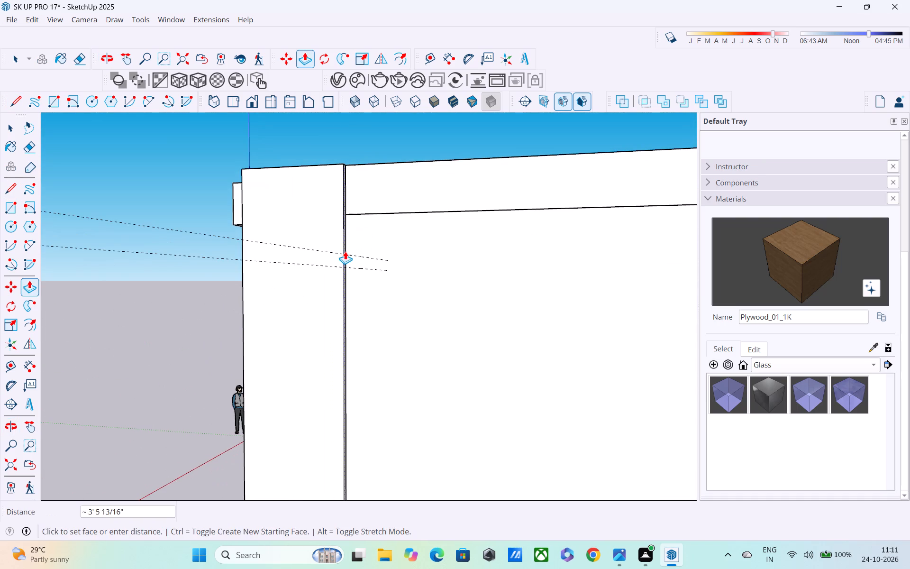
type("2.5'")
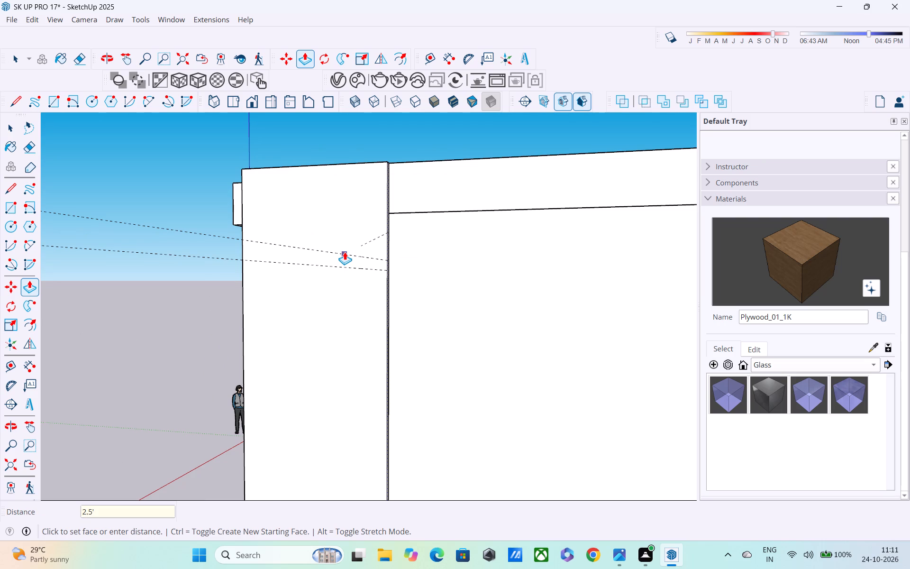
key("Return")
key("backslash")
Inspect the wrapped corner panel and its junctions with the roof slab, floor slab and side wall from several angles.
scroll(330, 251, "up", 1)
scroll(328, 231, "down", 2)
middle_click_drag(337, 244, 659, 211)
scroll(355, 367, "down", 1)
middle_click_drag(355, 367, 302, 388)
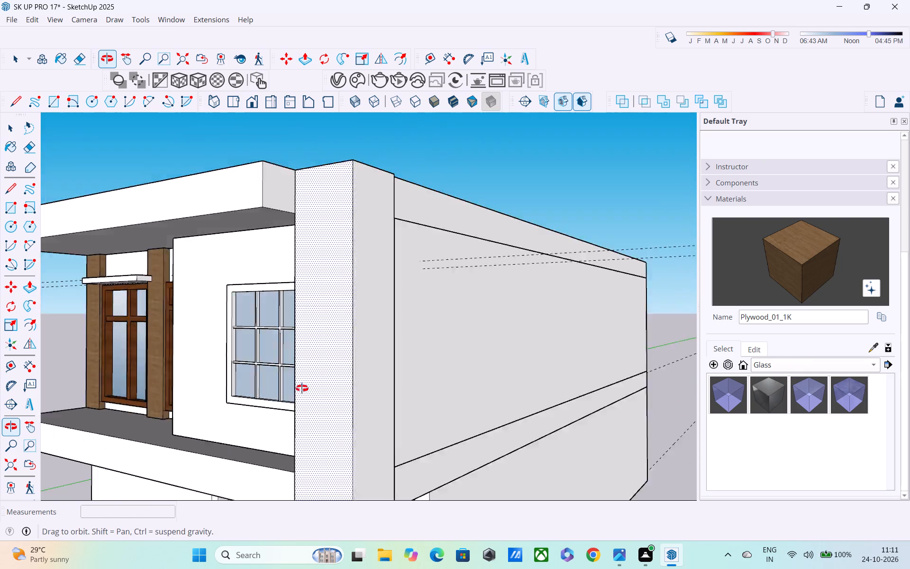
middle_click_drag(302, 388, 122, 403)
scroll(320, 362, "down", 5)
middle_click_drag(334, 358, 310, 331)
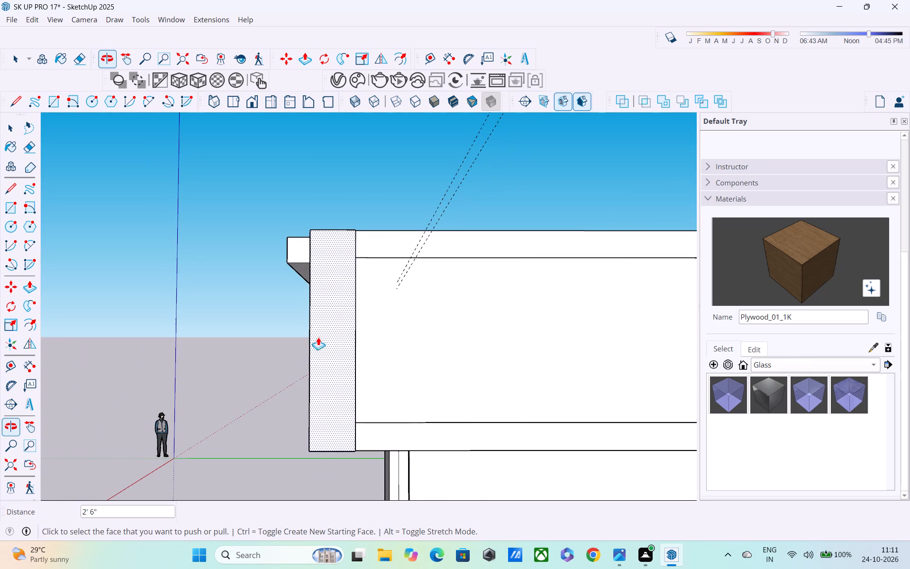
scroll(378, 344, "down", 2)
middle_click_drag(393, 350, 618, 359)
middle_click_drag(374, 355, 385, 355)
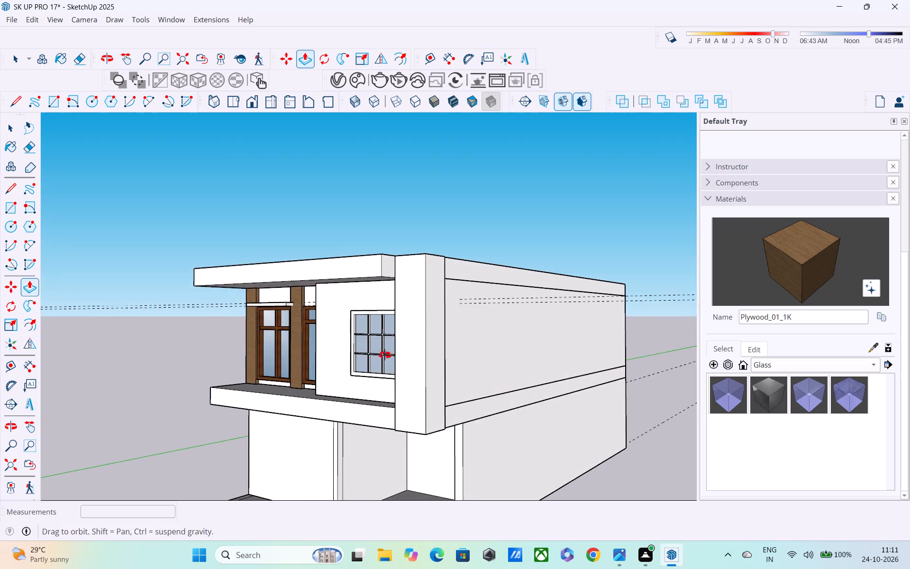
middle_click_drag(385, 355, 509, 353)
scroll(455, 358, "up", 2)
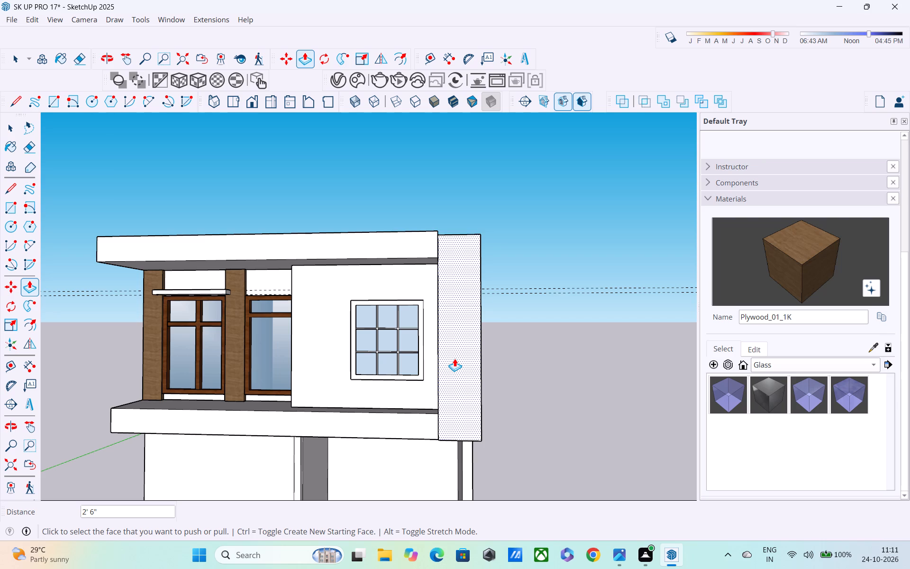
scroll(469, 353, "down", 3)
middle_click_drag(468, 352, 404, 412)
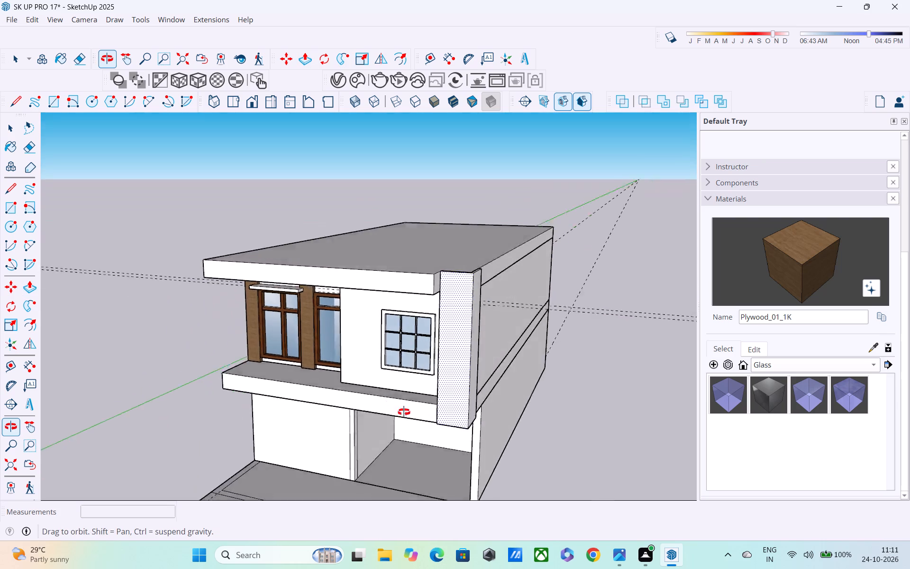
middle_click_drag(404, 412, 509, 413)
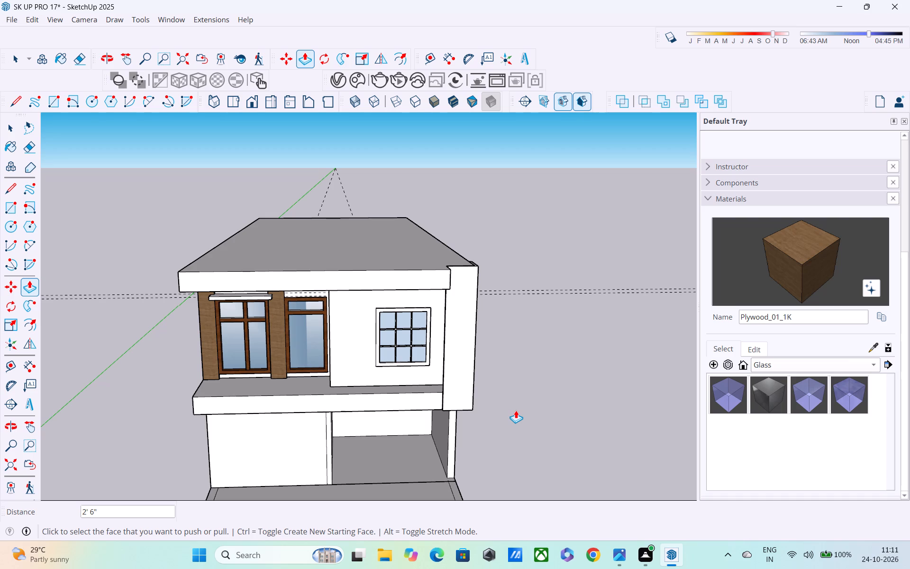
middle_click_drag(468, 399, 411, 360)
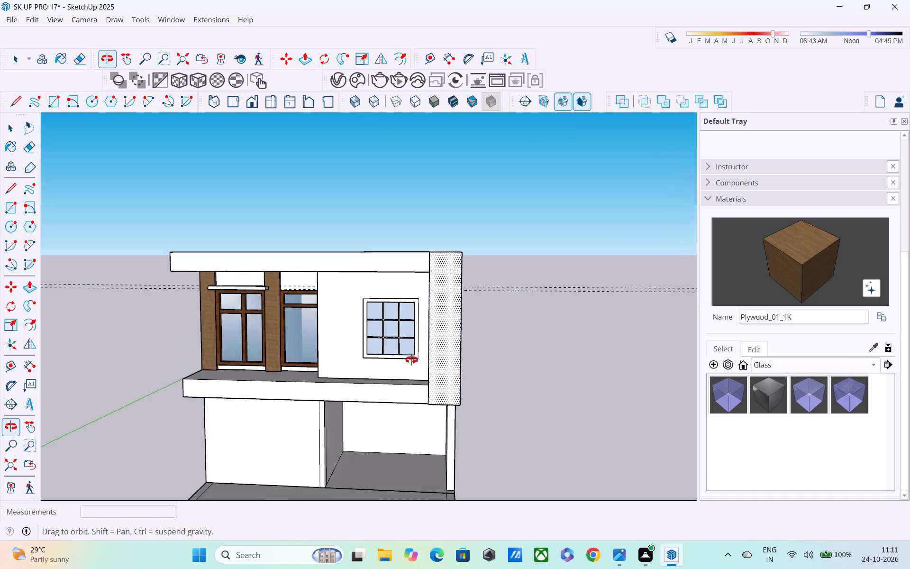
middle_click_drag(411, 360, 320, 361)
scroll(395, 368, "up", 4)
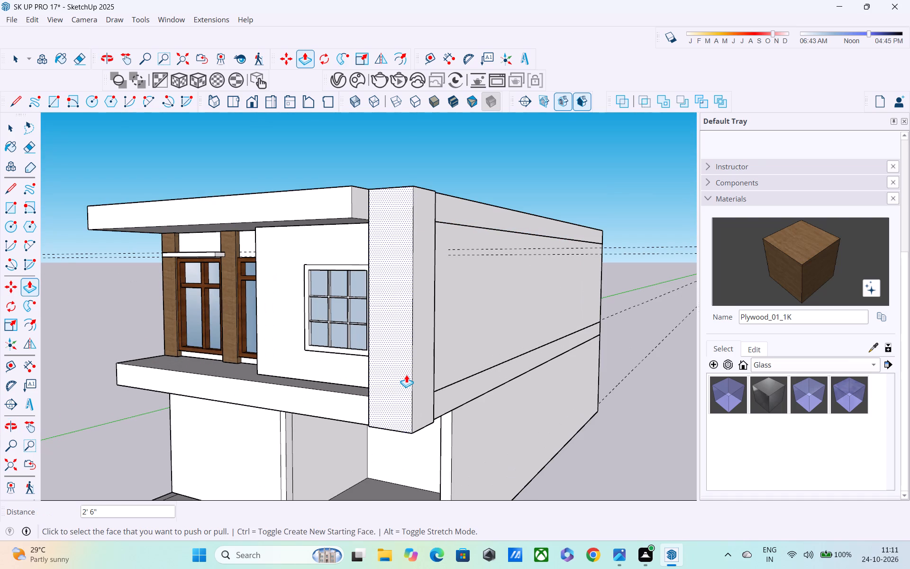
scroll(406, 375, "up", 1)
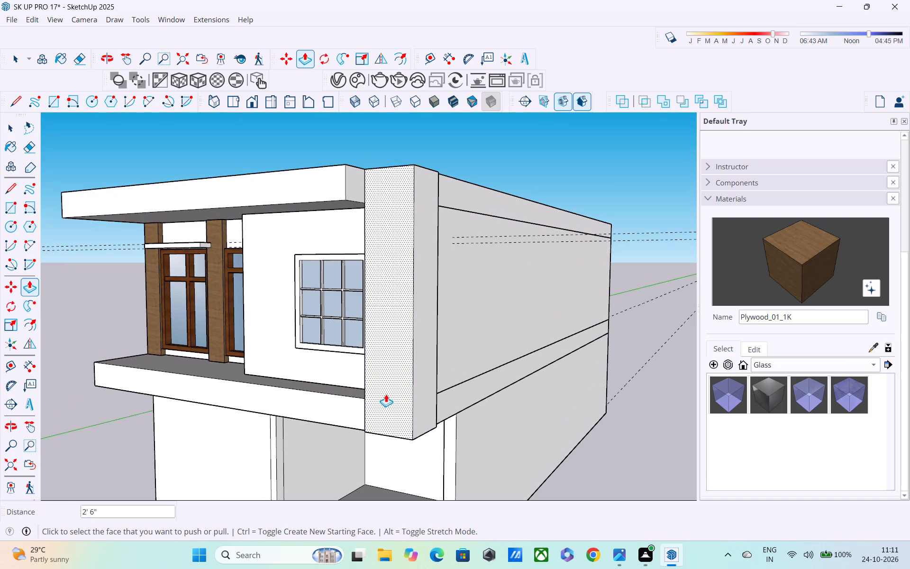
middle_click_drag(376, 399, 383, 221)
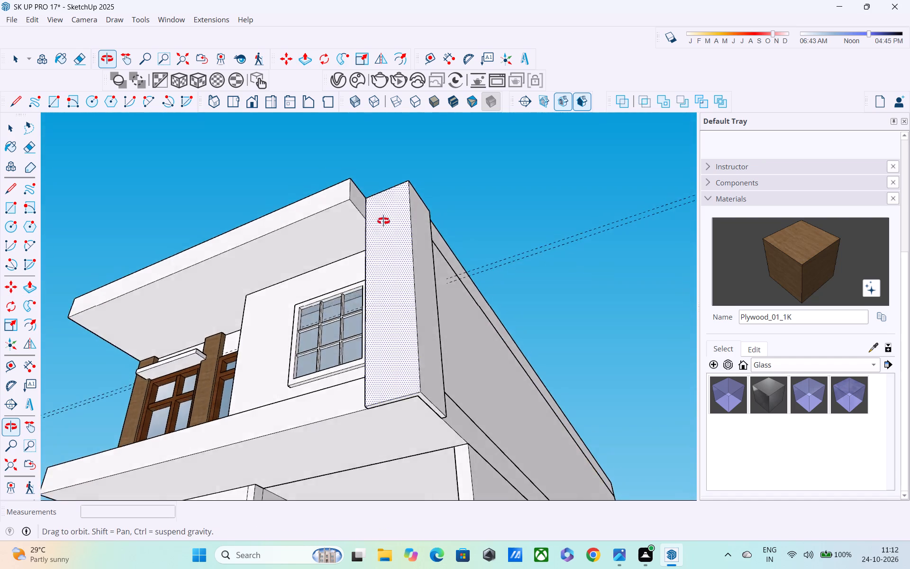
middle_click_drag(383, 221, 359, 429)
middle_click_drag(357, 425, 343, 366, "shift")
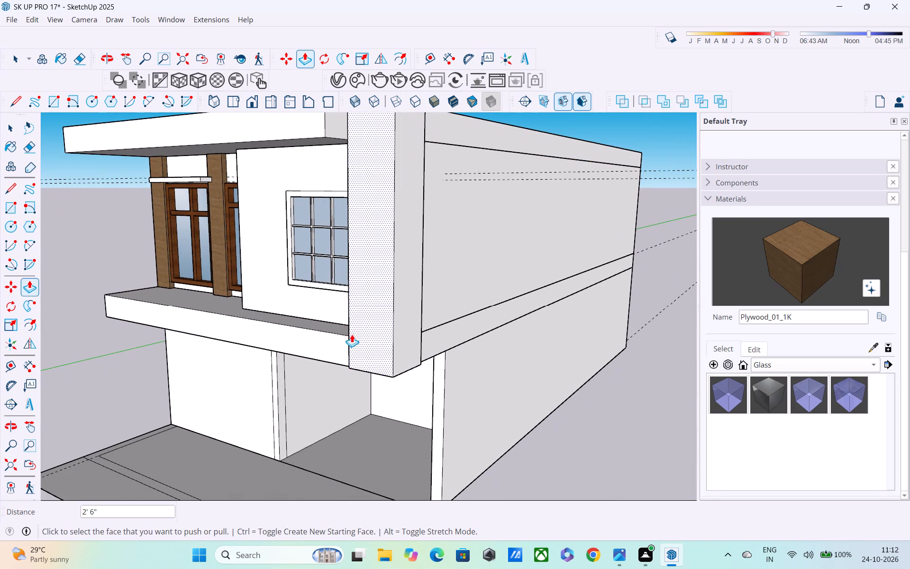
middle_click_drag(358, 316, 545, 267)
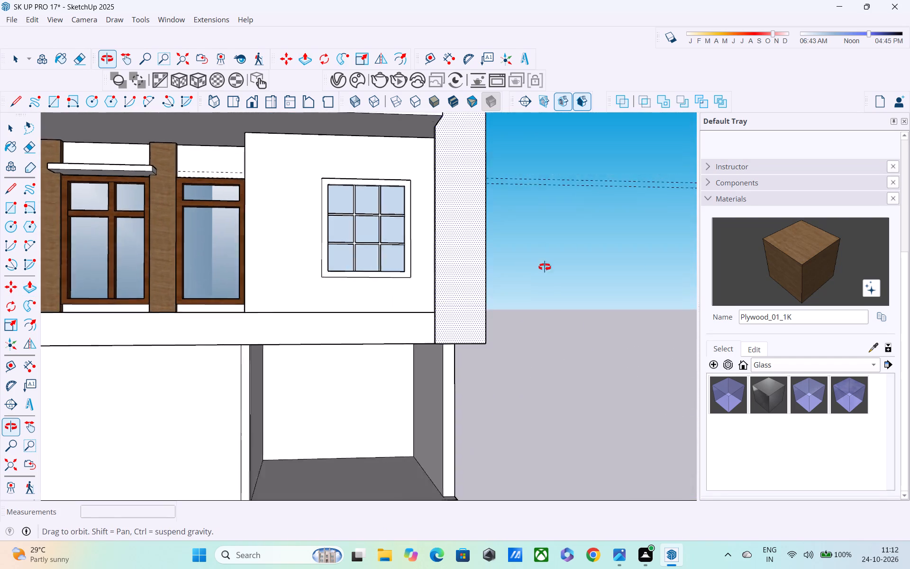
middle_click_drag(545, 267, 562, 273)
middle_click_drag(466, 295, 621, 309)
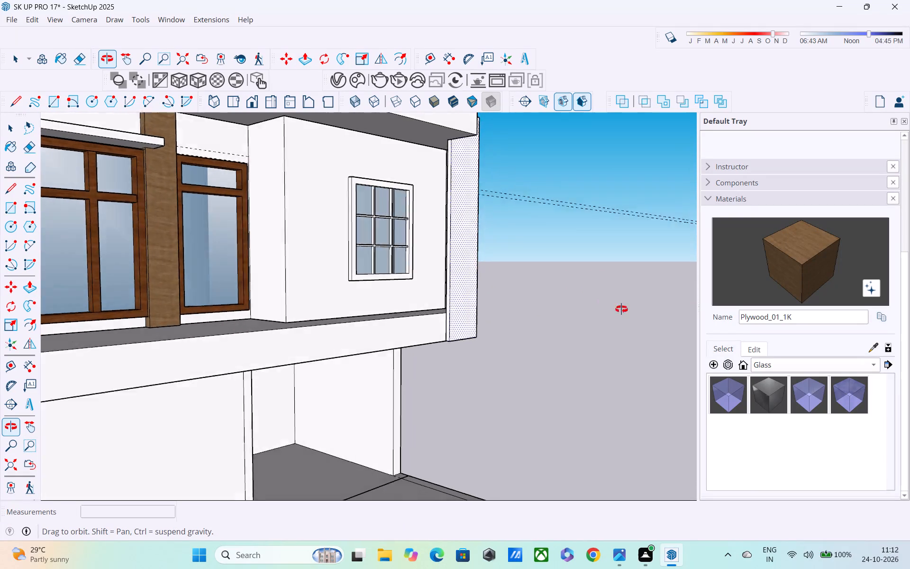
middle_click_drag(621, 309, 551, 309)
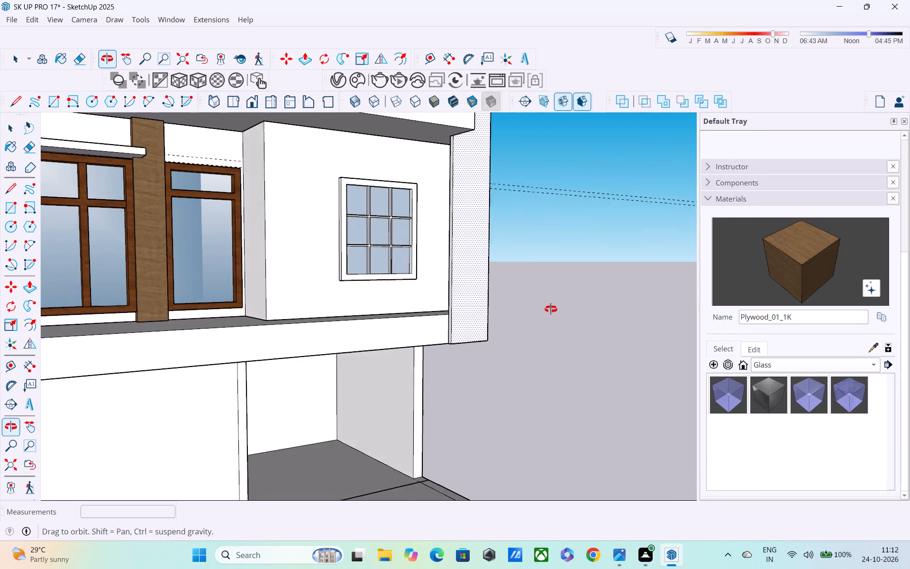
middle_click_drag(551, 309, 413, 347)
scroll(413, 347, "down", 2)
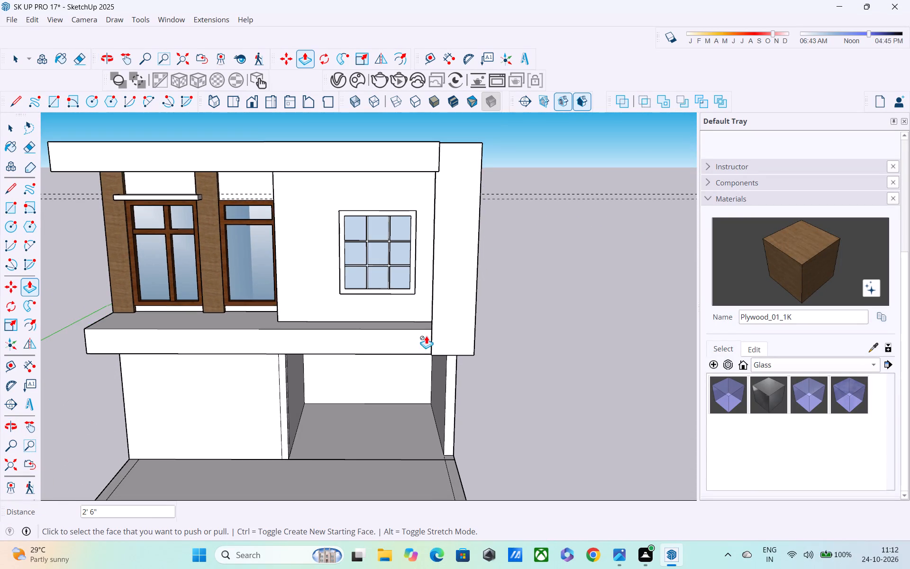
middle_click_drag(427, 335, 308, 315)
scroll(424, 239, "up", 2)
middle_click_drag(424, 238, 481, 293)
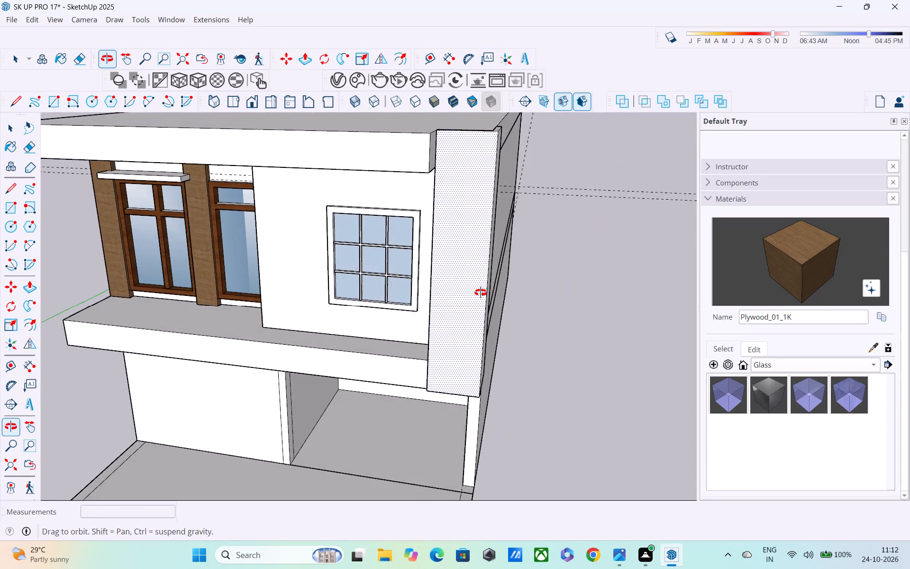
middle_click_drag(481, 293, 508, 326)
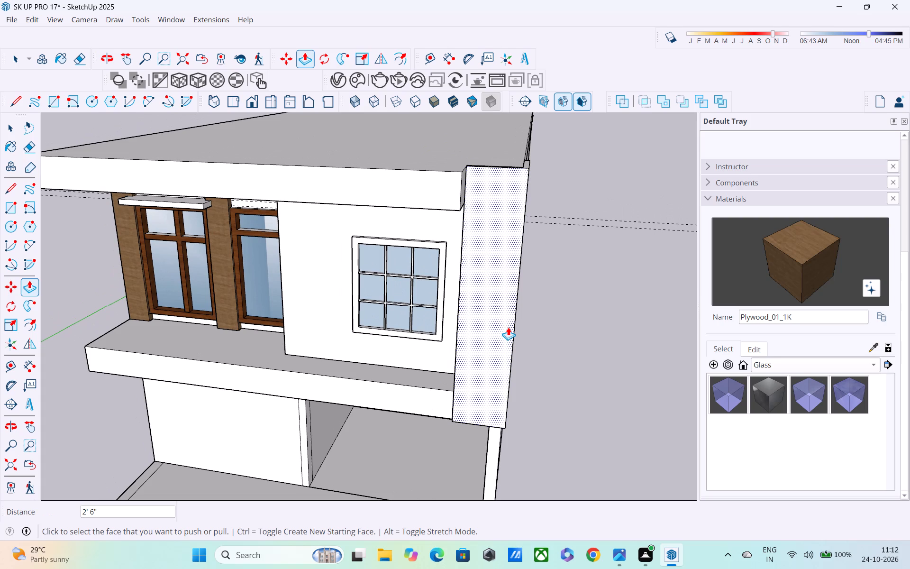
middle_click_drag(463, 227, 290, 220)
scroll(286, 214, "down", 2)
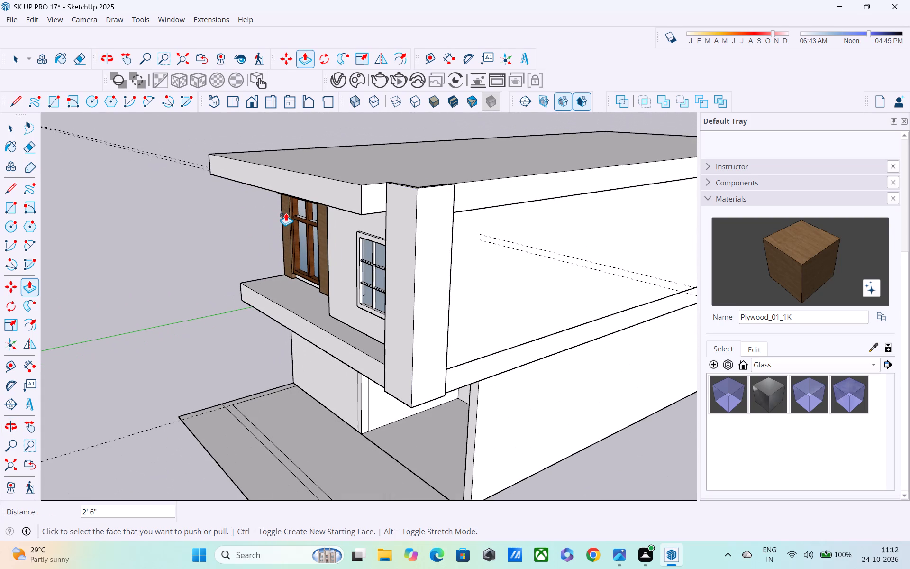
scroll(296, 206, "down", 1)
middle_click_drag(328, 209, 369, 202)
middle_click_drag(411, 208, 508, 227, "shift")
middle_click_drag(443, 227, 474, 227)
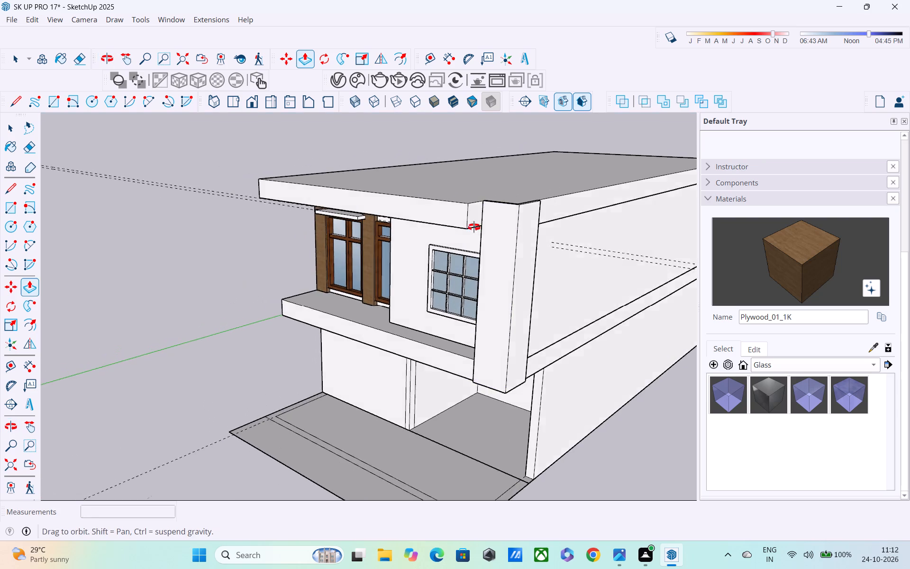
middle_click_drag(474, 227, 516, 223)
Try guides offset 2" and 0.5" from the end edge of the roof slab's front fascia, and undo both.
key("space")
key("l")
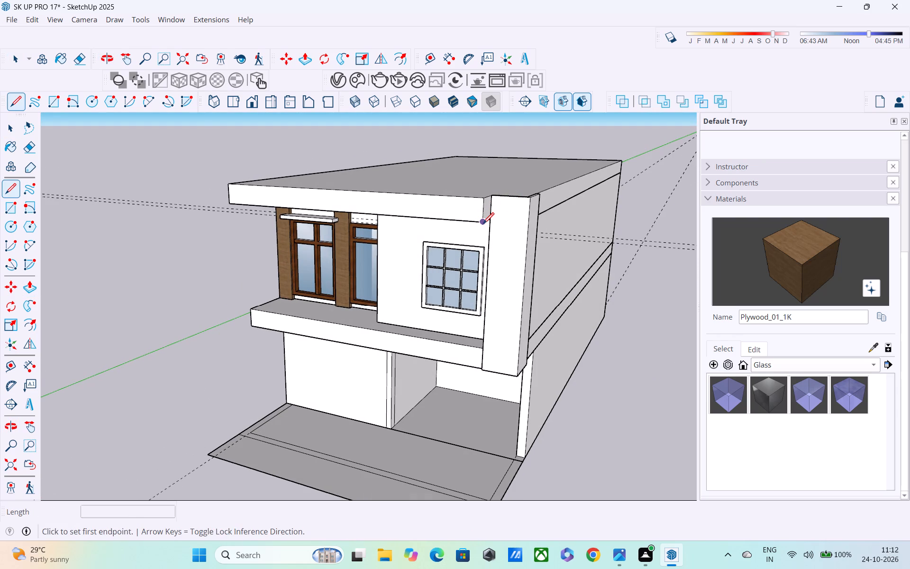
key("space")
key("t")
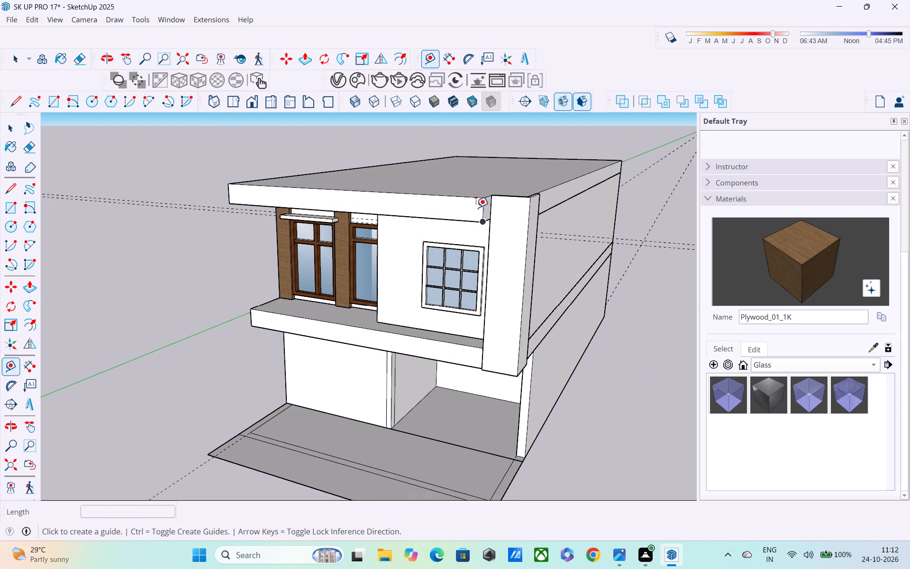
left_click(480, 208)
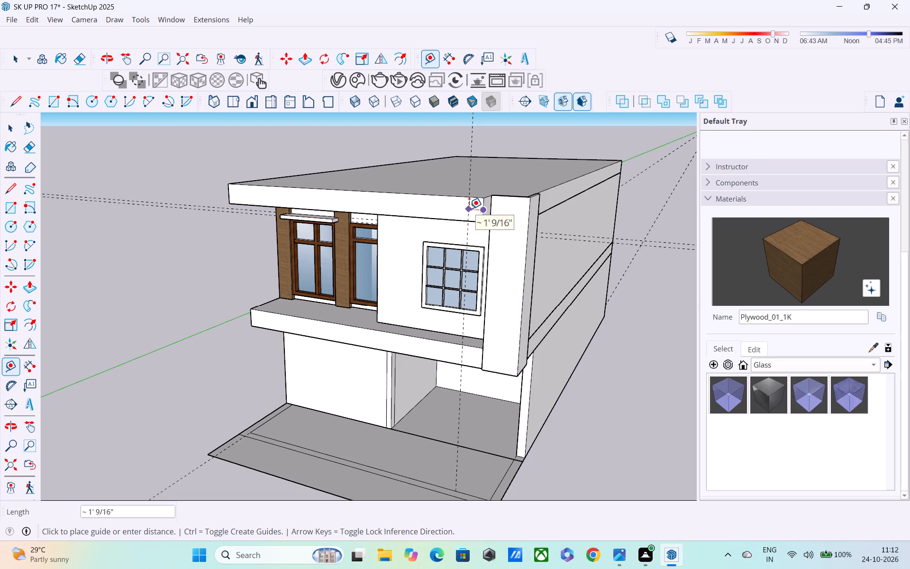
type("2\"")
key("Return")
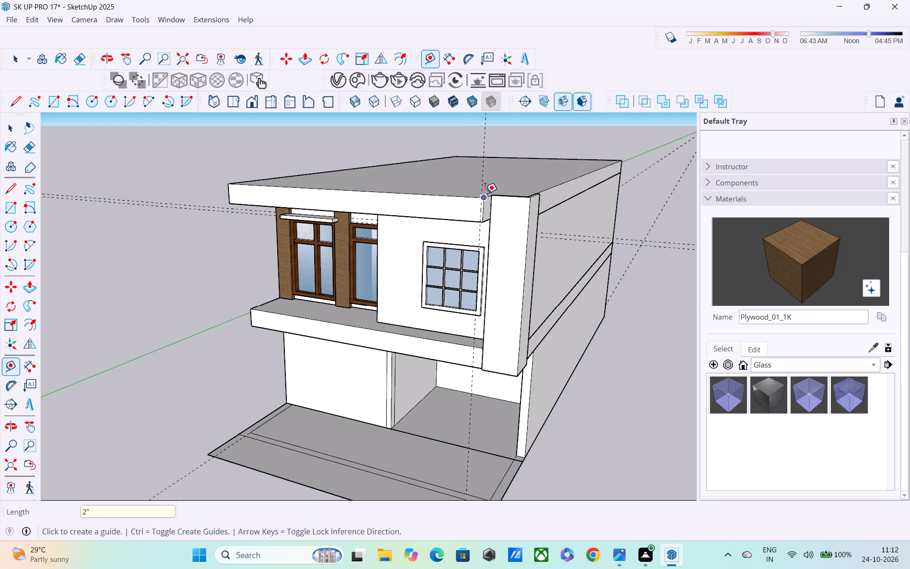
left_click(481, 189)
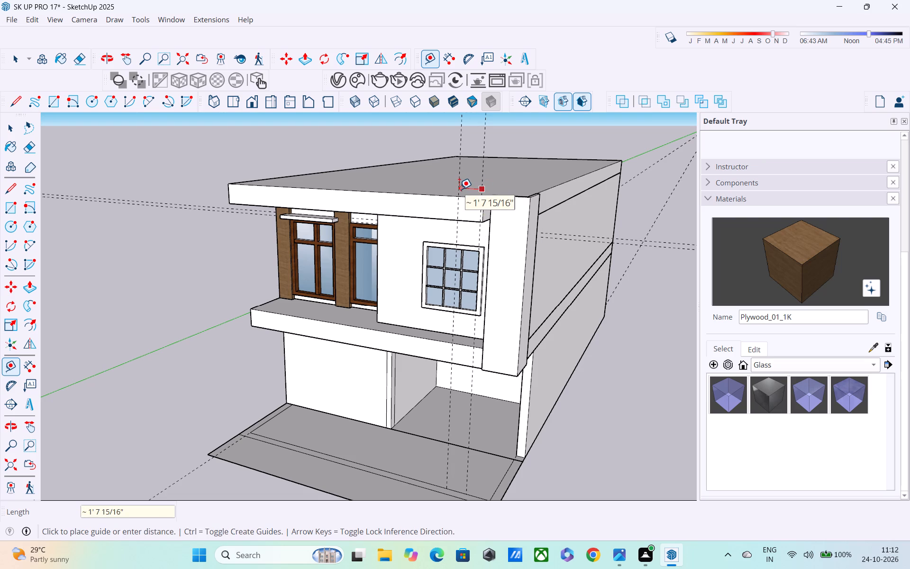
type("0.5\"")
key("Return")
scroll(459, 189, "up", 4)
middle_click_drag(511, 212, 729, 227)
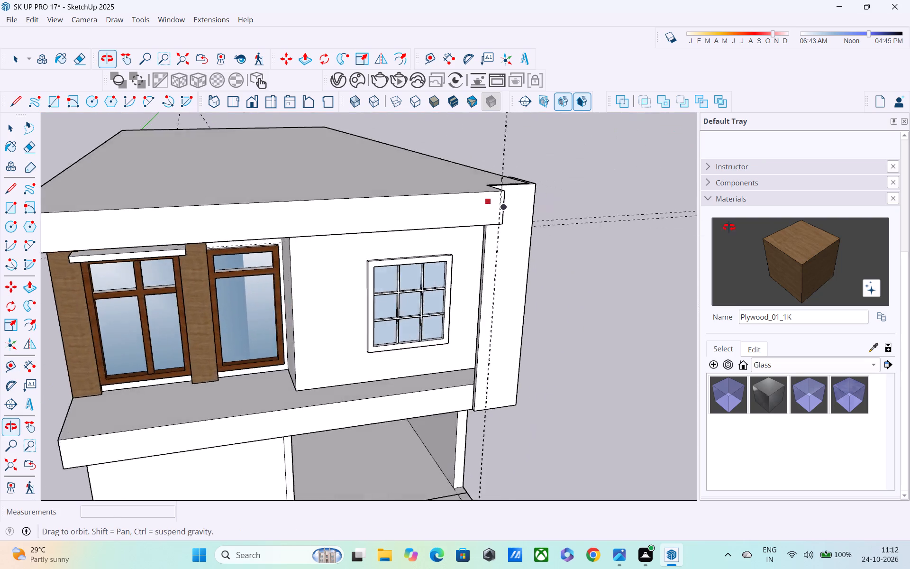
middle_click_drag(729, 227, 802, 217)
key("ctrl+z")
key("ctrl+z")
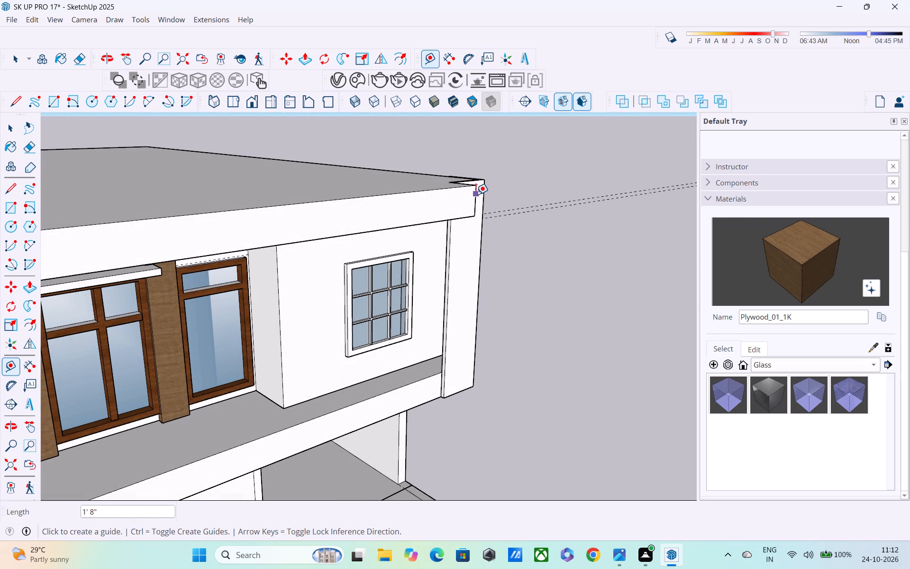
Place a vertical guide 5" in from the roof fascia's end edge beside the corner panel.
left_click(476, 194)
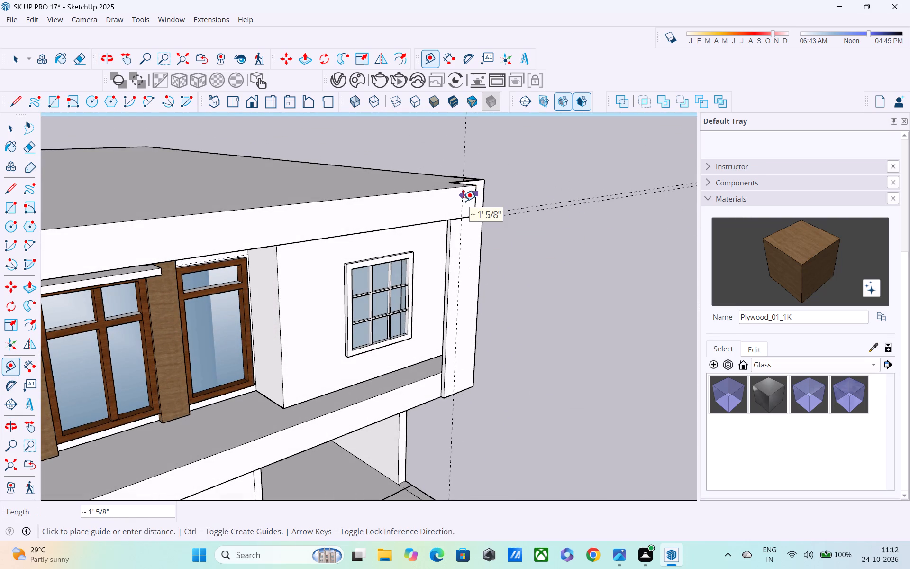
type("0.5")
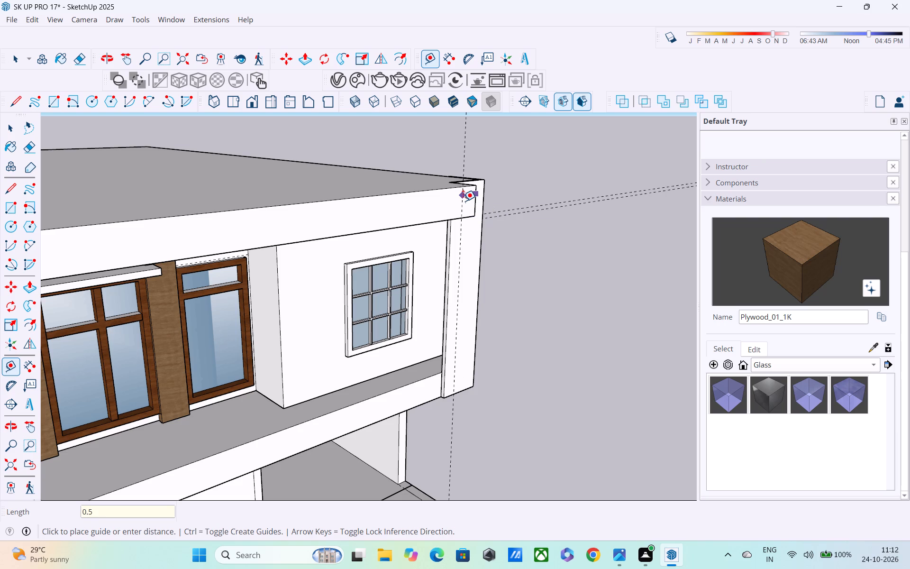
key("BackSpace")
key("BackSpace")
type("5\"")
key("Return")
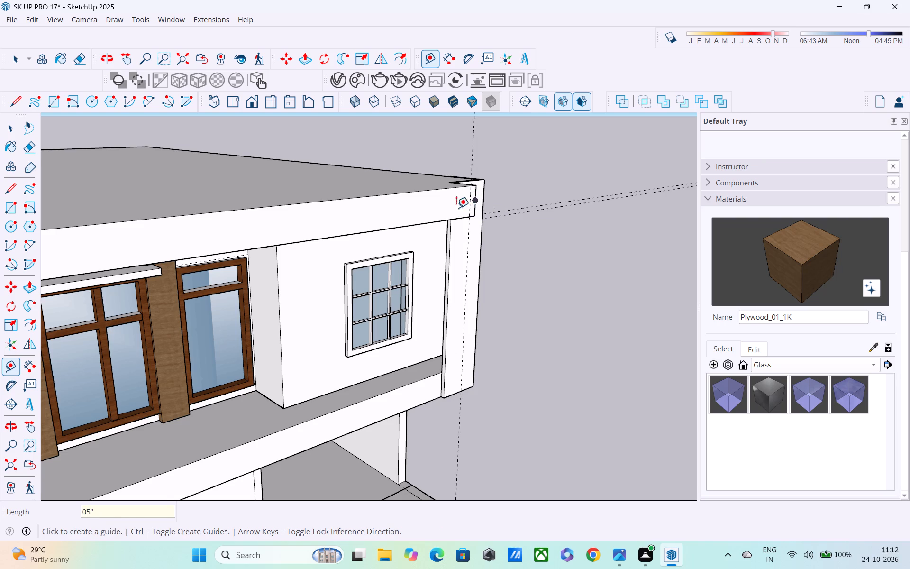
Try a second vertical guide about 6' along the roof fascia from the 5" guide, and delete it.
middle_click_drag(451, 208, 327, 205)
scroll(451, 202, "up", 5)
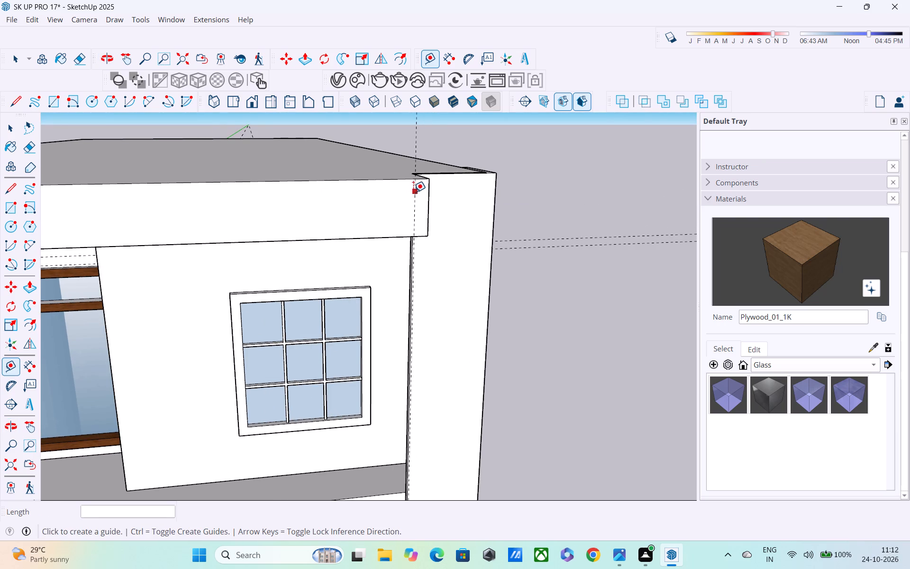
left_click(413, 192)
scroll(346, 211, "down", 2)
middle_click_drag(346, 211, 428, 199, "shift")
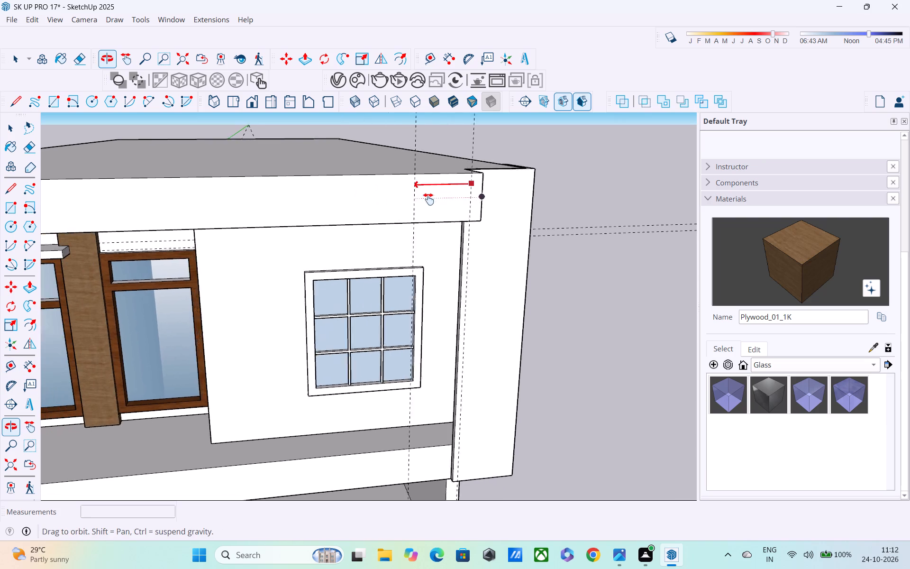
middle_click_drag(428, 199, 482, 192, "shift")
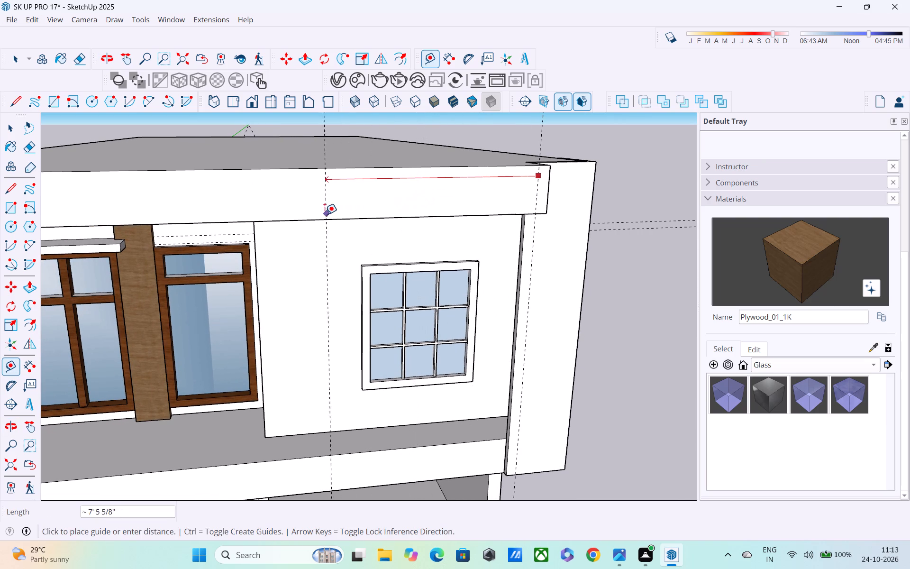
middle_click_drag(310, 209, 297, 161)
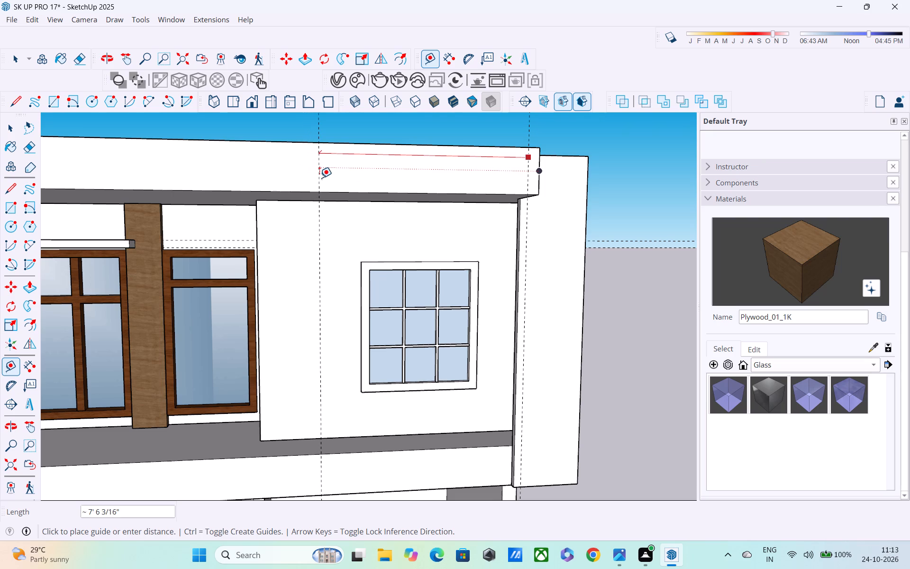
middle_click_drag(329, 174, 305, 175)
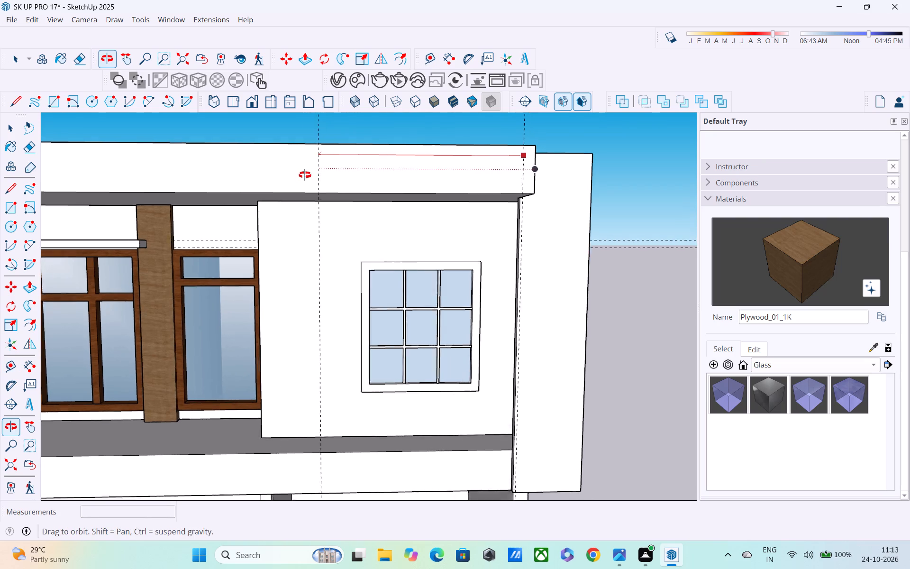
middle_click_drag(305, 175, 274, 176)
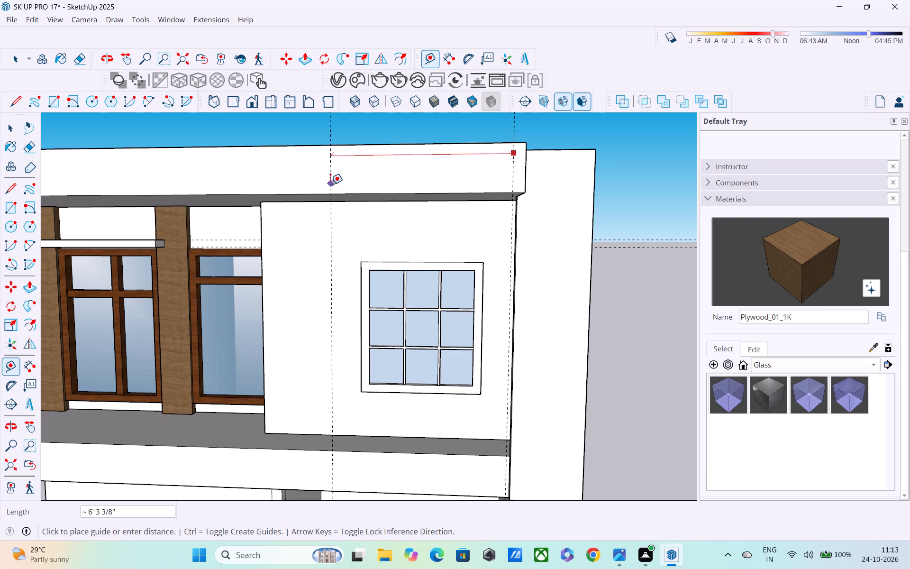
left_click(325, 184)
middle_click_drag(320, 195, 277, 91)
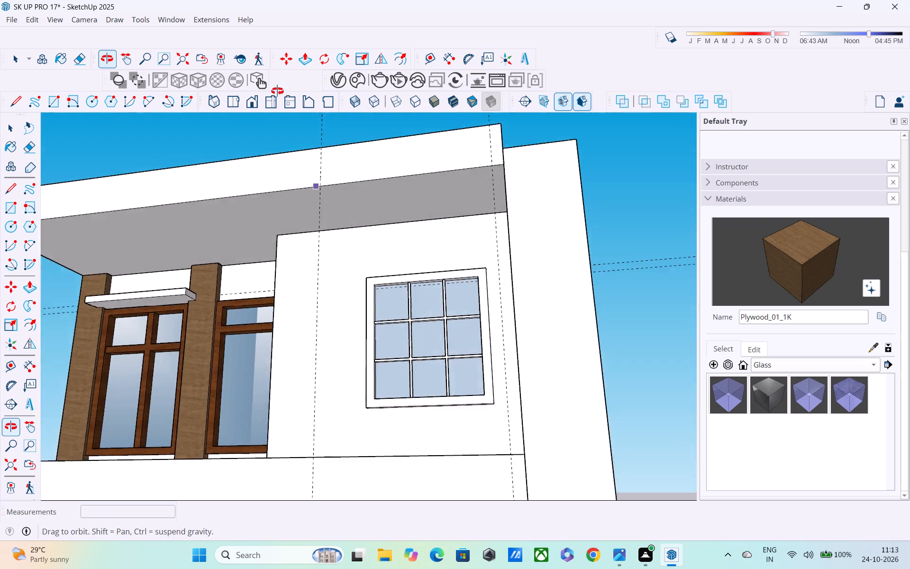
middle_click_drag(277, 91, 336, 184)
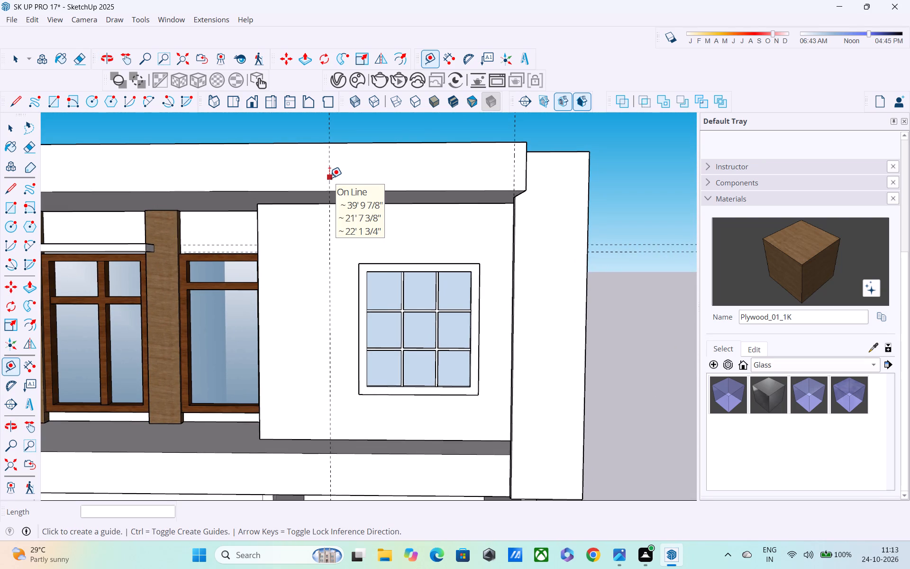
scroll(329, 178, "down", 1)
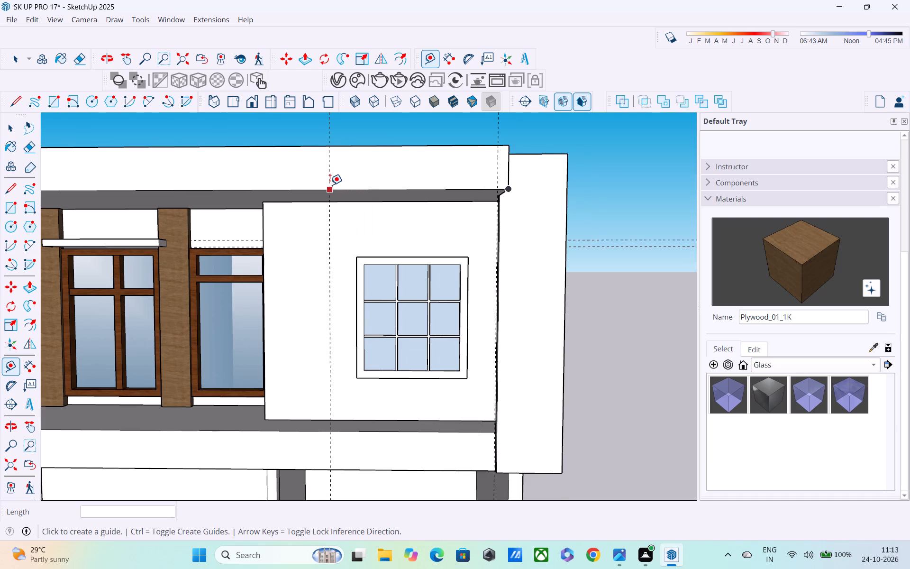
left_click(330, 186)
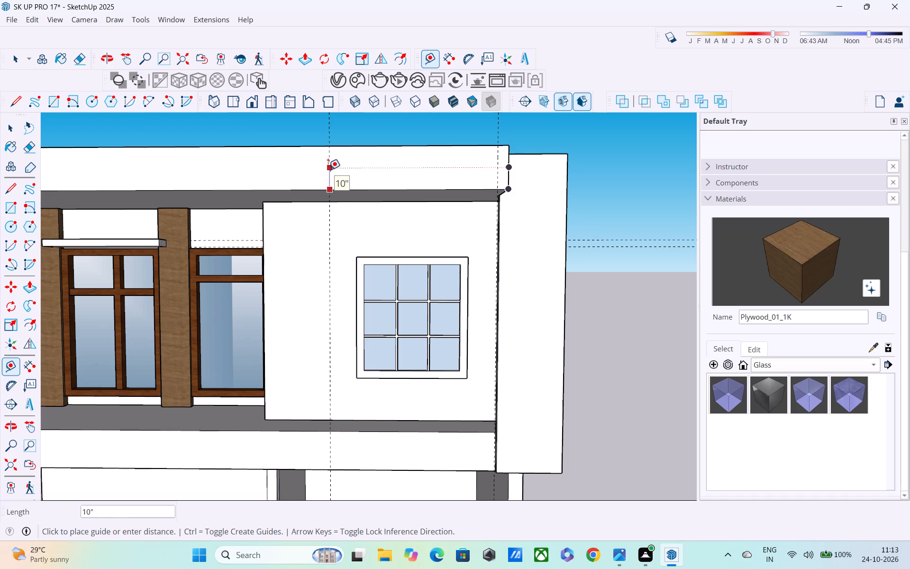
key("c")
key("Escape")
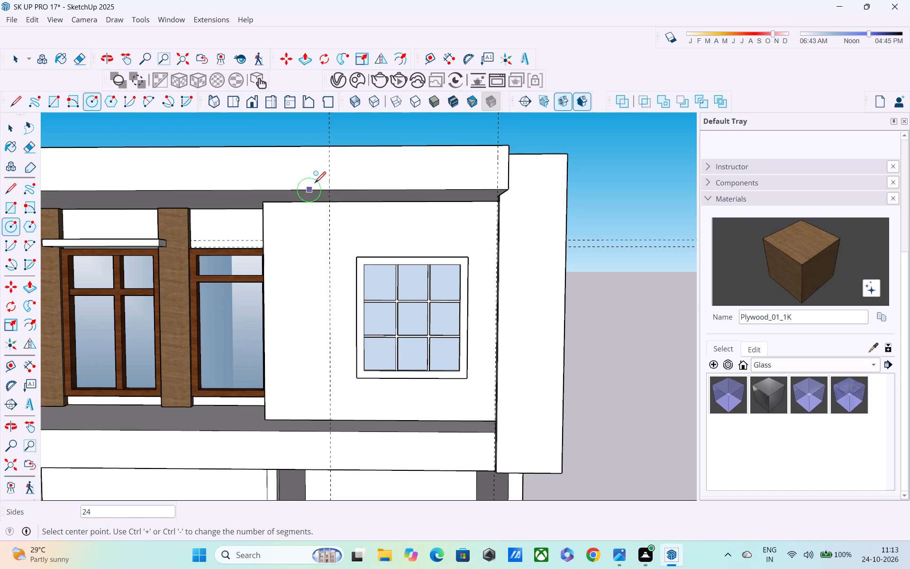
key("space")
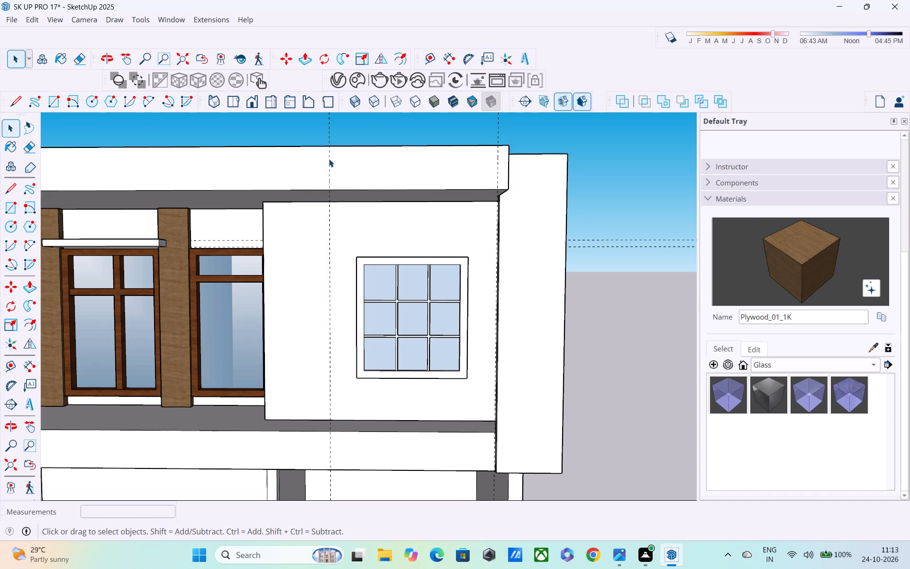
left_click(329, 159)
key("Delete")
Place a second vertical guide on the roof fascia about 1' 1" from the 5" guide, away from the corner panel.
key("t")
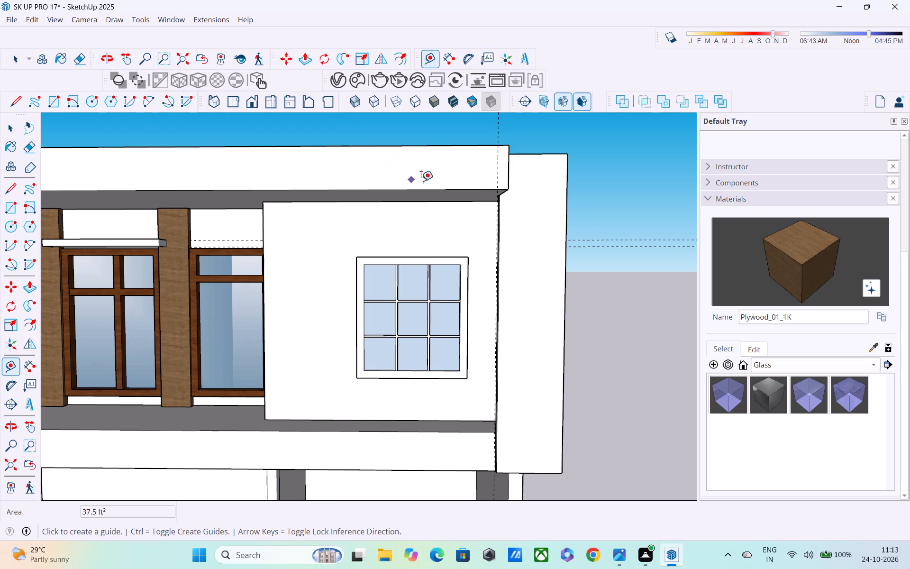
left_click(499, 160)
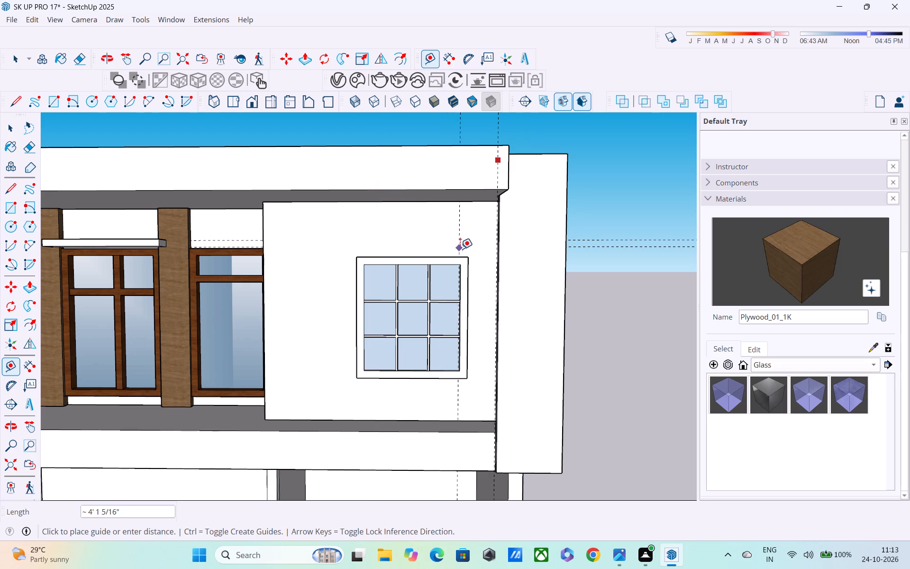
left_click(468, 190)
Add a third vertical guide on the roof fascia, offset 6" from the second guide toward the corner panel.
middle_click_drag(481, 191, 426, 234)
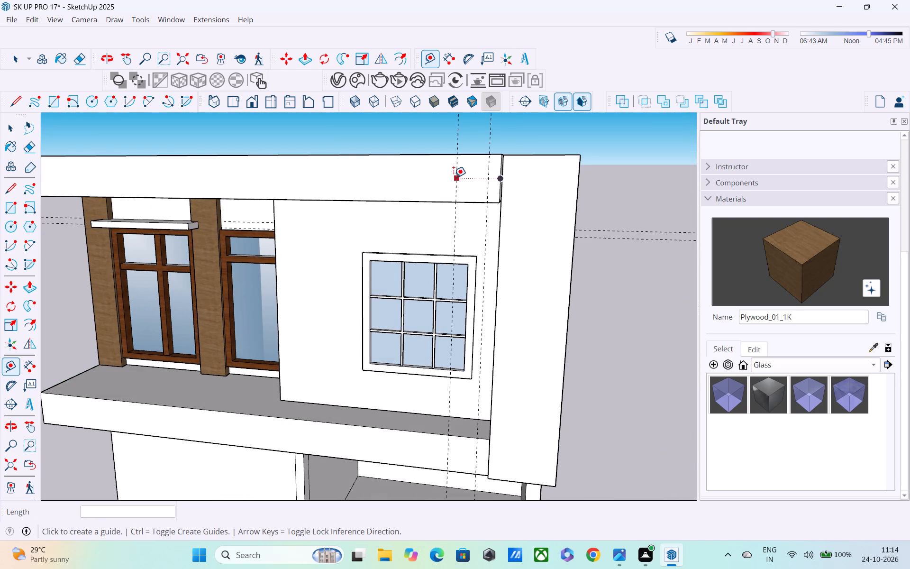
left_click(454, 177)
key("Escape")
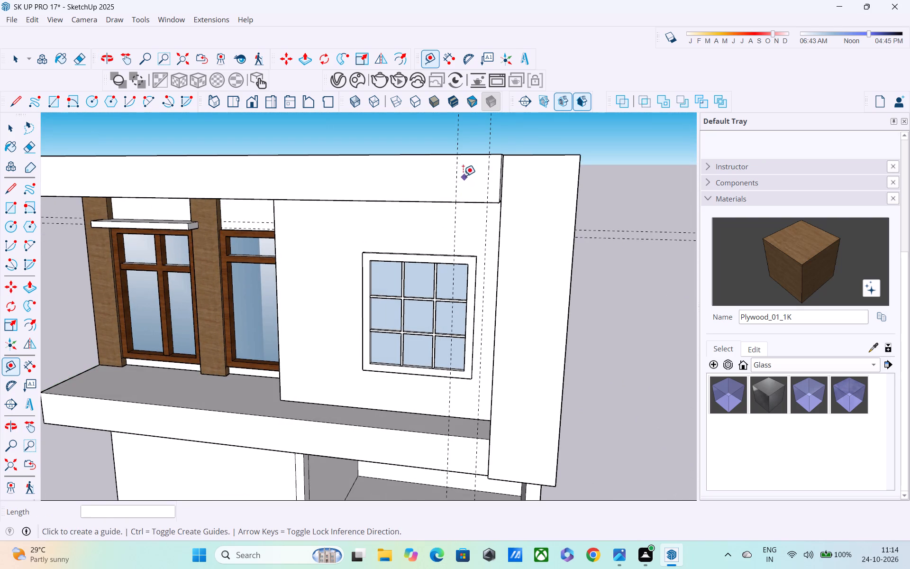
left_click(458, 171)
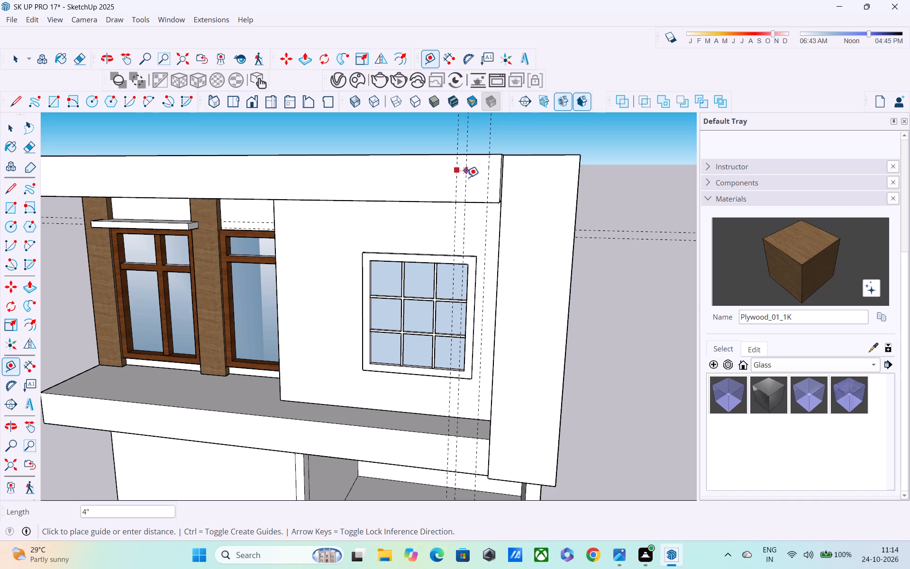
middle_click_drag(466, 177, 519, 138)
middle_click_drag(486, 188, 484, 211)
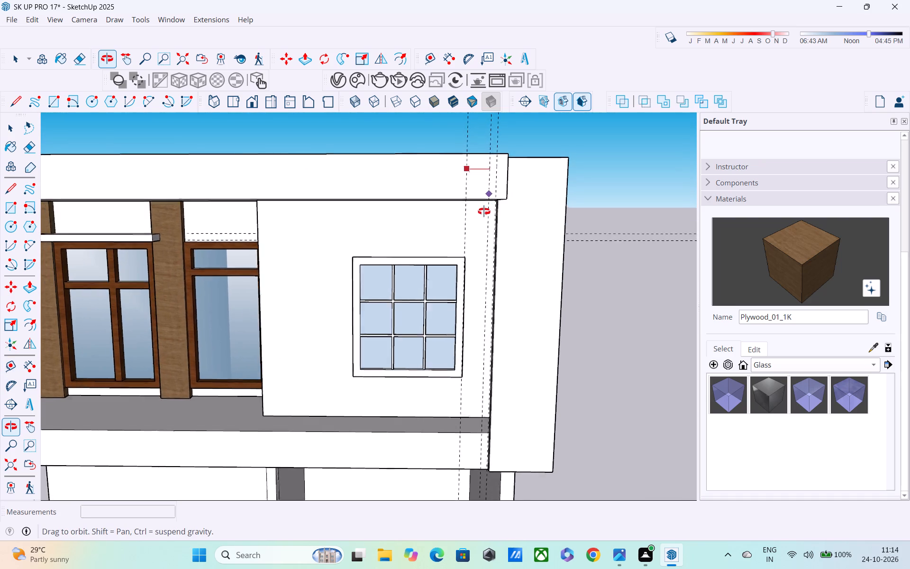
middle_click_drag(484, 211, 466, 206)
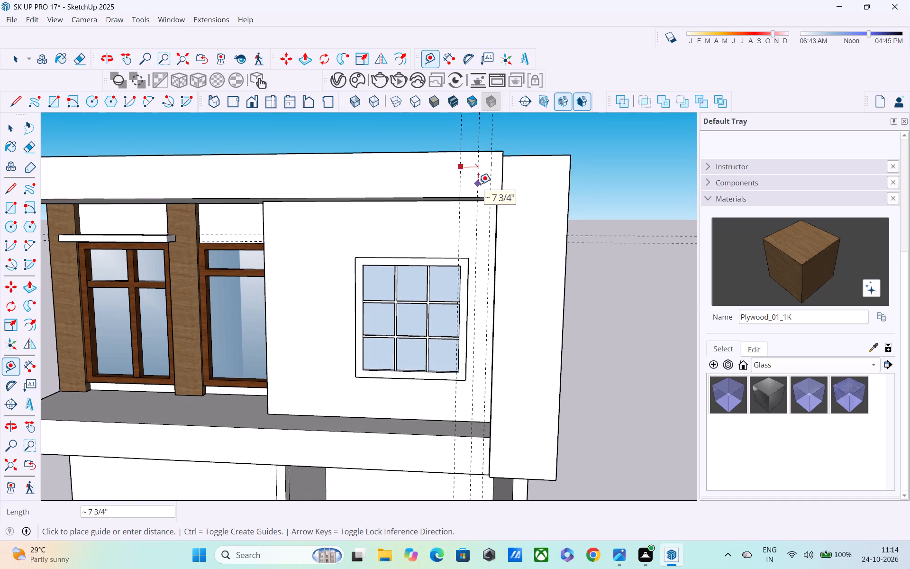
type("6\"")
key("Return")
scroll(478, 184, "down", 2)
middle_click_drag(487, 189, 404, 195)
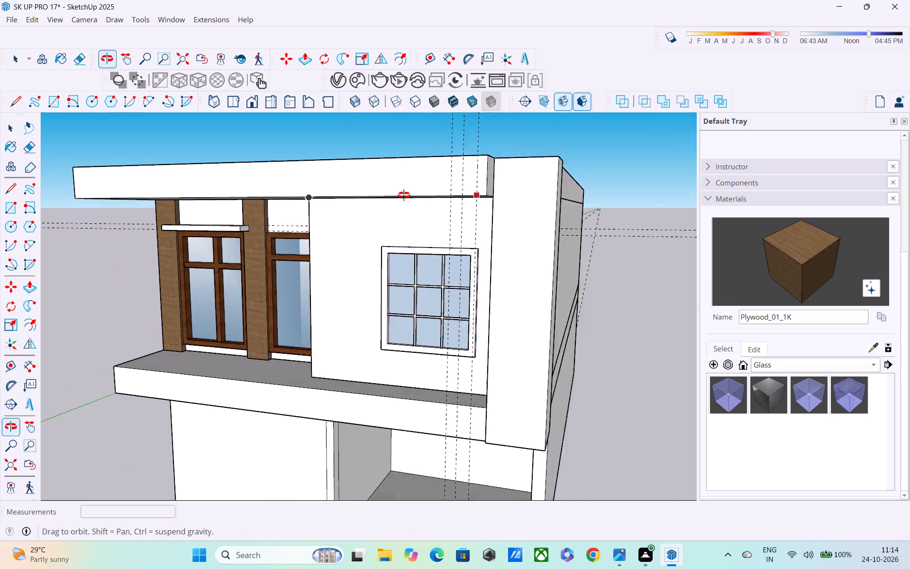
middle_click_drag(404, 195, 394, 196)
key("space")
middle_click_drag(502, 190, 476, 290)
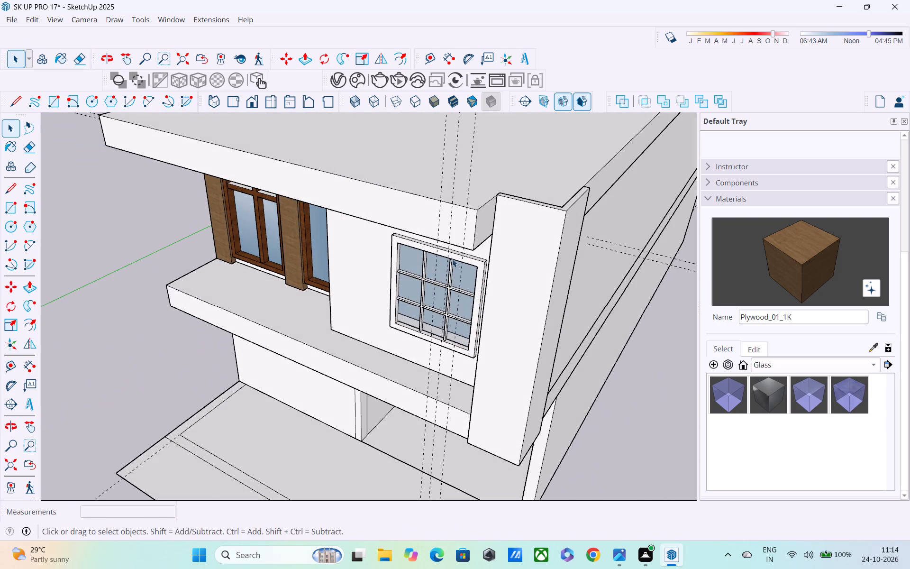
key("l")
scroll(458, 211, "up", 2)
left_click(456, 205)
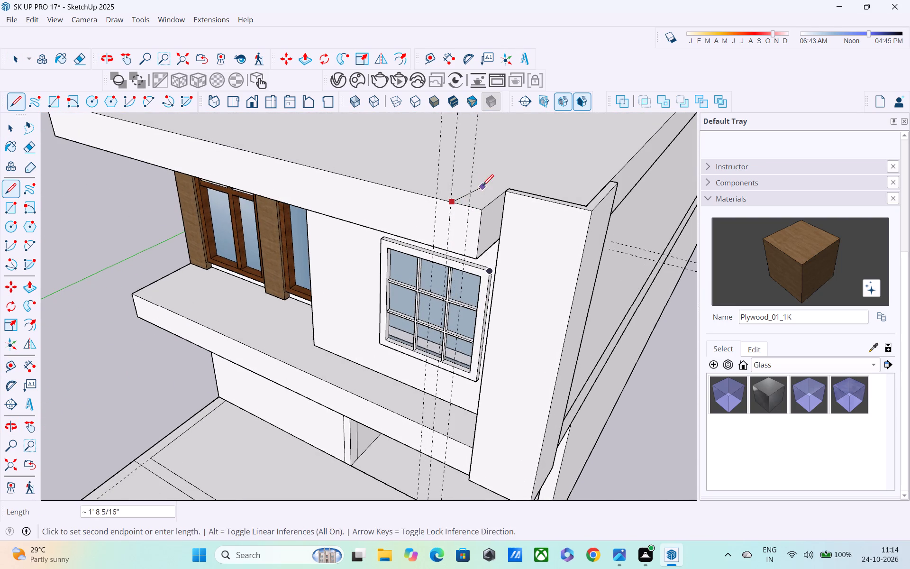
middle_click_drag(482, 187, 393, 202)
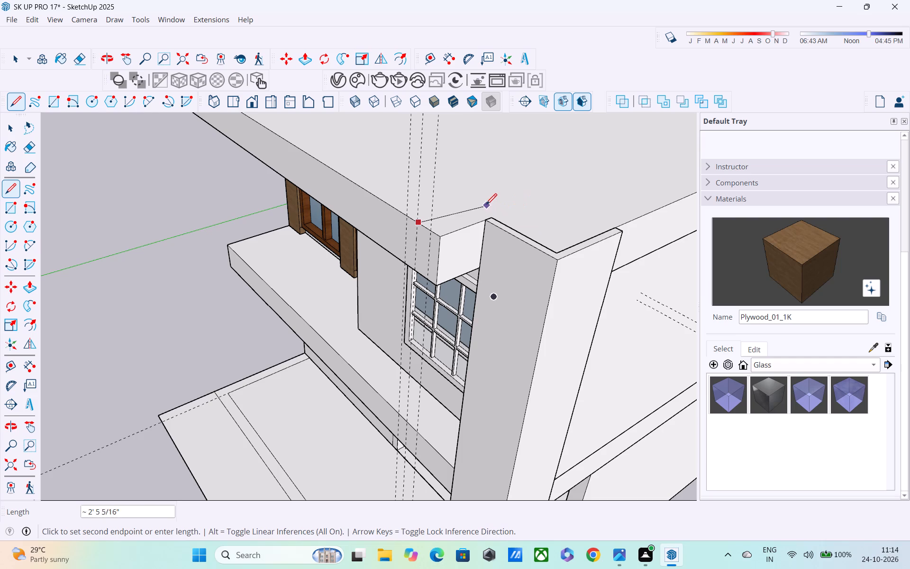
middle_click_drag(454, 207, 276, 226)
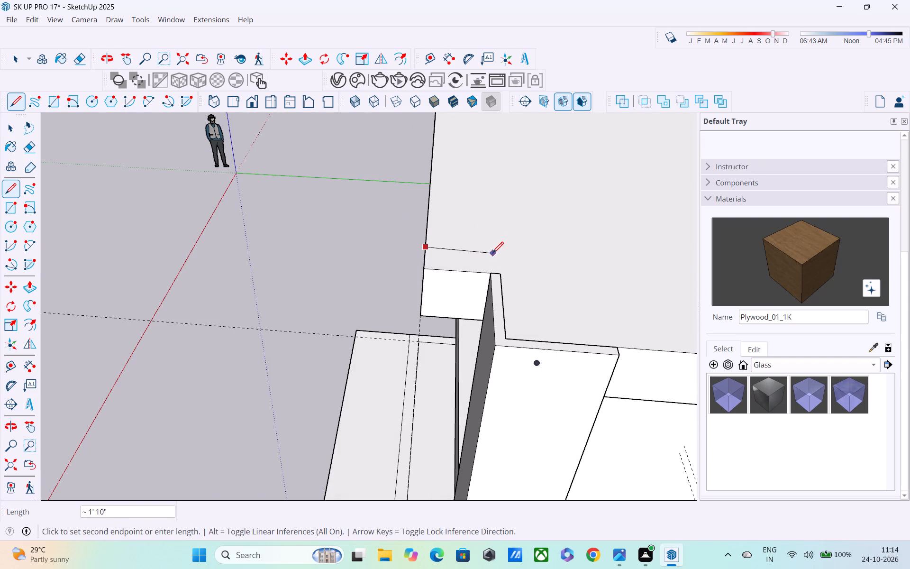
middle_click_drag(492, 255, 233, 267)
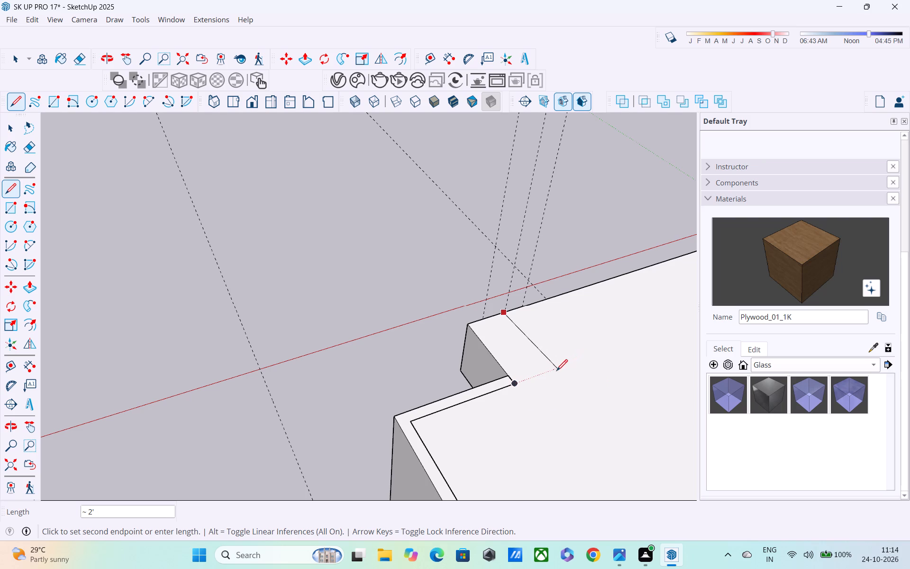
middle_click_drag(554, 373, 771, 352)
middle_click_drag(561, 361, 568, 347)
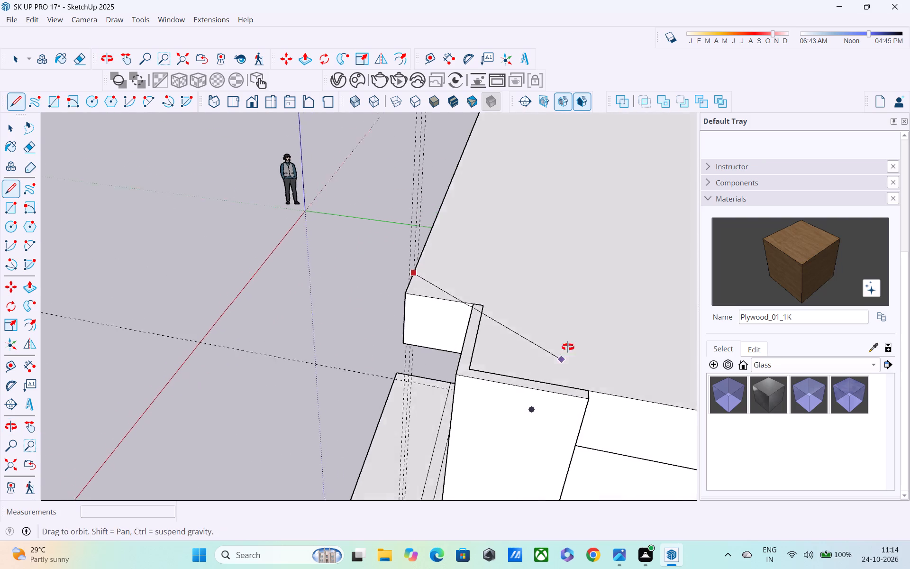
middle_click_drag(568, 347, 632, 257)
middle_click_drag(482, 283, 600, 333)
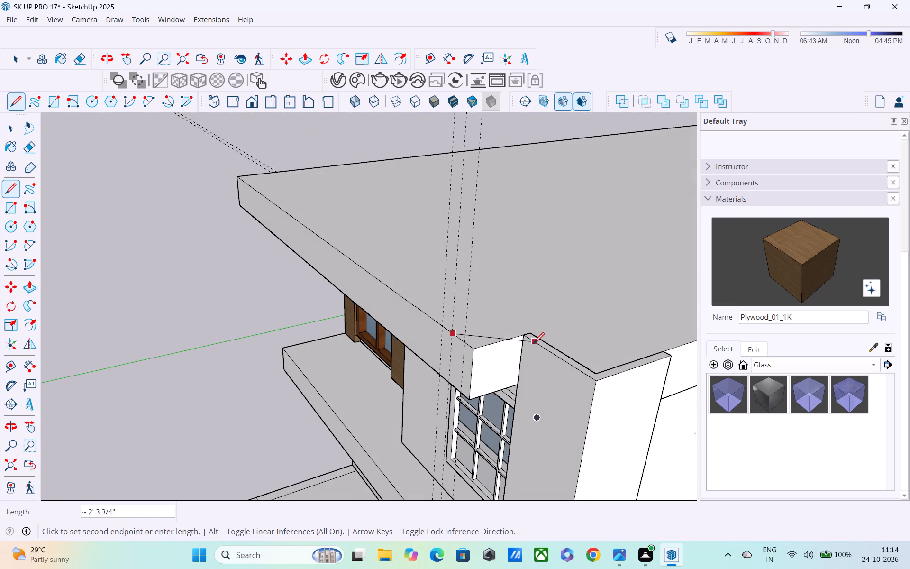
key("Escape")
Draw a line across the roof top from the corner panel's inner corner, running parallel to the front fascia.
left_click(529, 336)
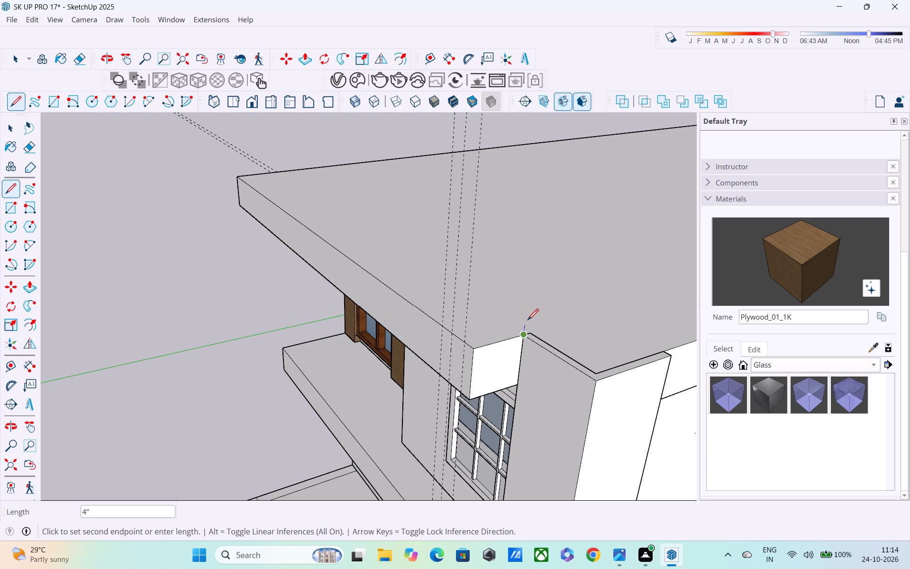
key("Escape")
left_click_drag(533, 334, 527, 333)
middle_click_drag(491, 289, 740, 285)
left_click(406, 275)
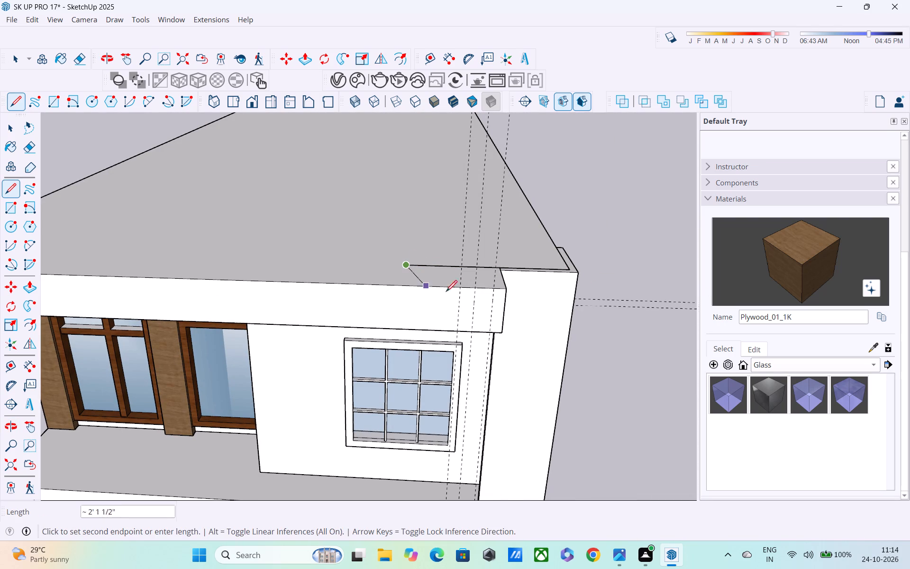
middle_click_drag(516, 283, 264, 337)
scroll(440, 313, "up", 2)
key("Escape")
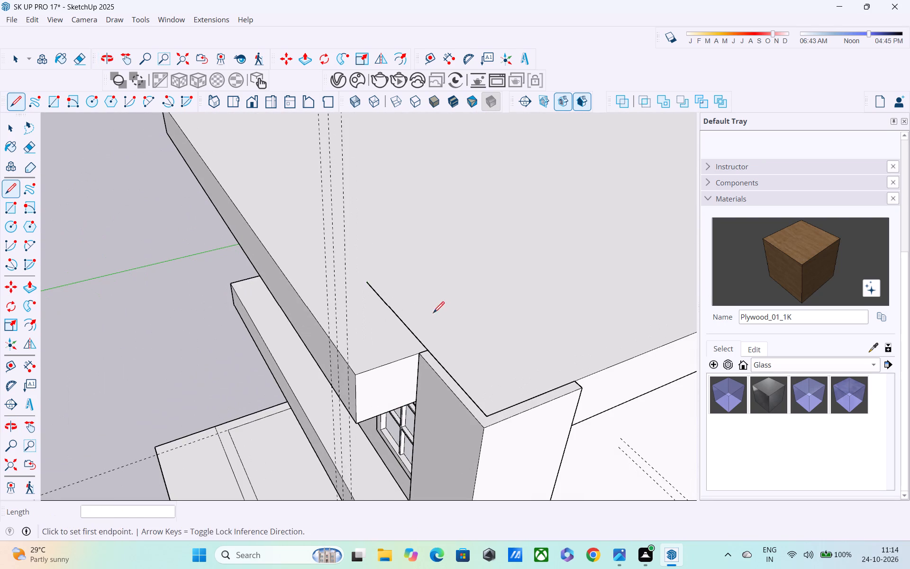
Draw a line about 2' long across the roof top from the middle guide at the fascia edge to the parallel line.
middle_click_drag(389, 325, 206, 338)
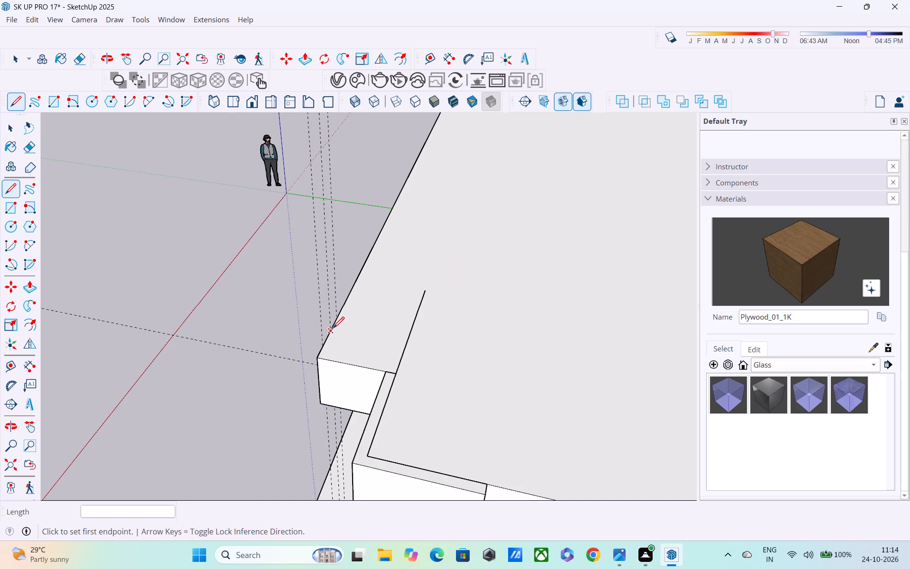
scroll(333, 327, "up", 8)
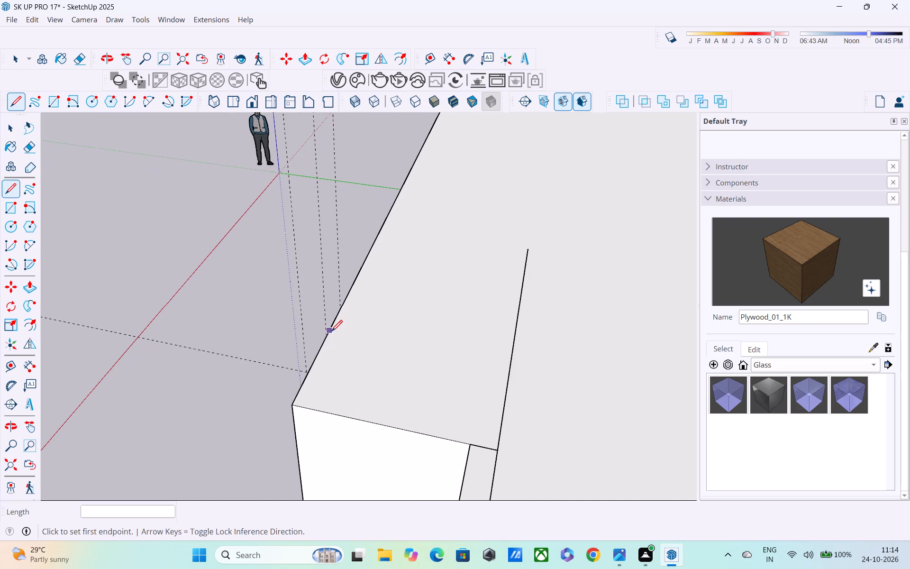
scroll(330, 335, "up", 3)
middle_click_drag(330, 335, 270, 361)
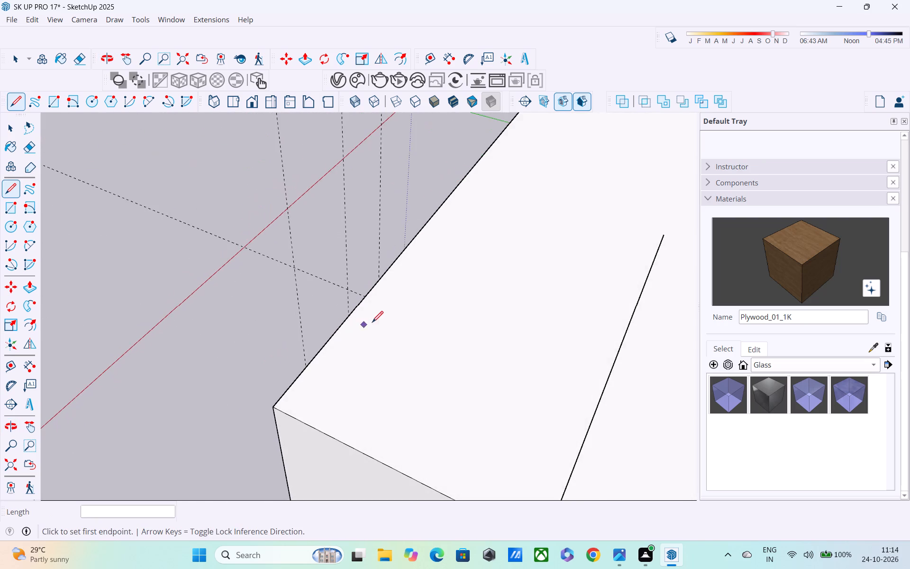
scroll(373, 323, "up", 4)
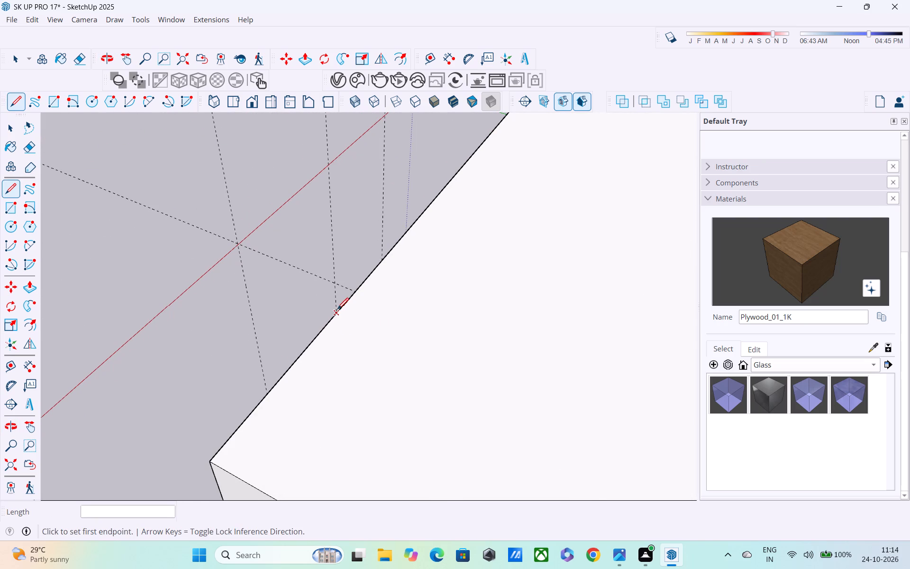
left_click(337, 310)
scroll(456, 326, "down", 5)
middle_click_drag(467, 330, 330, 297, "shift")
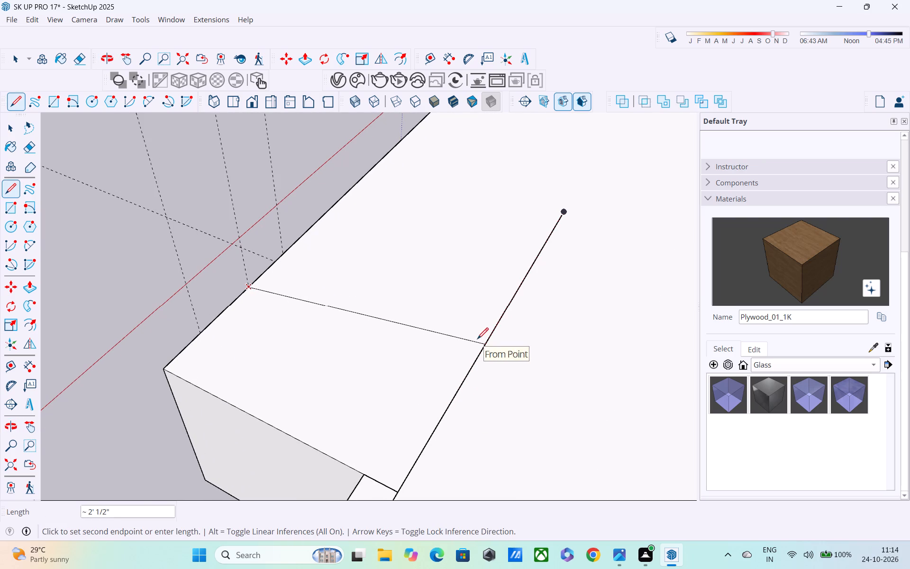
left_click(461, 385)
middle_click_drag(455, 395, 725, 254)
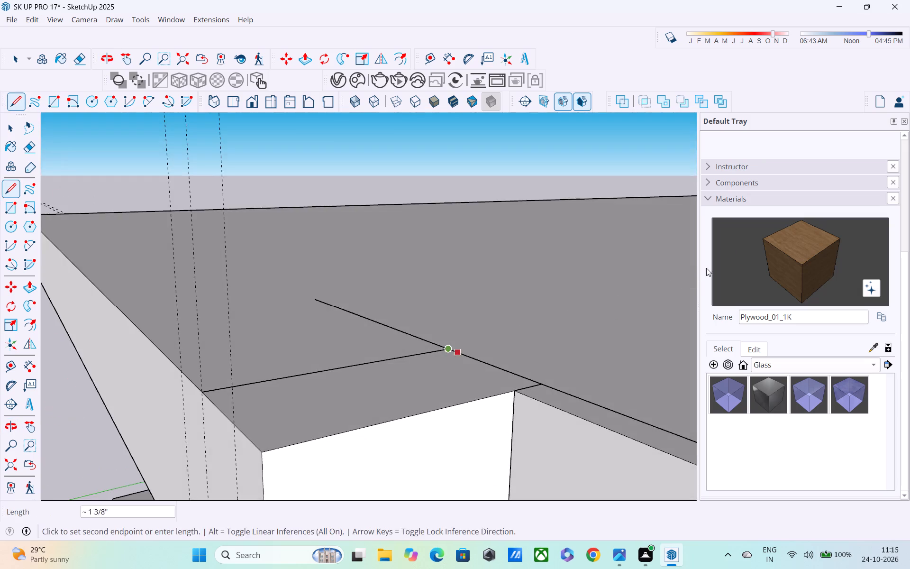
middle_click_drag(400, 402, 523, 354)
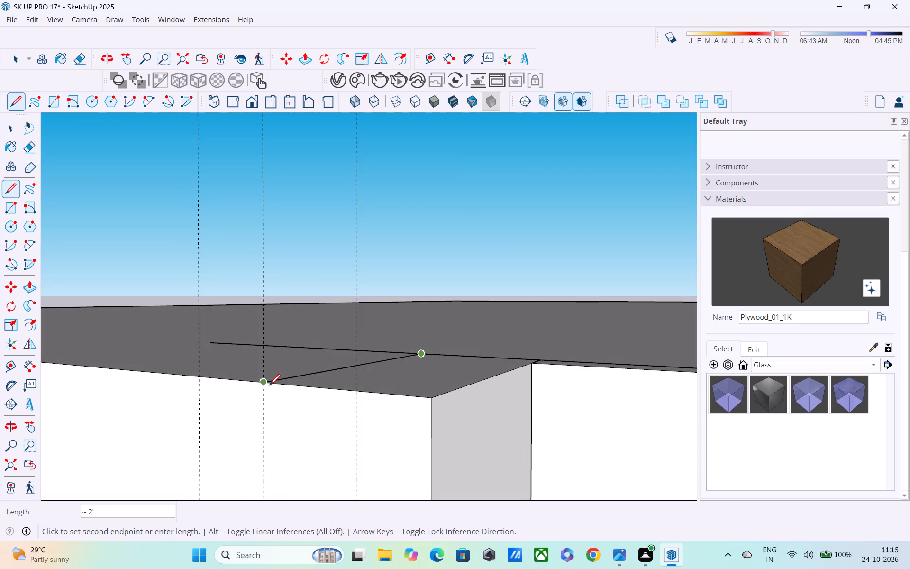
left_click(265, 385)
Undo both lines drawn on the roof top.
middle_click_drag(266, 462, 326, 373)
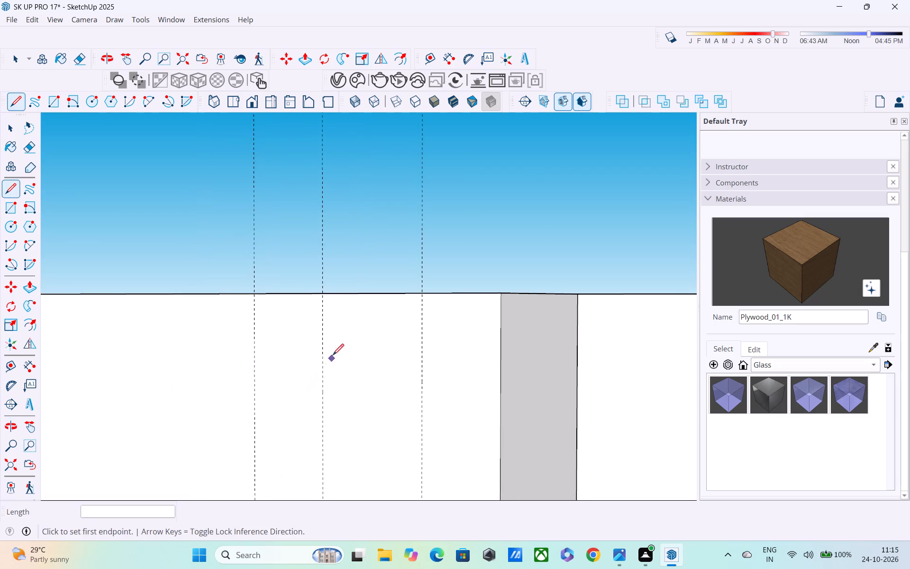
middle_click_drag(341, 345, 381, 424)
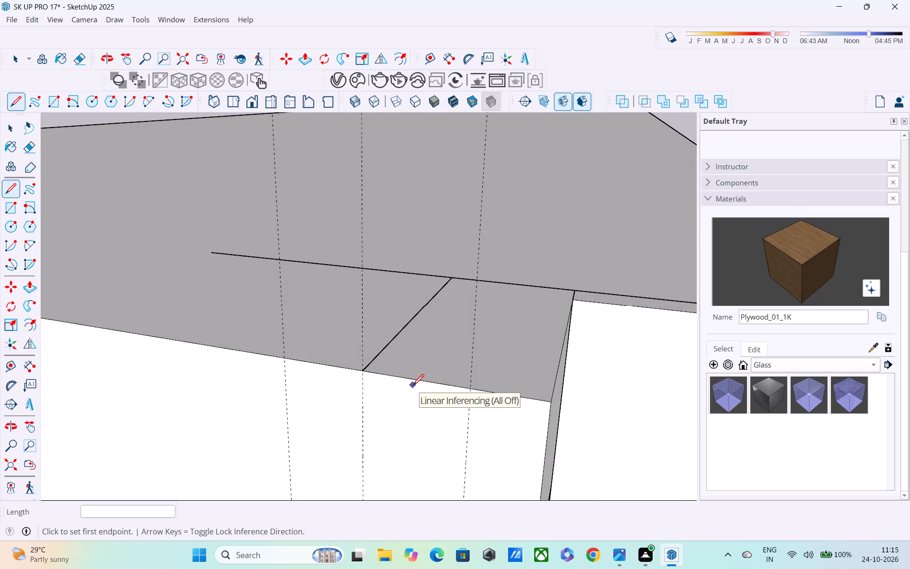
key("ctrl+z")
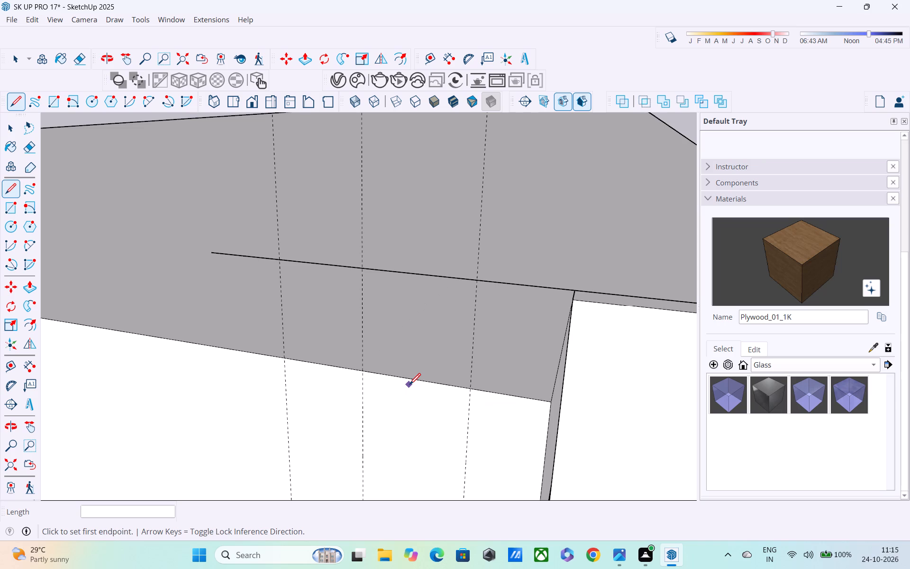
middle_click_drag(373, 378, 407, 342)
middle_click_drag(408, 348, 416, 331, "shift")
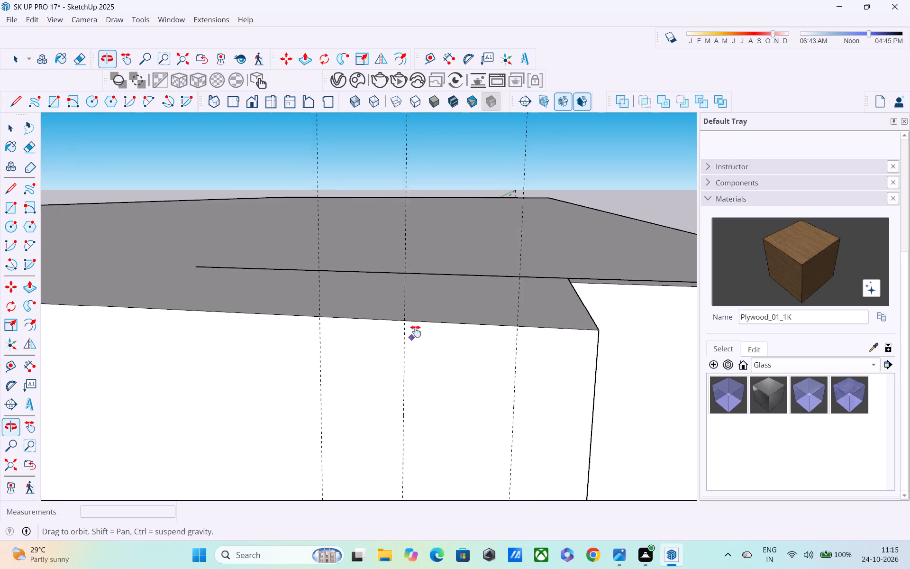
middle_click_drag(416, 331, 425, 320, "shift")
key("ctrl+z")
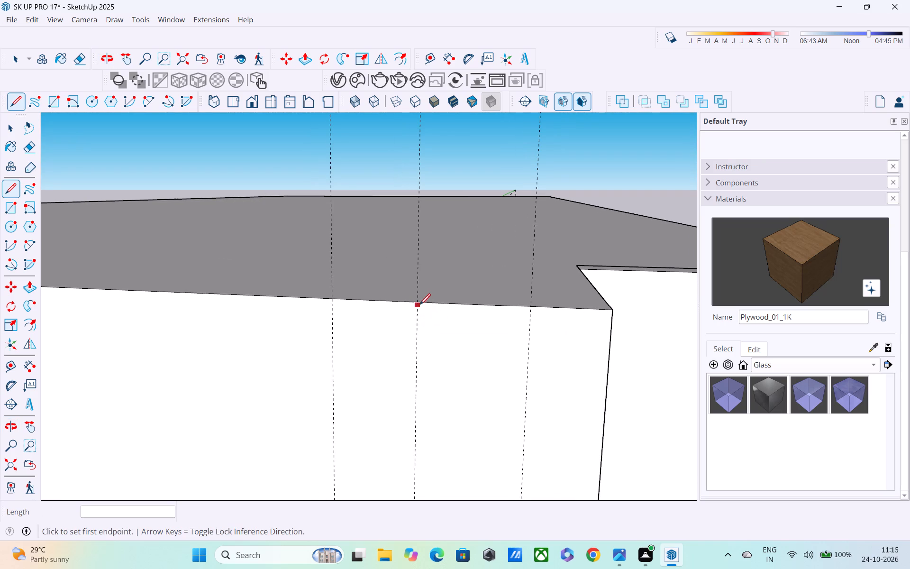
Draw a 1' 8" vertical line down the roof fascia along the middle guide, from top edge to bottom edge.
left_click(419, 303)
middle_click_drag(418, 383, 402, 224)
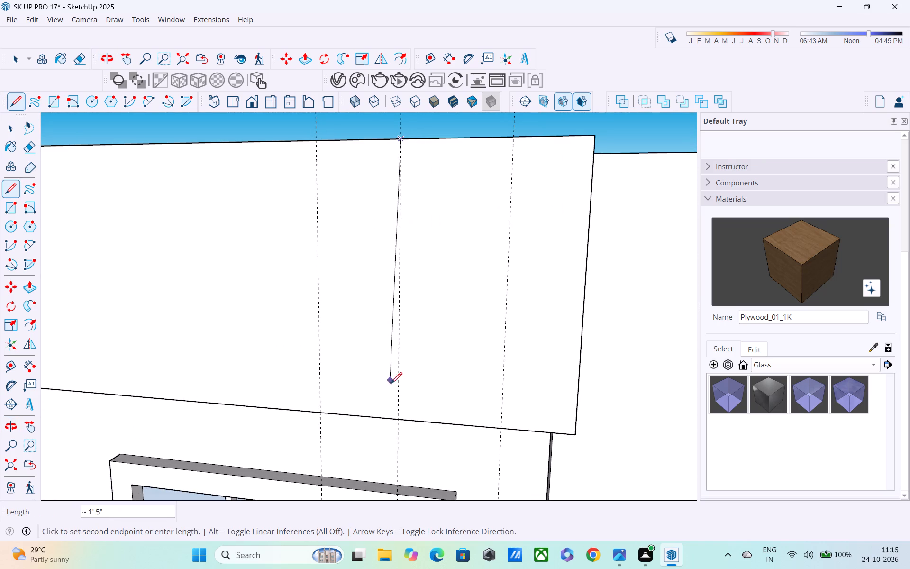
left_click(401, 422)
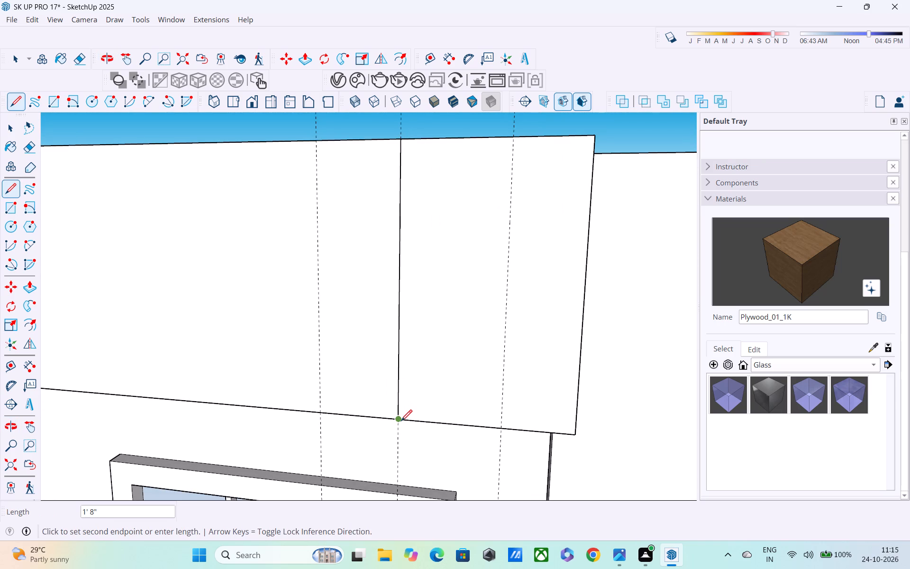
Open the roof slab group for editing.
key("p")
left_click(439, 382)
key("space")
double_click(470, 346)
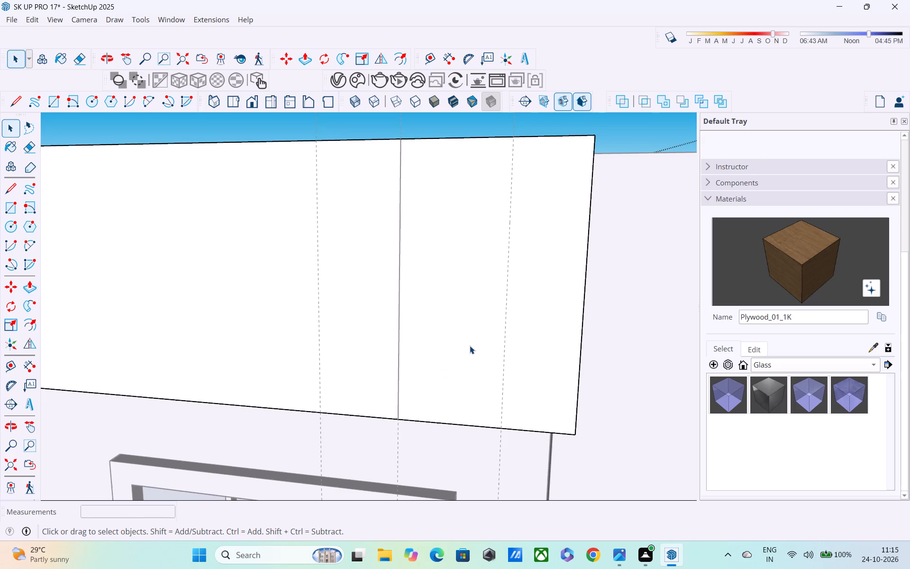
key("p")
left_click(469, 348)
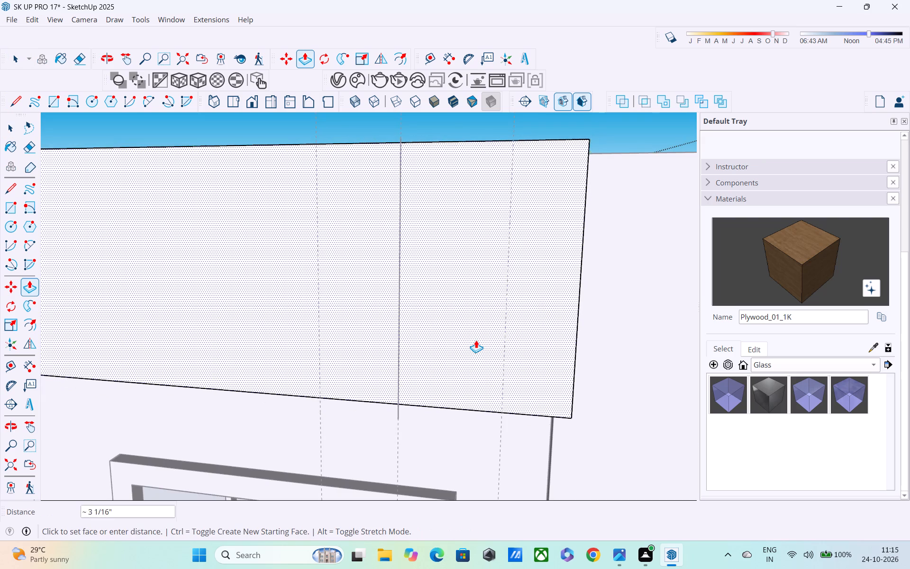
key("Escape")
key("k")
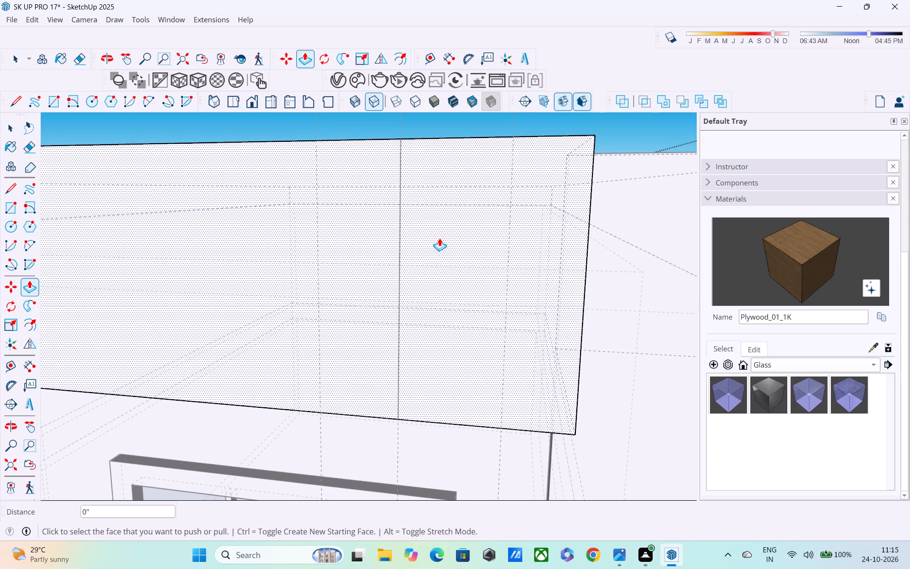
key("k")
Split the fascia face inside the roof group with a full-height vertical line along the middle guide.
key("l")
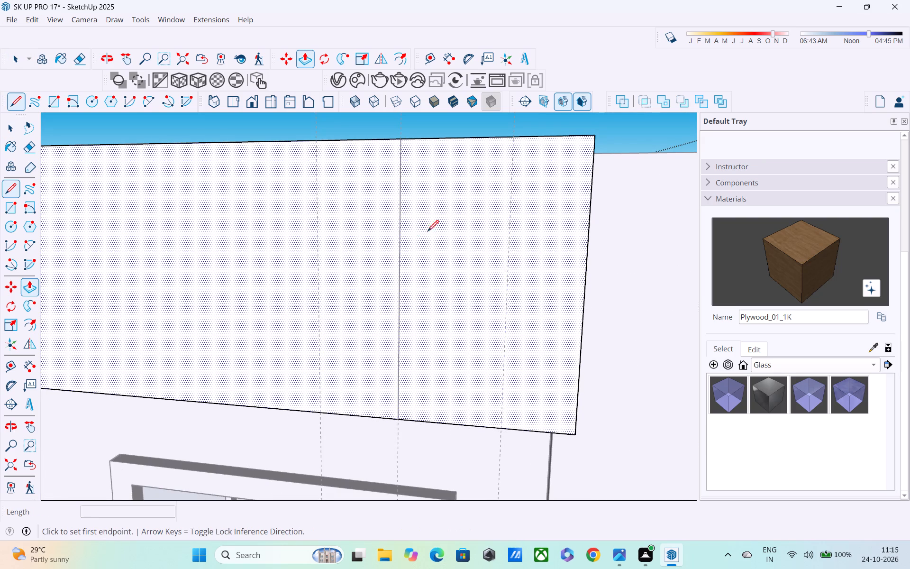
left_click(402, 144)
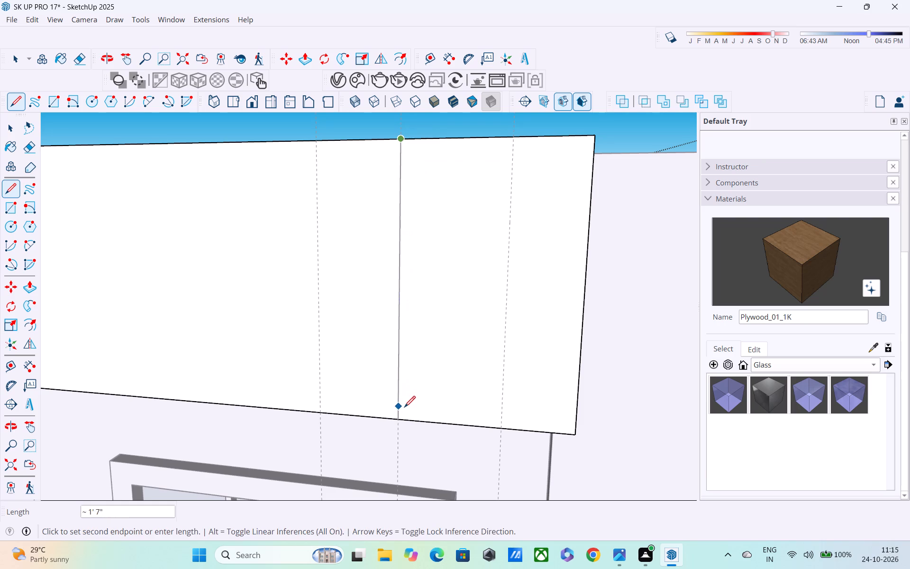
left_click(405, 419)
Push the fascia section between the dividing line and the end edge inward to notch the roof beside the corner panel, and leave the group.
key("p")
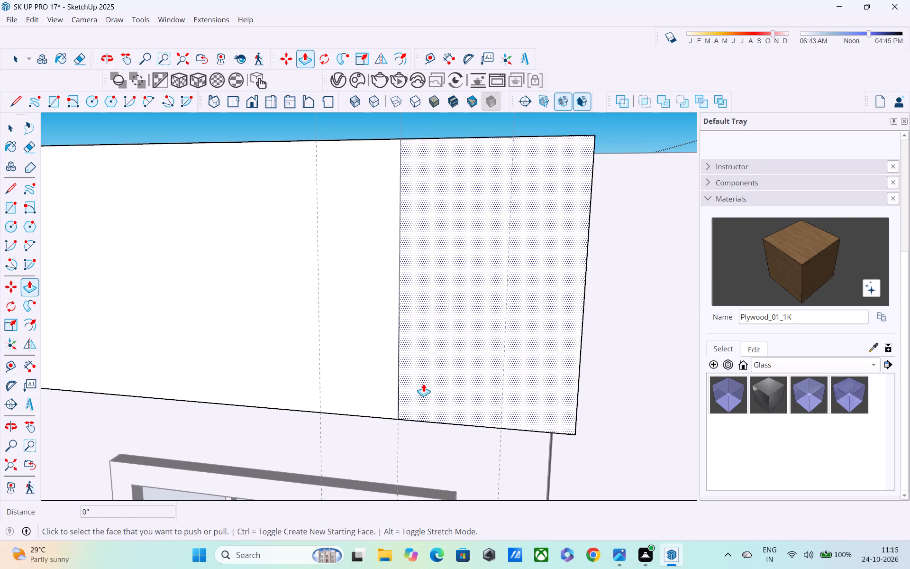
left_click(423, 384)
middle_click_drag(445, 322, 366, 413)
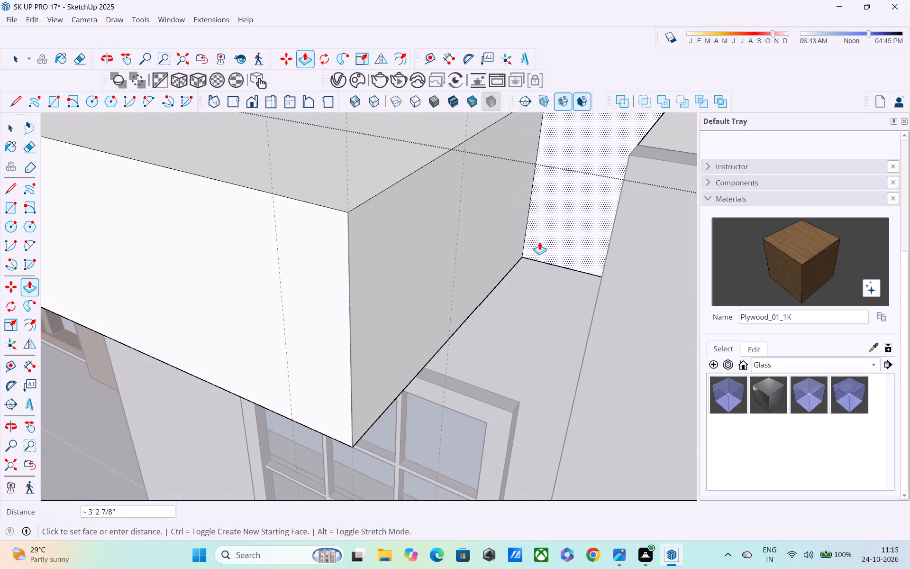
left_click(630, 210)
middle_click_drag(612, 235, 438, 243)
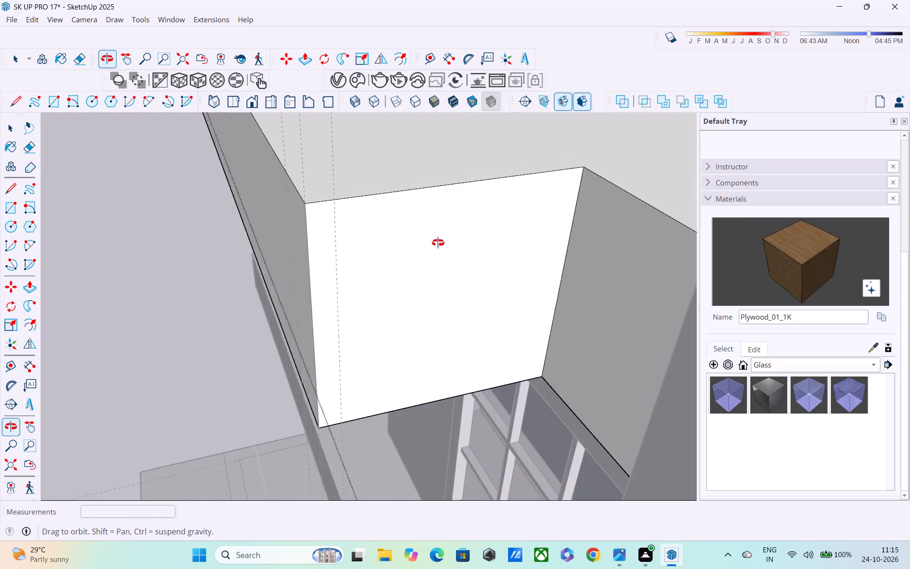
middle_click_drag(438, 243, 437, 244)
scroll(435, 245, "down", 5)
middle_click_drag(503, 265, 518, 173)
scroll(521, 180, "down", 9)
key("space")
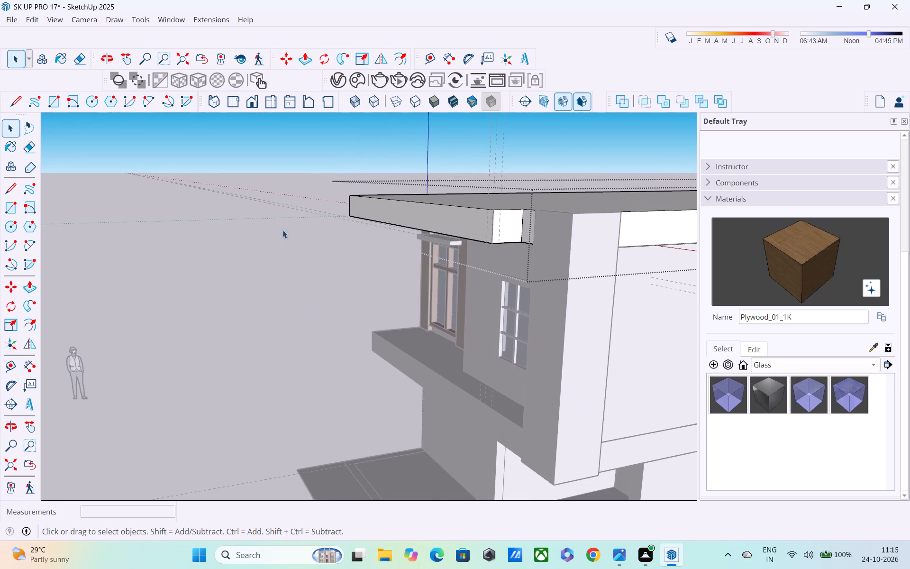
left_click(269, 226)
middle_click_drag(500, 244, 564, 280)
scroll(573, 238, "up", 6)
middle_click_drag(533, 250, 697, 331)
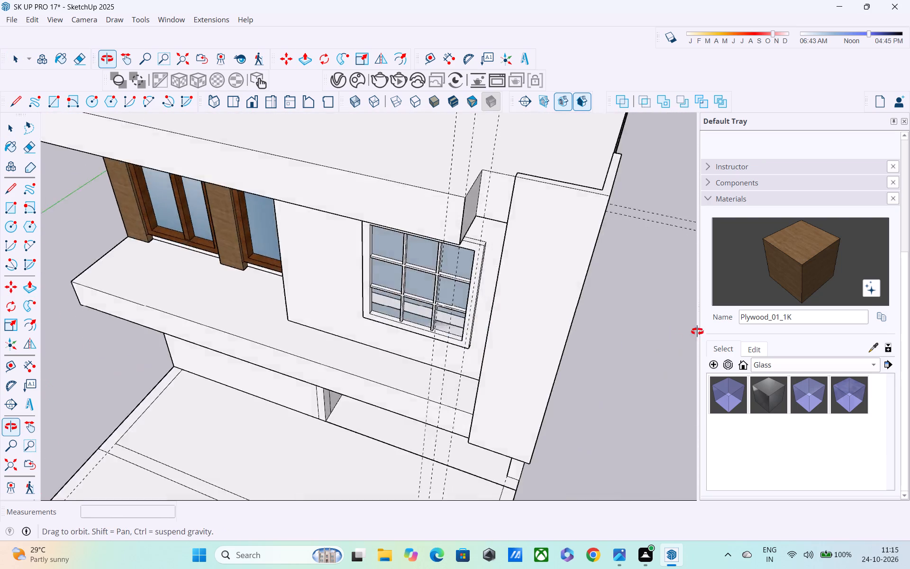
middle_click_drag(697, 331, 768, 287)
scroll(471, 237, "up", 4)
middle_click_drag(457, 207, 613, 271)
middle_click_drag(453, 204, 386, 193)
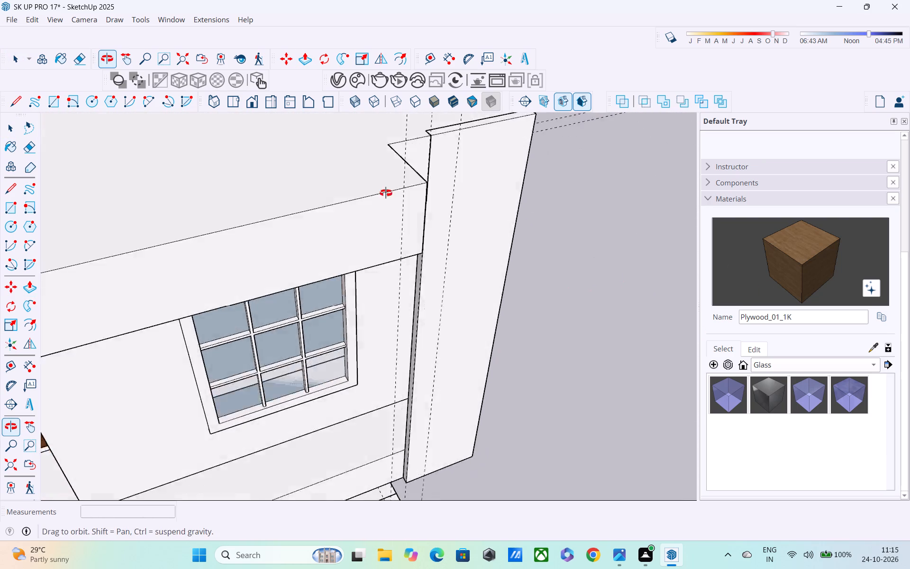
Open the roof slab group, pull the corner notch's back face 3" outward to the corner panel, and leave the group.
middle_click_drag(386, 193, 254, 187)
scroll(487, 145, "down", 3)
middle_click_drag(495, 146, 45, 256)
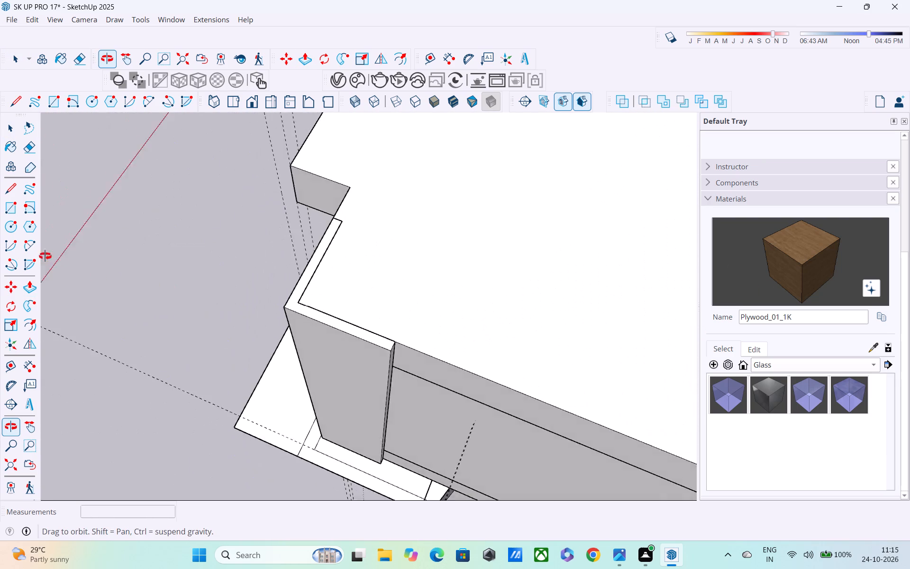
middle_click_drag(45, 256, 11, 243)
scroll(431, 241, "up", 4)
middle_click_drag(374, 257, 768, 198)
key("p")
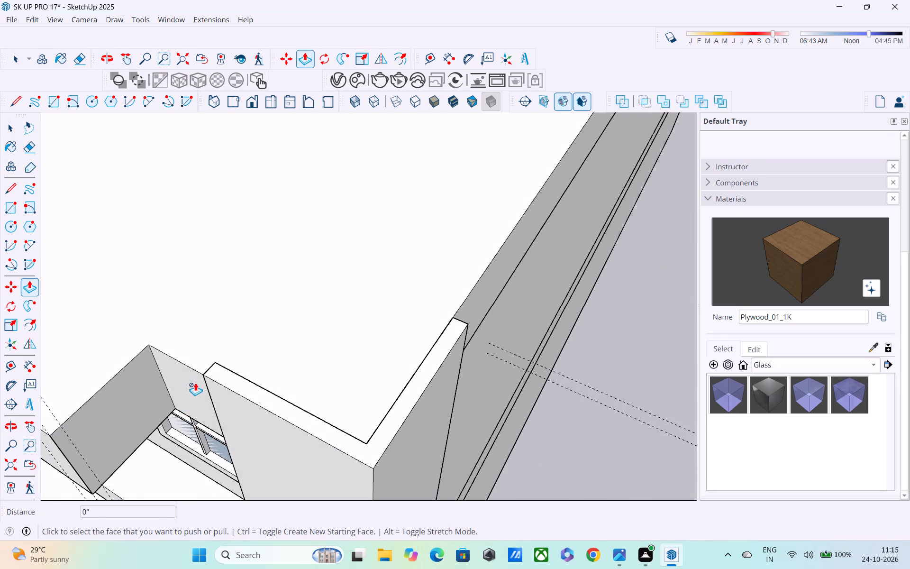
key("space")
double_click(185, 398)
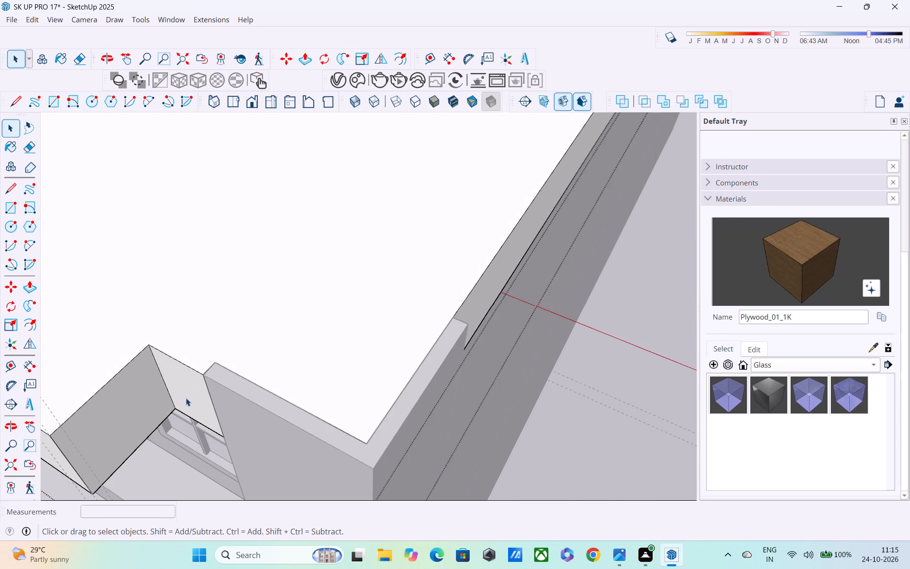
key("p")
left_click(192, 392)
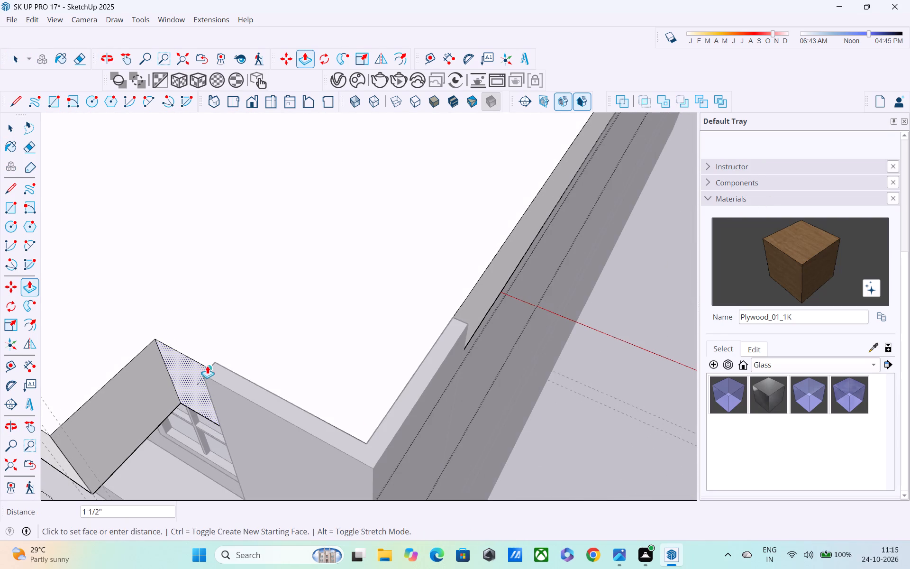
left_click(211, 362)
scroll(266, 413, "up", 1)
middle_click_drag(273, 418, 421, 216)
scroll(366, 334, "down", 5)
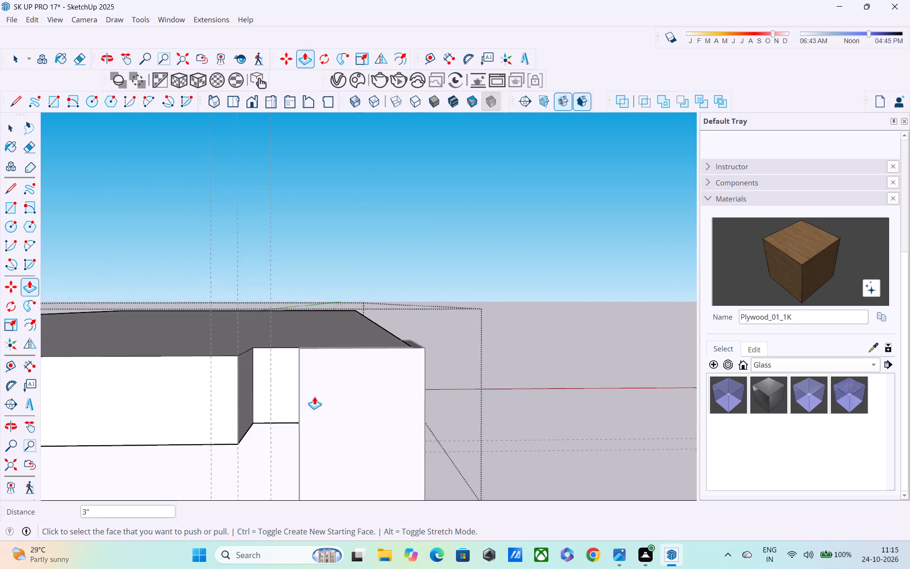
scroll(314, 396, "down", 1)
middle_click_drag(319, 346, 341, 294)
scroll(341, 332, "down", 5)
middle_click_drag(332, 367, 444, 379)
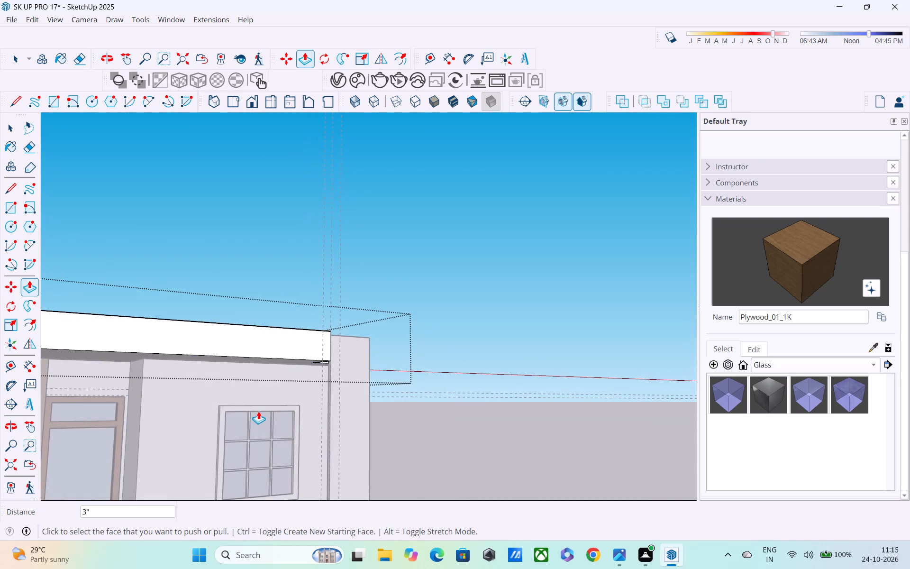
scroll(265, 404, "up", 4)
scroll(345, 385, "up", 2)
key("space")
left_click(514, 285)
Push the corner panel's narrow inner side face 5" inward to the outermost vertical guide.
scroll(363, 413, "up", 2)
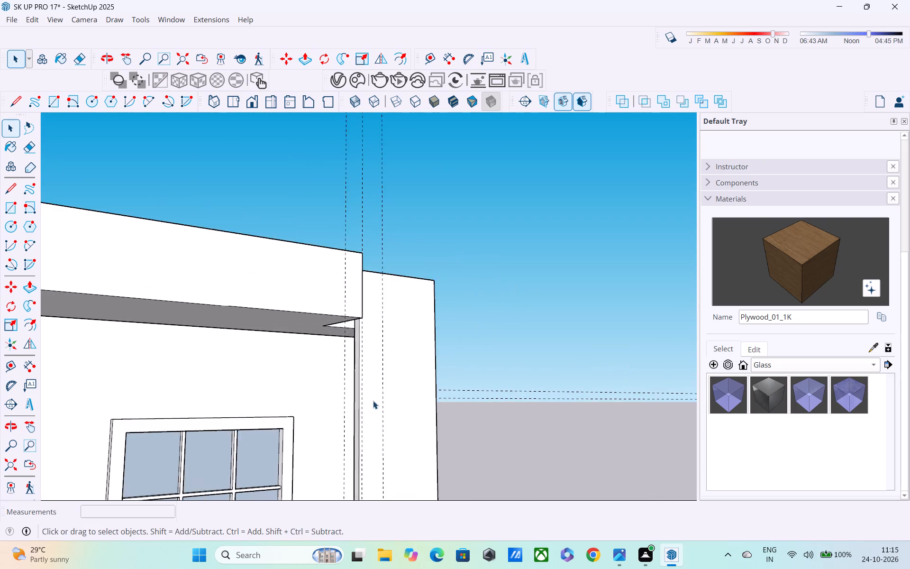
scroll(373, 401, "up", 1)
middle_click_drag(366, 394, 572, 376)
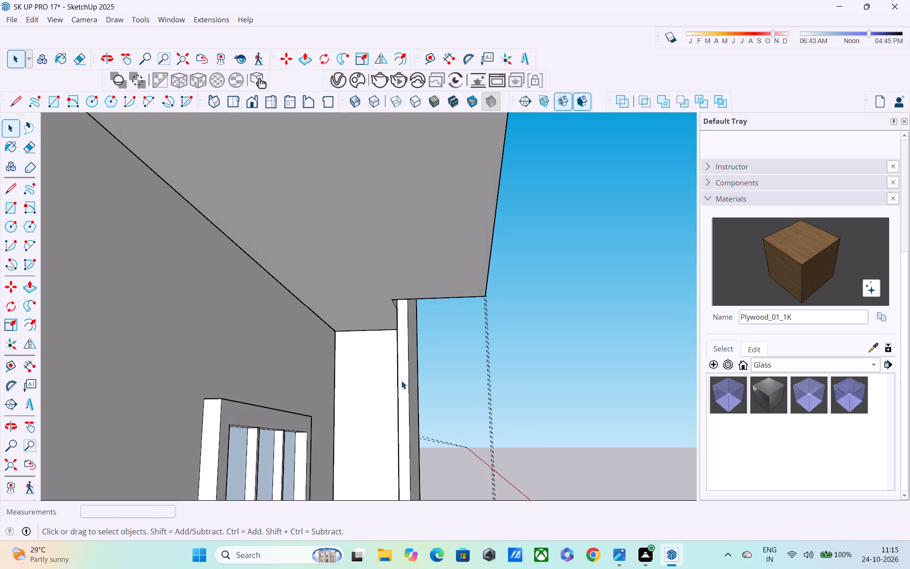
double_click(401, 381)
key("p")
left_click(400, 394)
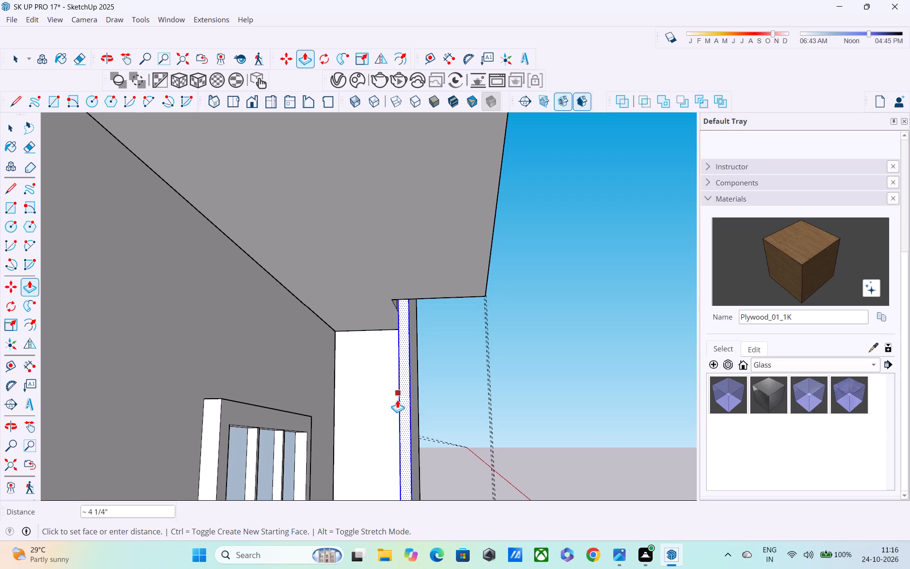
middle_click_drag(394, 401, 91, 478)
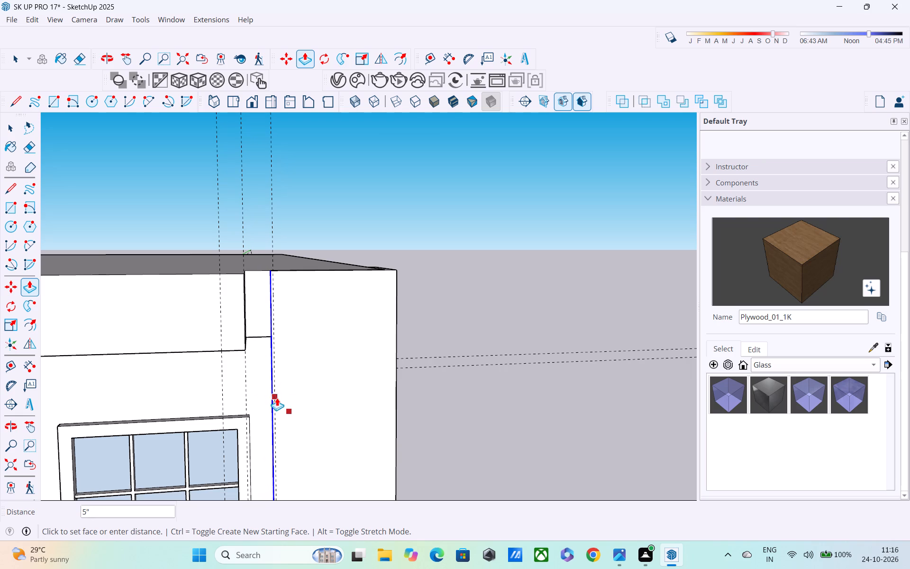
left_click(277, 399)
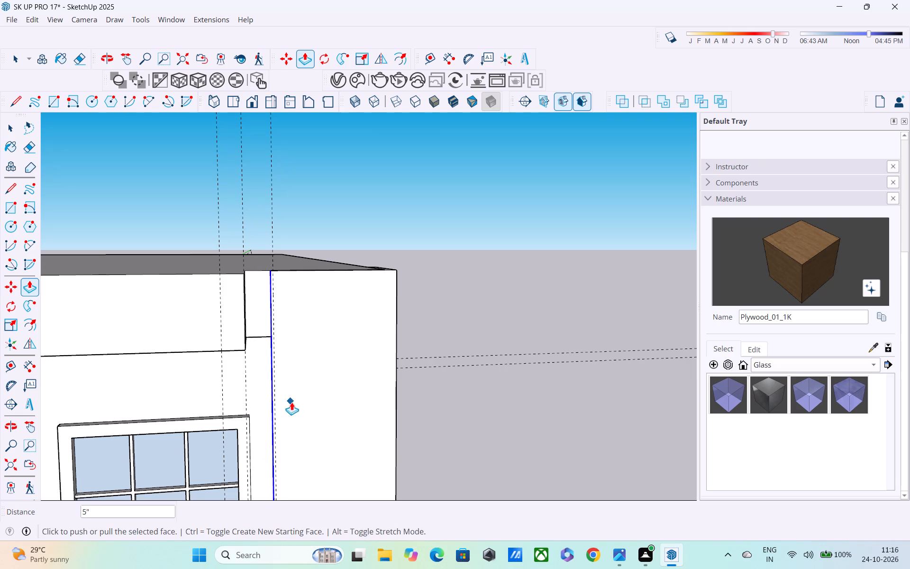
middle_click_drag(291, 402, 0, 440)
scroll(164, 427, "down", 4)
scroll(243, 418, "up", 1)
middle_click_drag(247, 418, 508, 293)
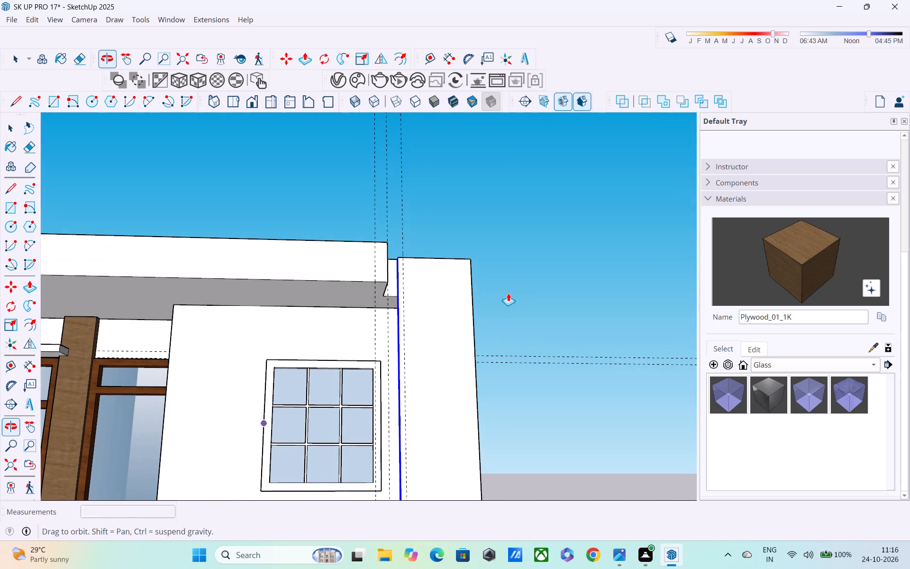
middle_click_drag(508, 293, 510, 294)
scroll(465, 312, "down", 5)
key("space")
left_click(469, 239)
Delete the three vertical guides beside the corner panel.
scroll(464, 316, "down", 1)
middle_click_drag(464, 321, 439, 382)
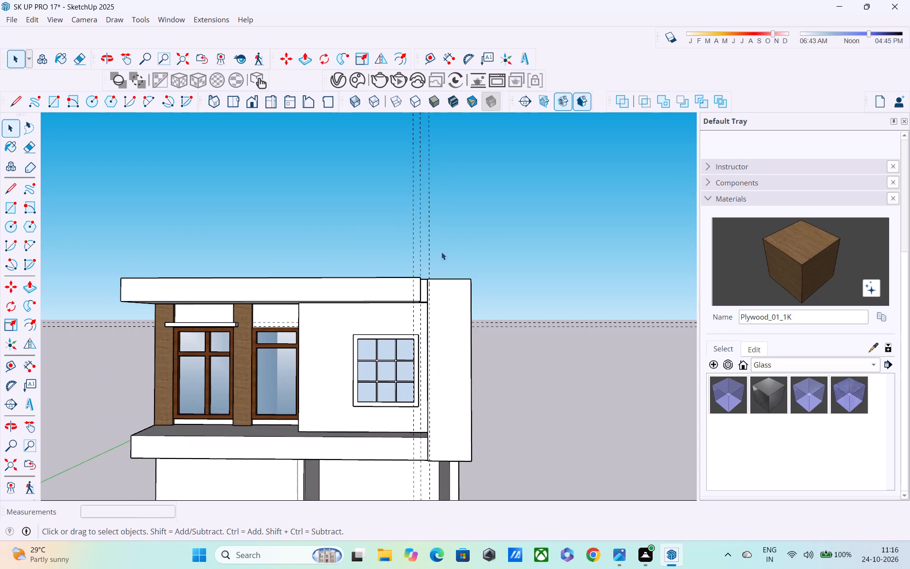
left_click_drag(446, 160, 338, 218)
key("Delete")
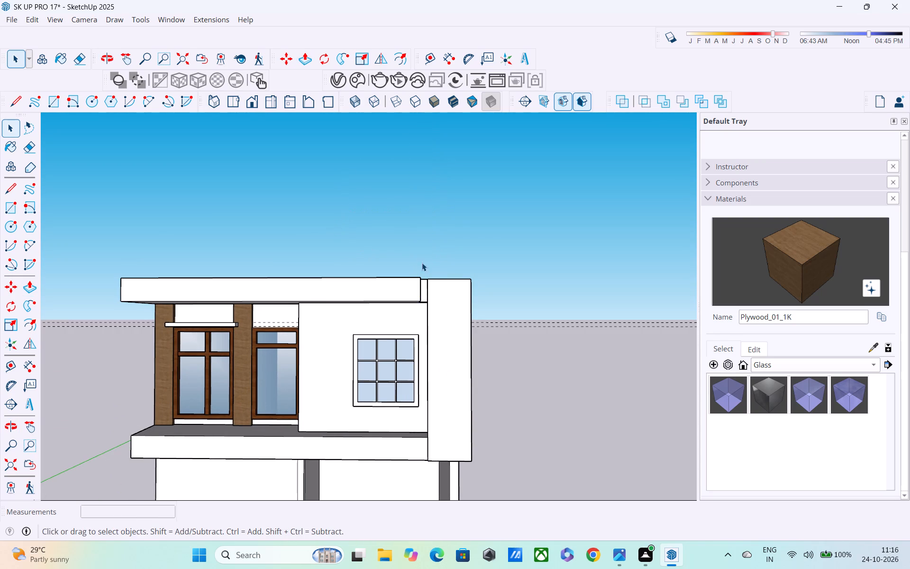
Place a vertical guide on the front roof fascia 6.5' from its end edge at the corner notch.
scroll(430, 270, "down", 1)
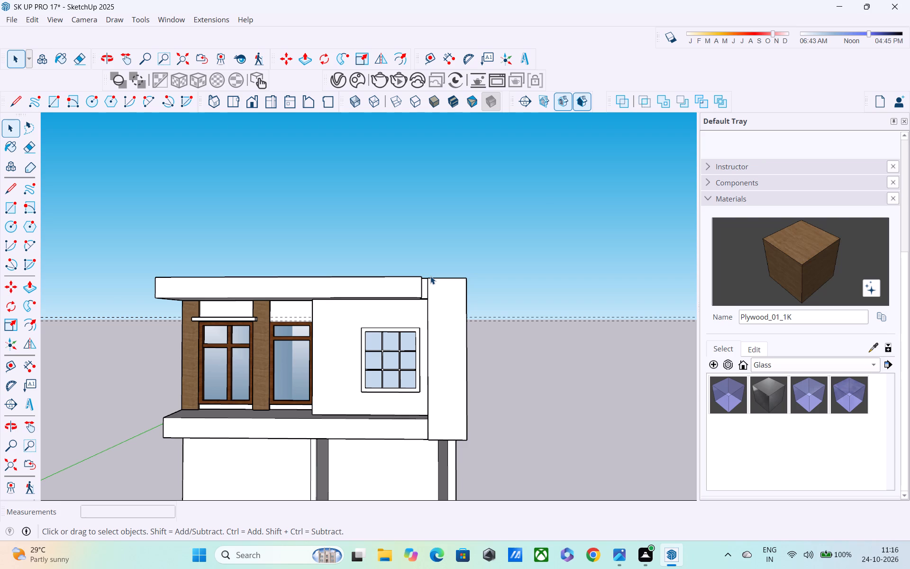
middle_click_drag(398, 400, 403, 438)
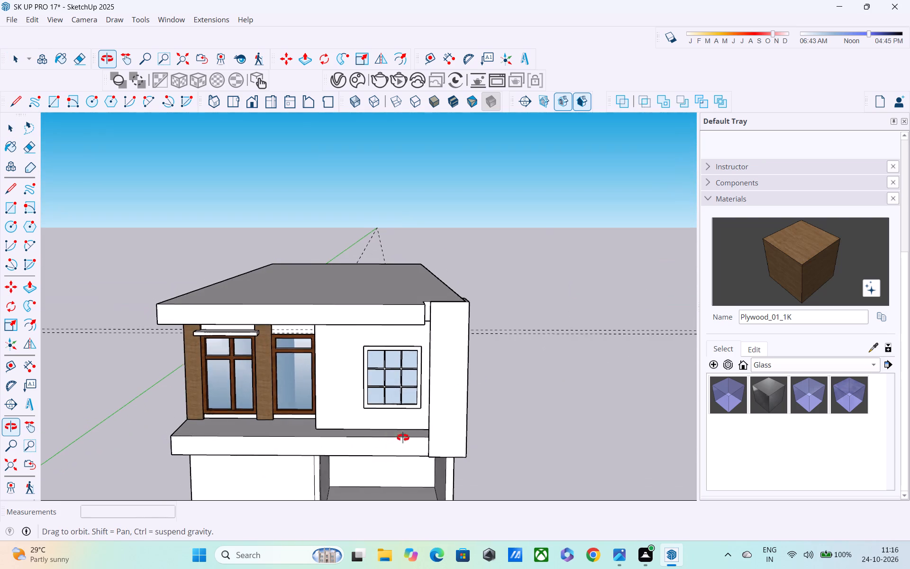
middle_click_drag(403, 438, 404, 437)
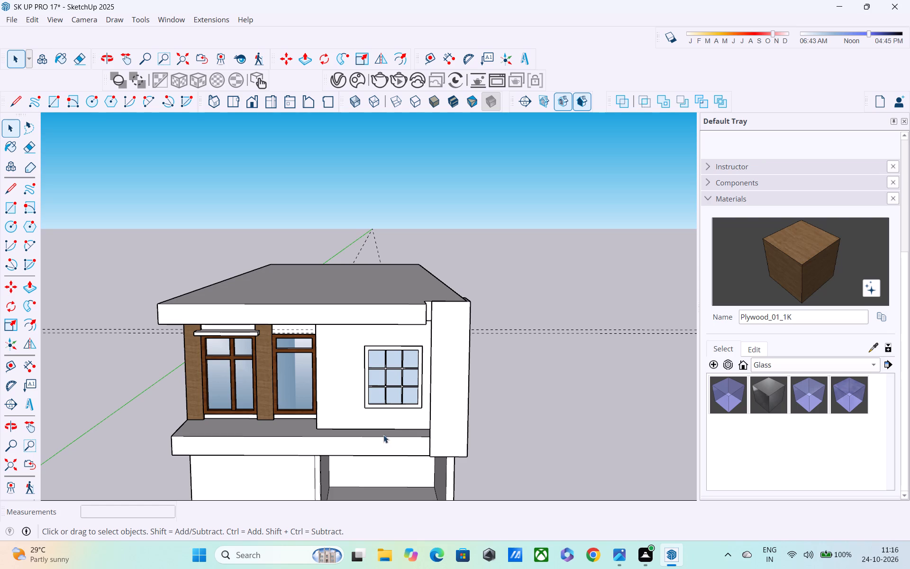
middle_click_drag(286, 377, 274, 292)
scroll(366, 279, "up", 2)
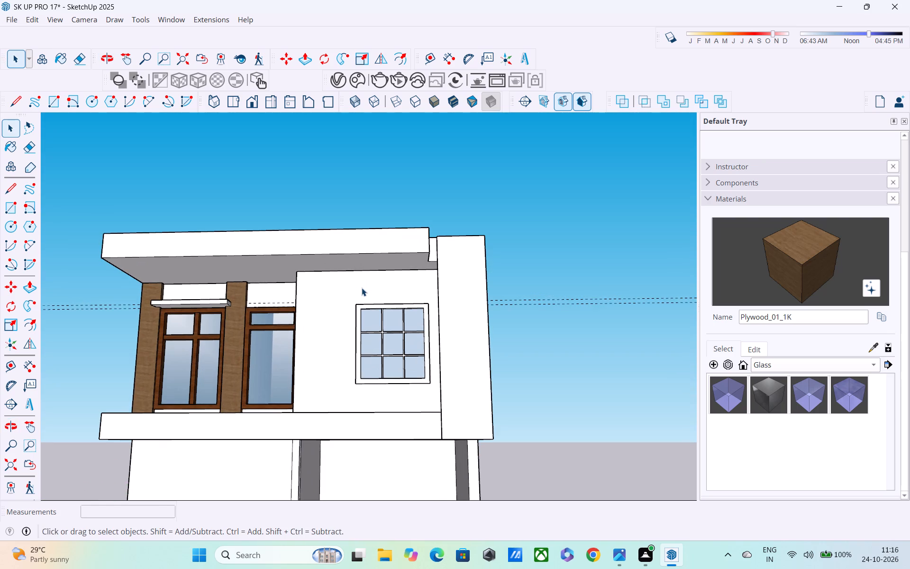
key("t")
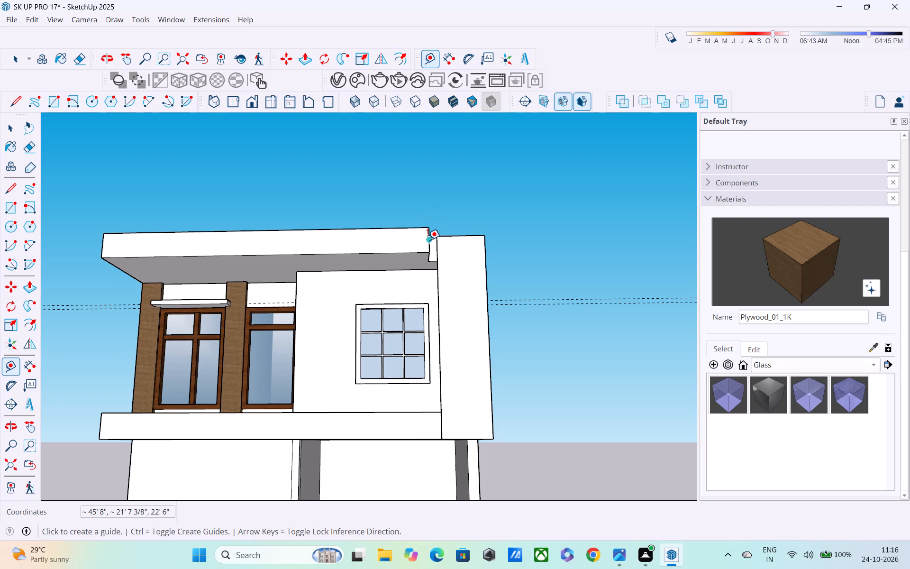
left_click(428, 240)
middle_click_drag(342, 257, 343, 319)
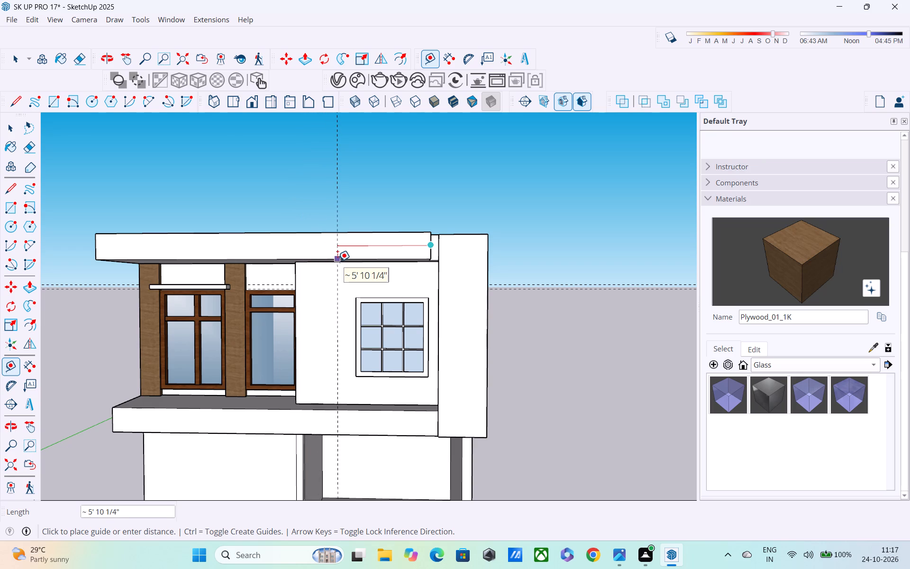
type("6.5'")
key("Return")
Measure the height of the roof fascia's end edge beside the corner notch.
scroll(330, 257, "up", 1)
middle_click_drag(330, 257, 297, 205)
scroll(320, 239, "up", 3)
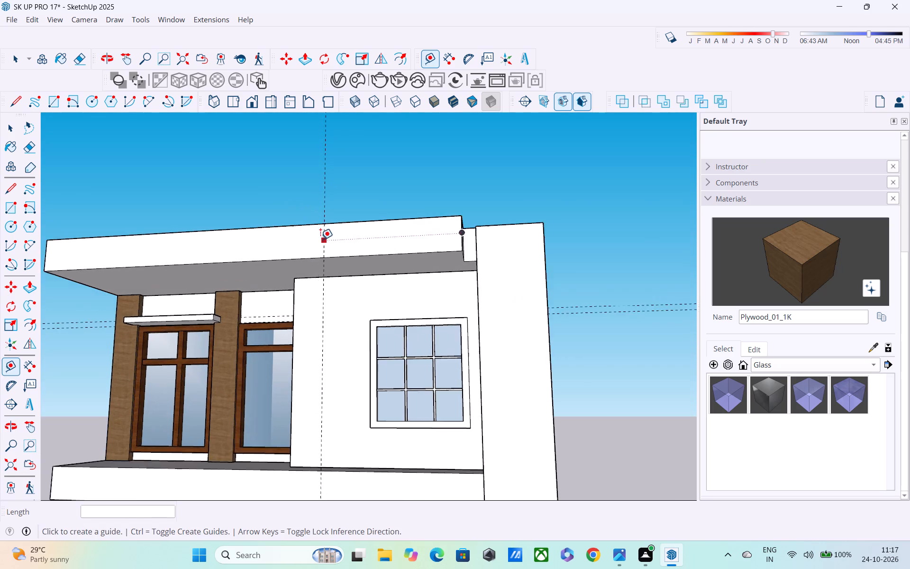
middle_click_drag(321, 254, 320, 288)
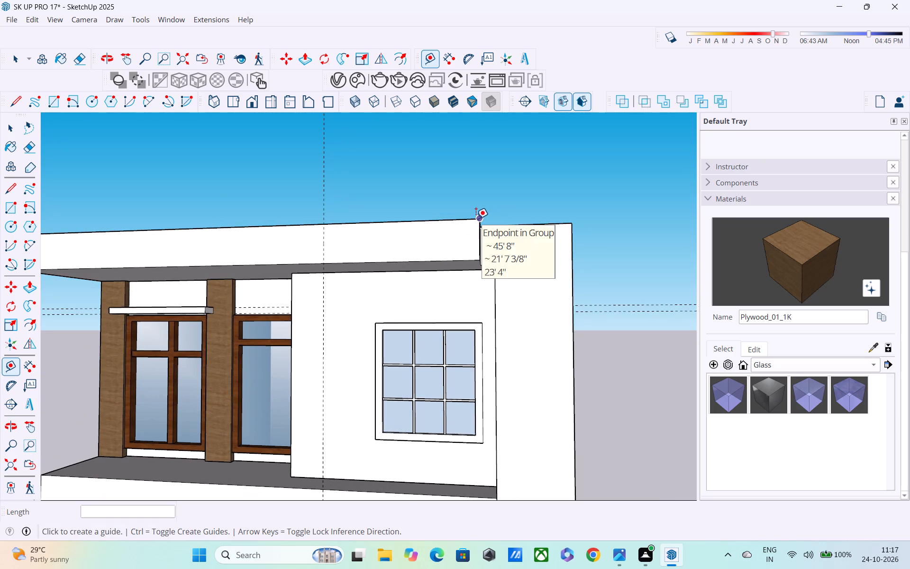
left_click(476, 219)
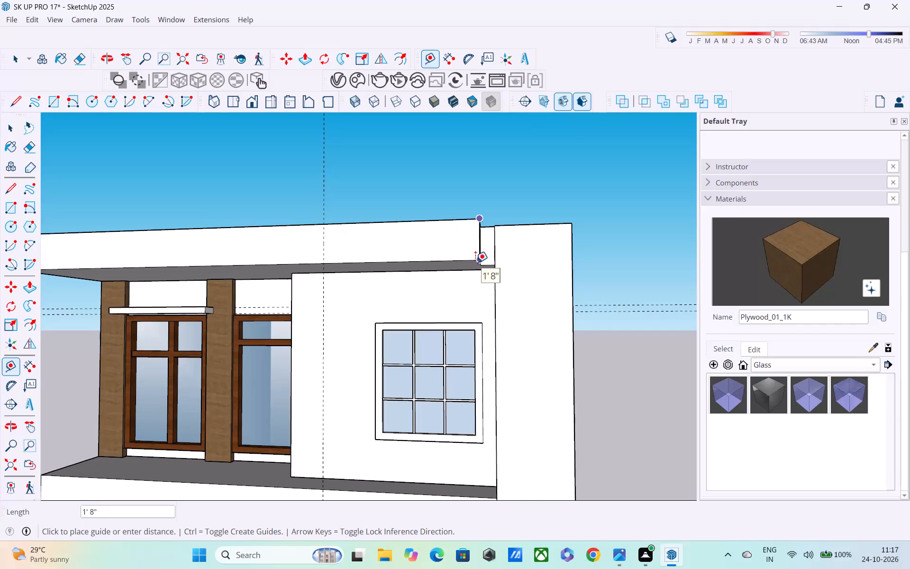
key("space")
Draw a vertical line down the roof fascia along the new guide, from top edge to bottom edge.
key("l")
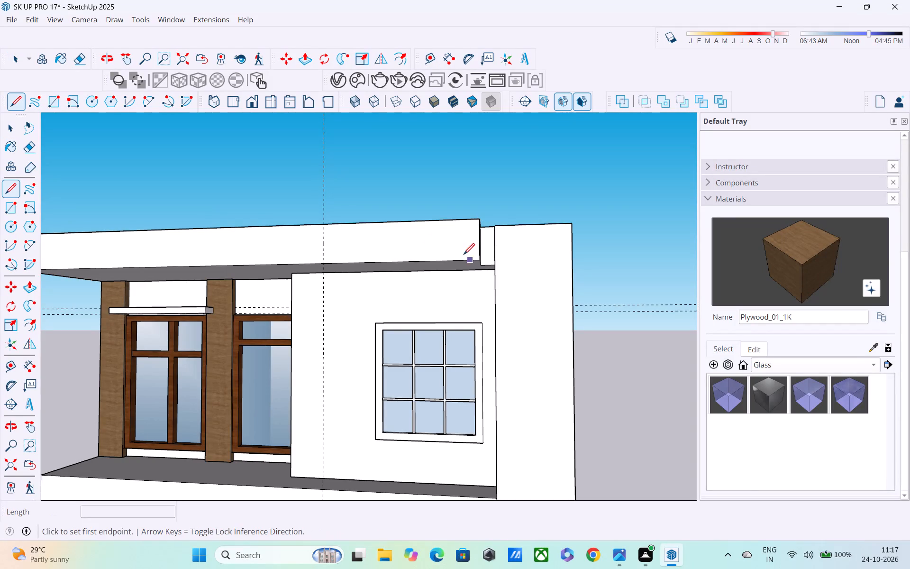
left_click(322, 228)
left_click(326, 263)
key("space")
Open the roof slab group and split its fascia face with a 1' 8" vertical line along the guide.
middle_click_drag(389, 274, 472, 376)
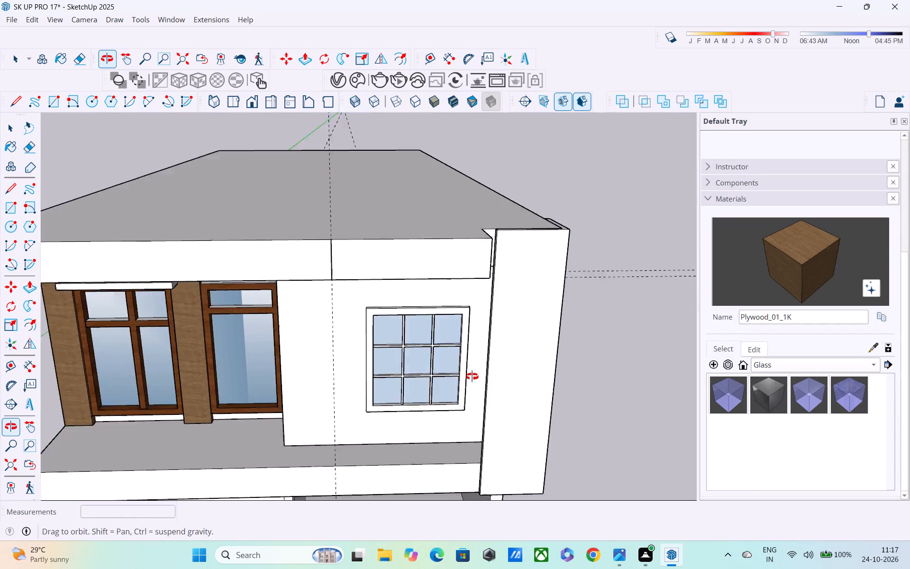
middle_click_drag(472, 376, 524, 393)
scroll(446, 363, "down", 3)
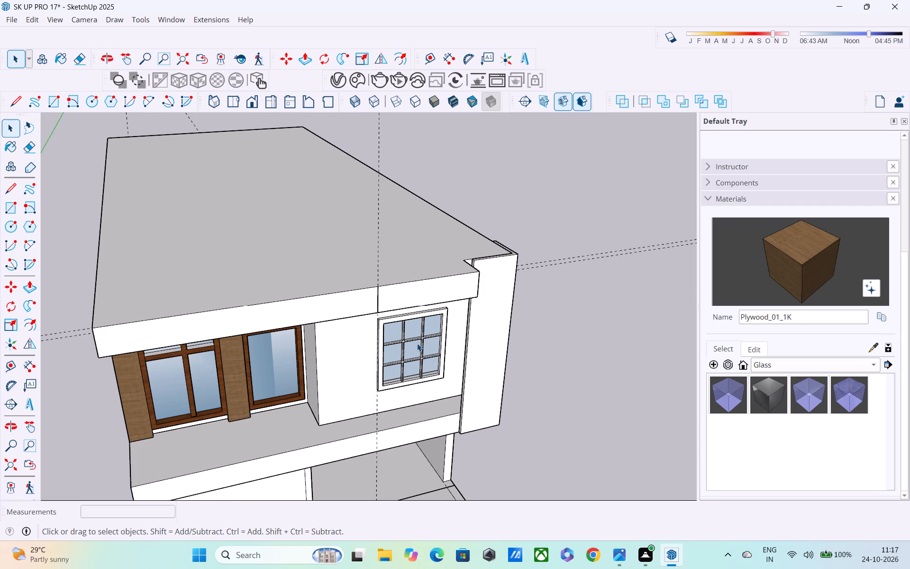
middle_click_drag(422, 328, 291, 320)
key("p")
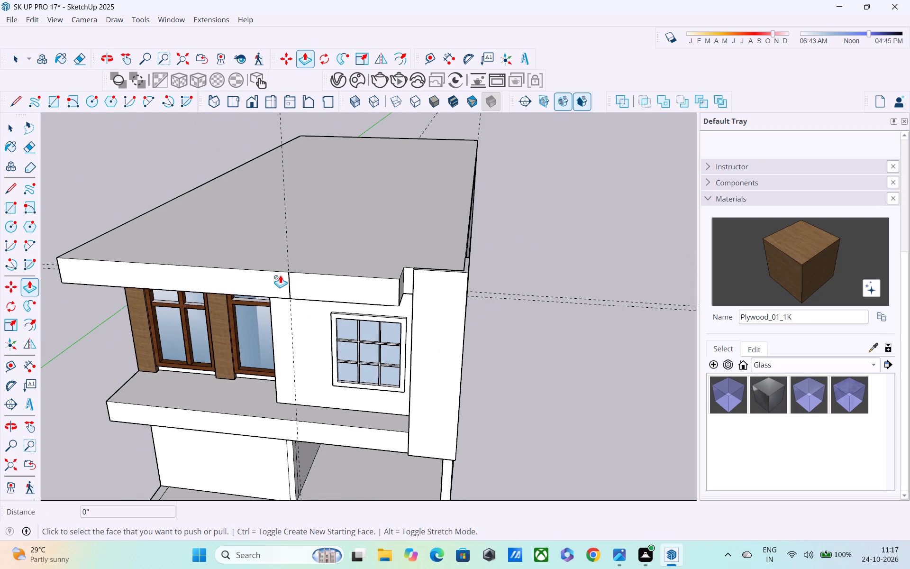
key("space")
double_click(278, 284)
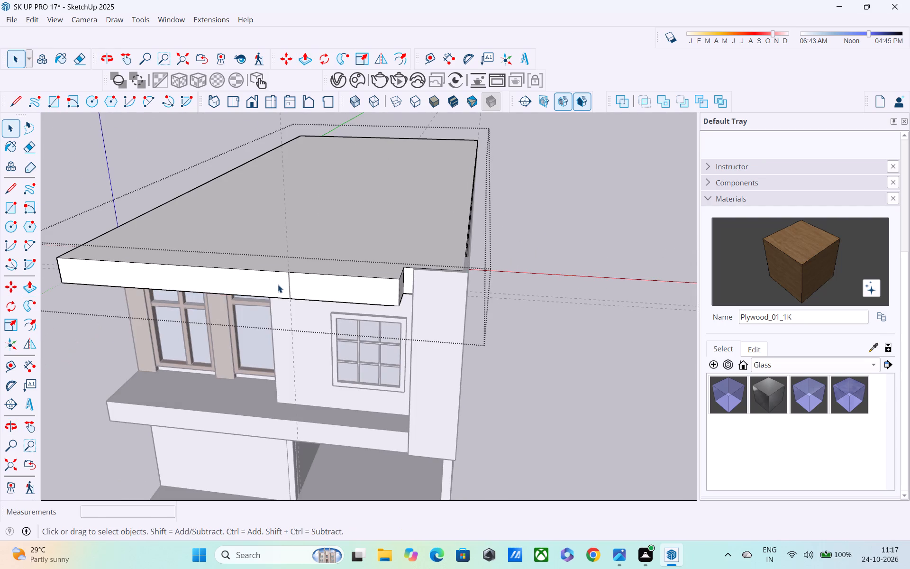
key("l")
left_click(291, 272)
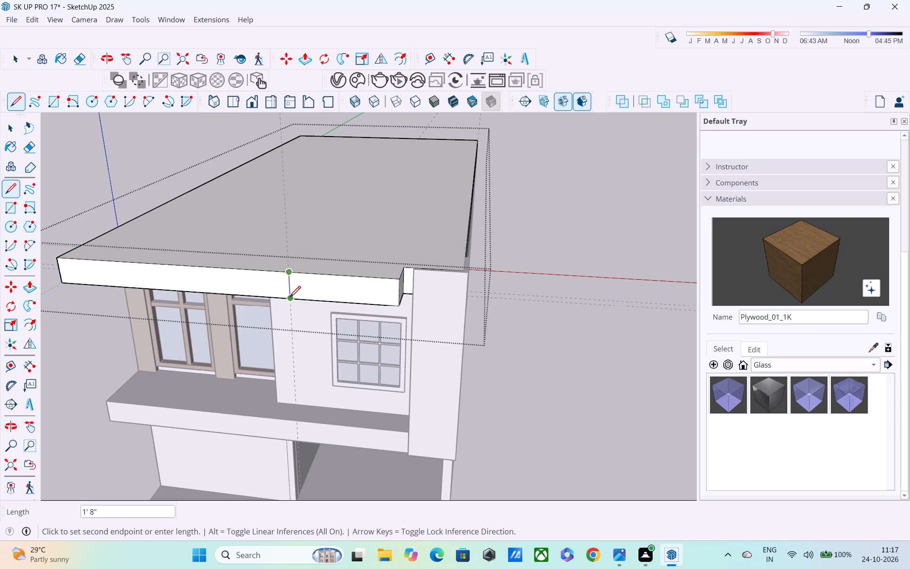
left_click(290, 298)
Push the longer fascia section above the wood-framed windows back 2', leaving the section beside the corner notch projecting.
key("p")
left_click(267, 281)
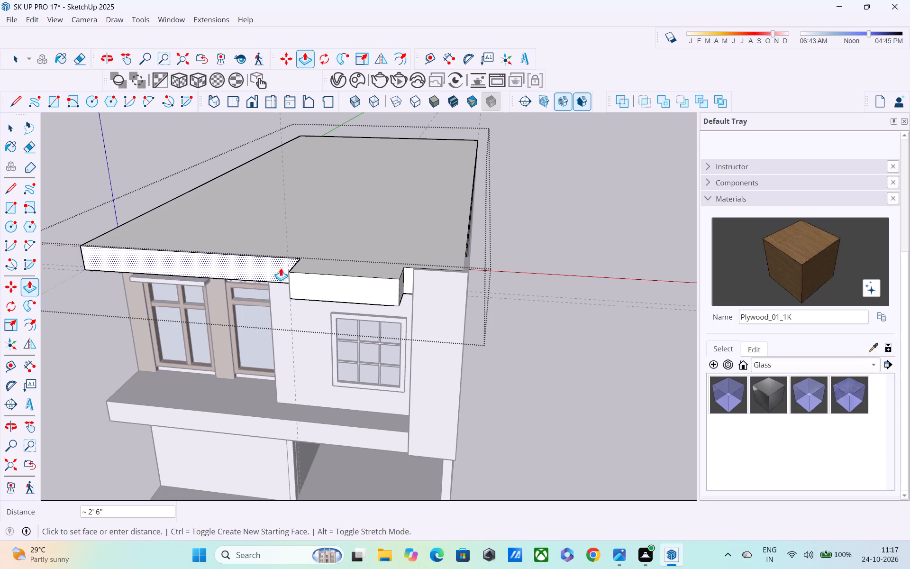
left_click(409, 266)
Examine the stepped front roof edge and the whole building from the front and the corner.
middle_click_drag(348, 294, 472, 230)
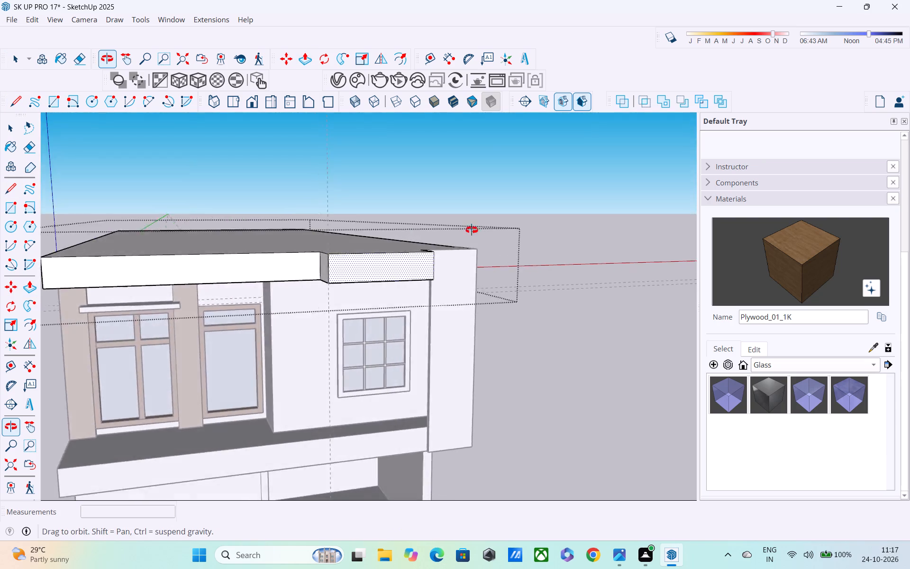
middle_click_drag(472, 230, 530, 250)
scroll(438, 257, "down", 4)
middle_click_drag(391, 277, 304, 230)
scroll(293, 234, "down", 4)
middle_click_drag(357, 244, 364, 228)
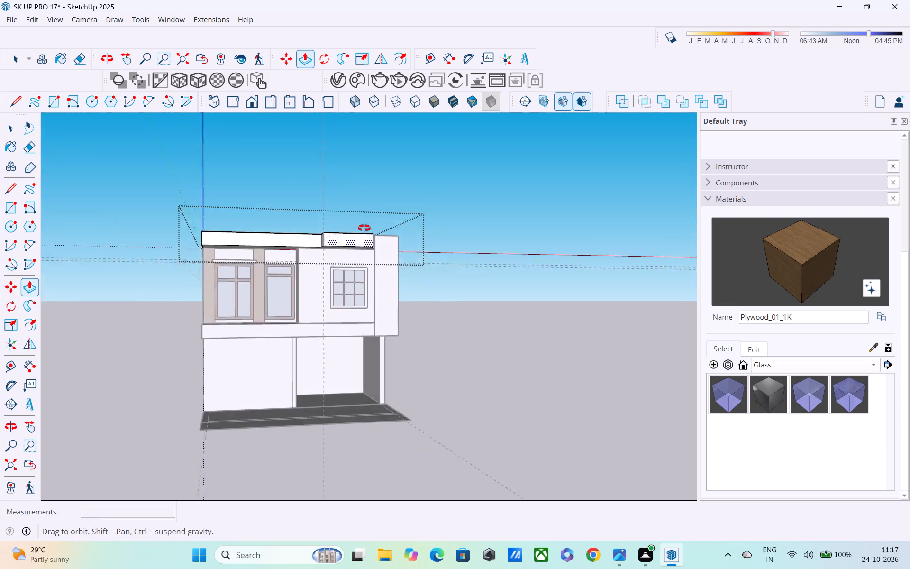
middle_click_drag(364, 228, 369, 212)
scroll(369, 212, "down", 2)
middle_click_drag(372, 213, 204, 296)
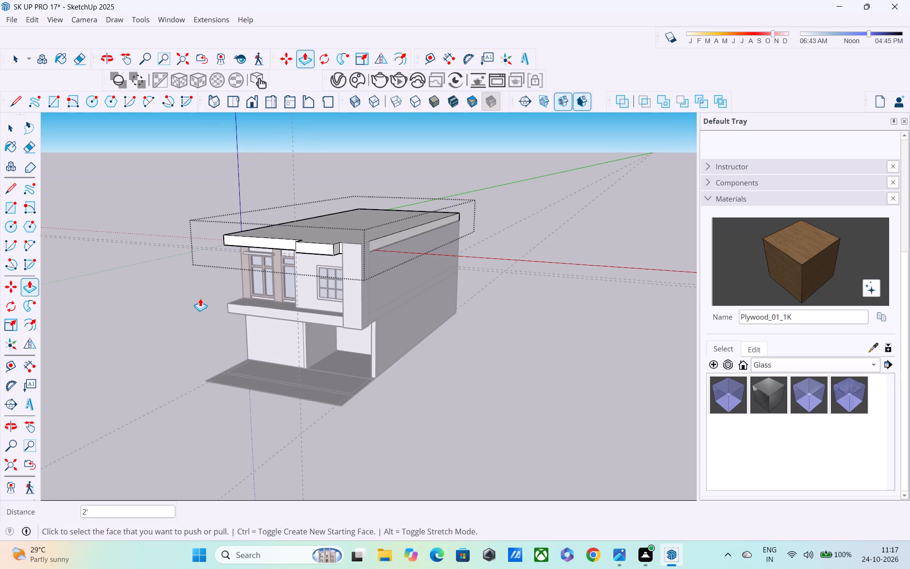
Close the roof slab group and its enclosing upper-floor group, returning to the whole building model.
scroll(200, 298, "down", 1)
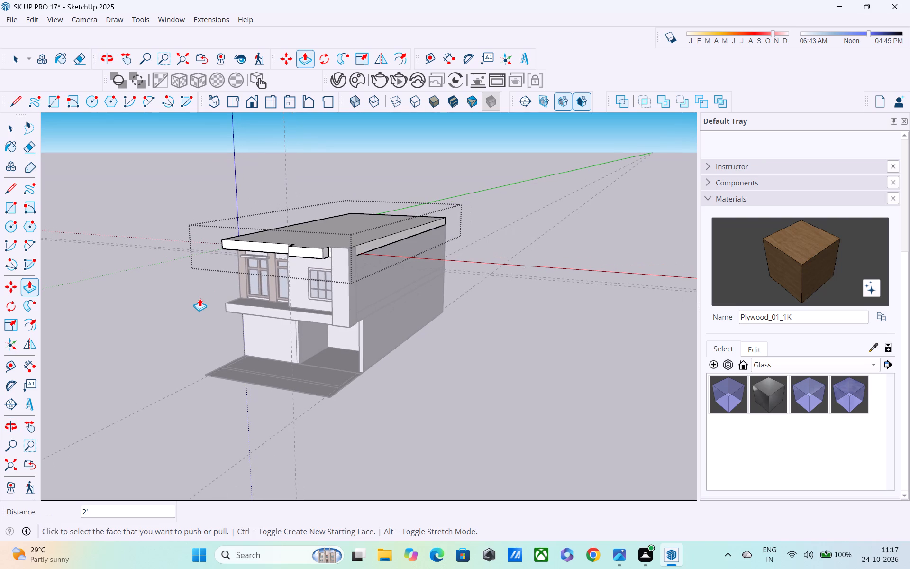
middle_click_drag(383, 262, 428, 295)
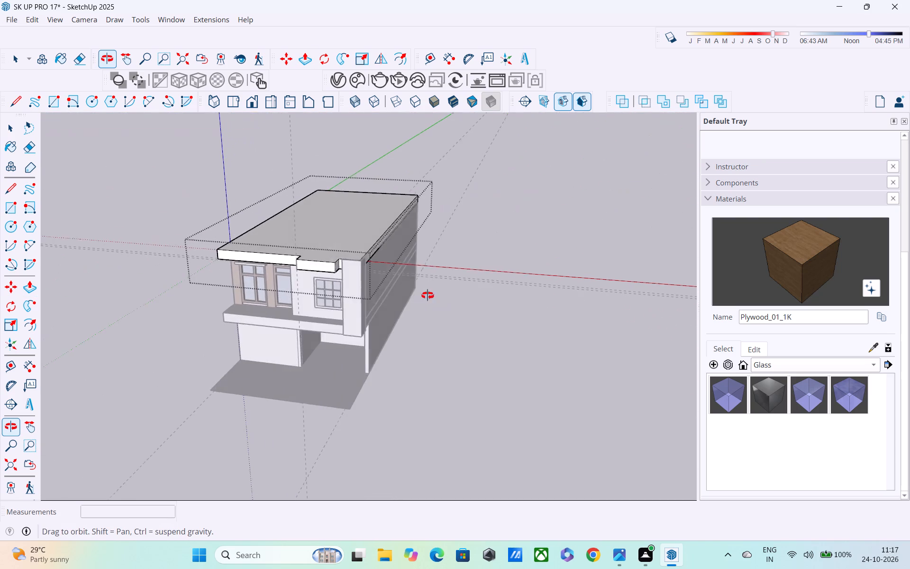
middle_click_drag(428, 295, 428, 295)
scroll(328, 259, "up", 2)
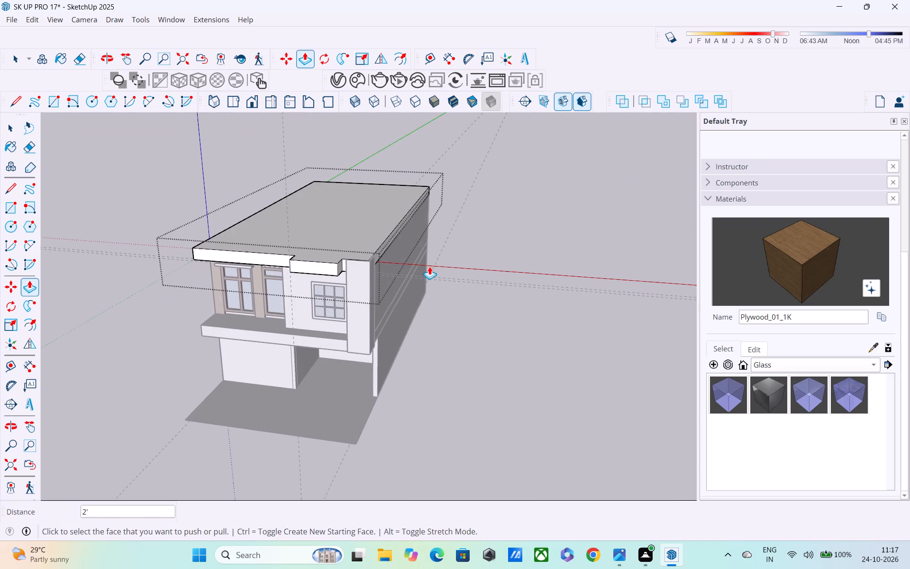
middle_click_drag(446, 259, 564, 266)
key("space")
left_click(436, 221)
middle_click_drag(444, 253, 448, 212)
left_click(449, 210)
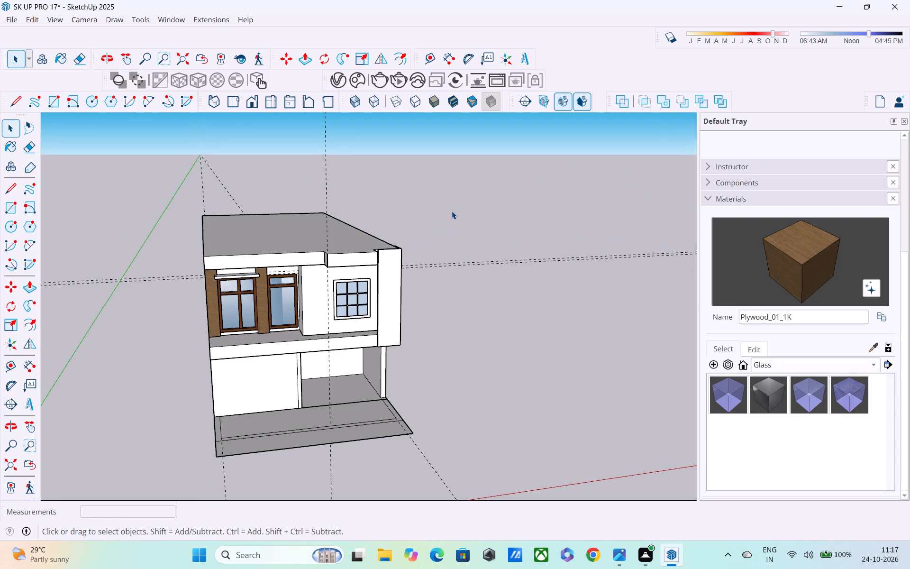
Delete the vertical guide running through the upper front facade.
scroll(388, 269, "up", 1)
middle_click_drag(379, 268, 316, 248)
scroll(418, 185, "down", 4)
left_click(342, 160)
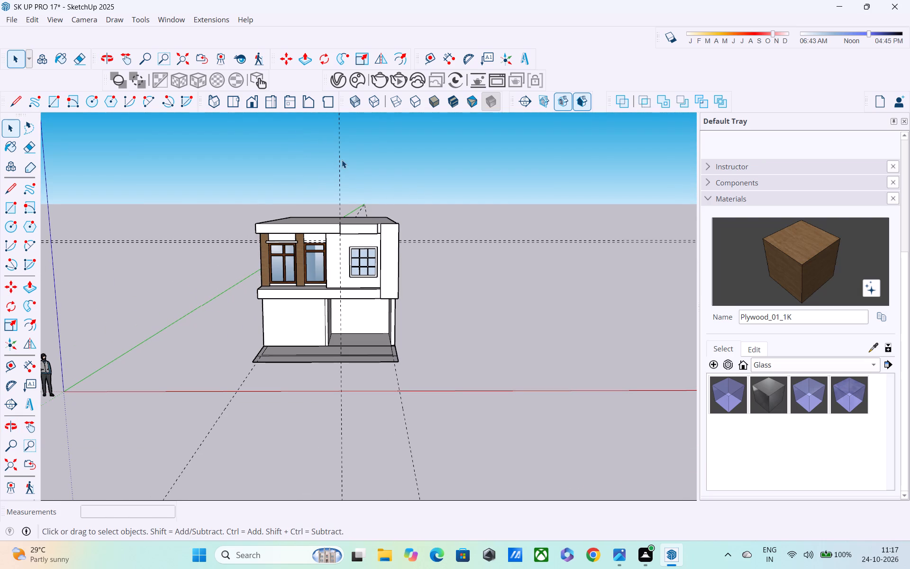
left_click(338, 167)
key("Delete")
Open the upper-floor group, delete the two horizontal guides crossing above its windows, and close the group.
left_click_drag(193, 223, 148, 285)
double_click(171, 259)
left_click_drag(184, 225, 166, 278)
left_click(179, 259)
double_click(336, 248)
left_click_drag(191, 222, 142, 277)
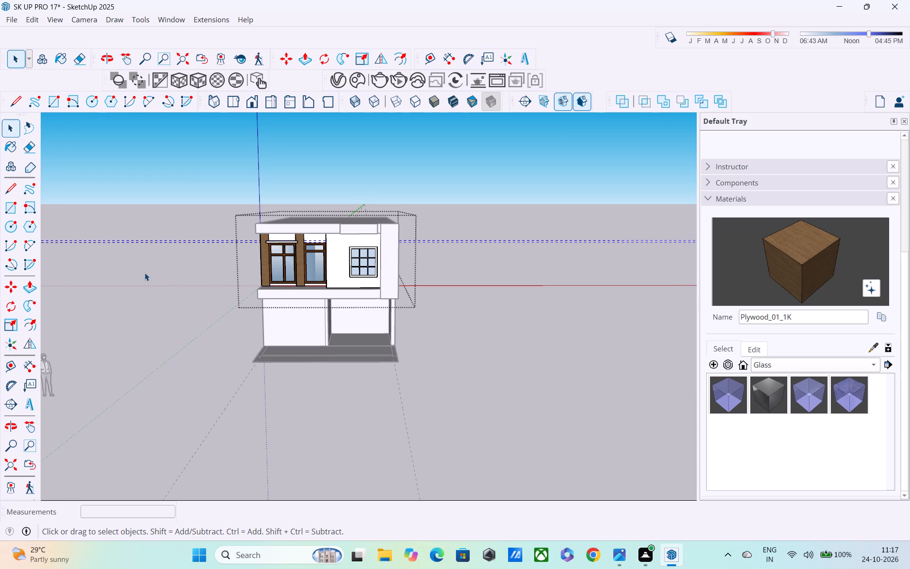
key("Delete")
middle_click_drag(307, 285, 333, 289)
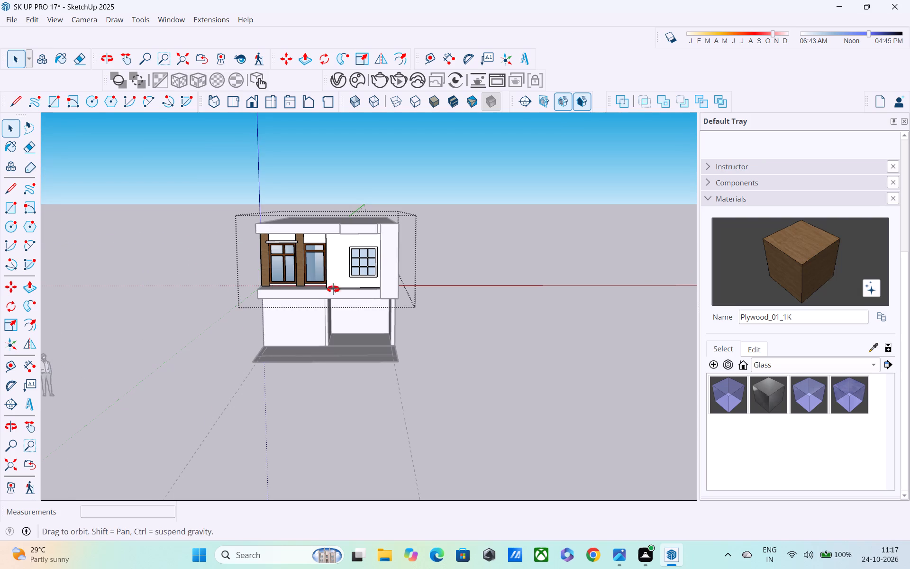
middle_click_drag(333, 289, 395, 285)
left_click(424, 167)
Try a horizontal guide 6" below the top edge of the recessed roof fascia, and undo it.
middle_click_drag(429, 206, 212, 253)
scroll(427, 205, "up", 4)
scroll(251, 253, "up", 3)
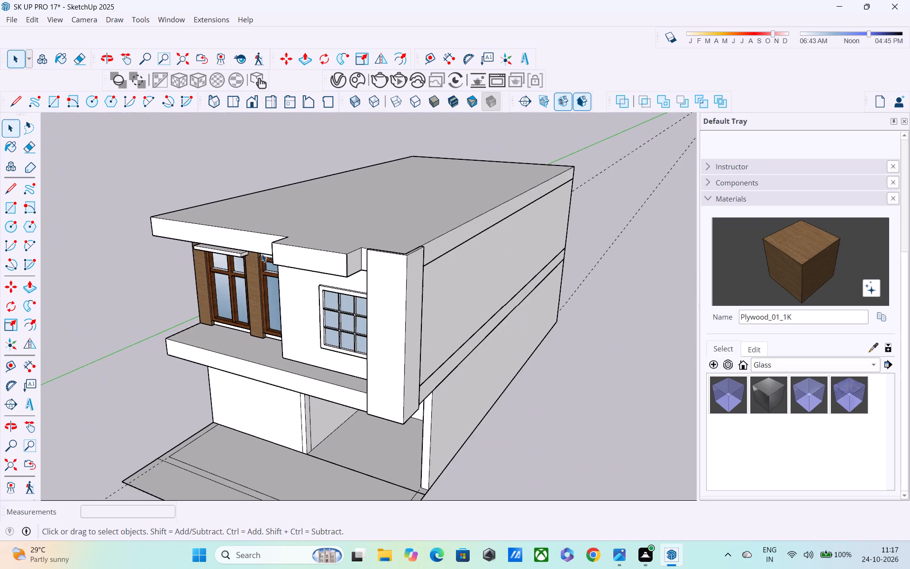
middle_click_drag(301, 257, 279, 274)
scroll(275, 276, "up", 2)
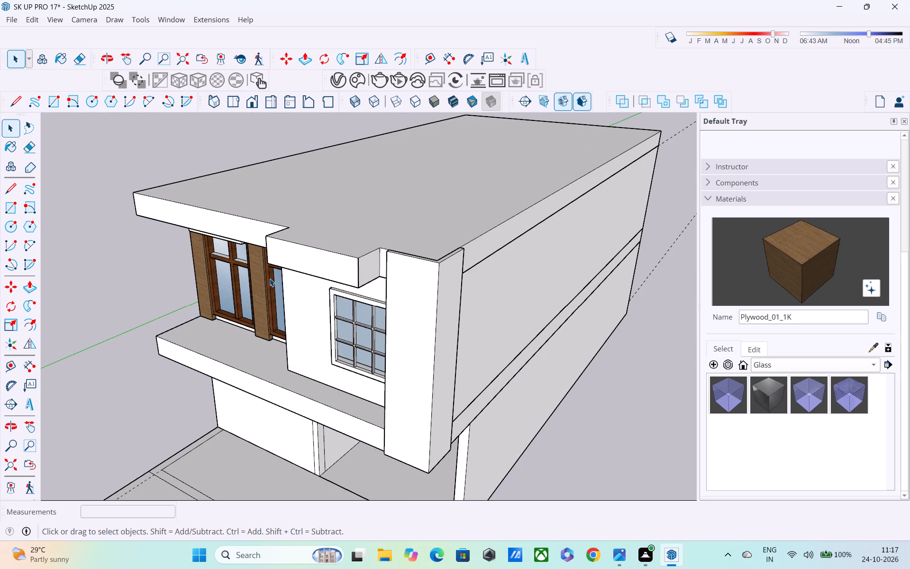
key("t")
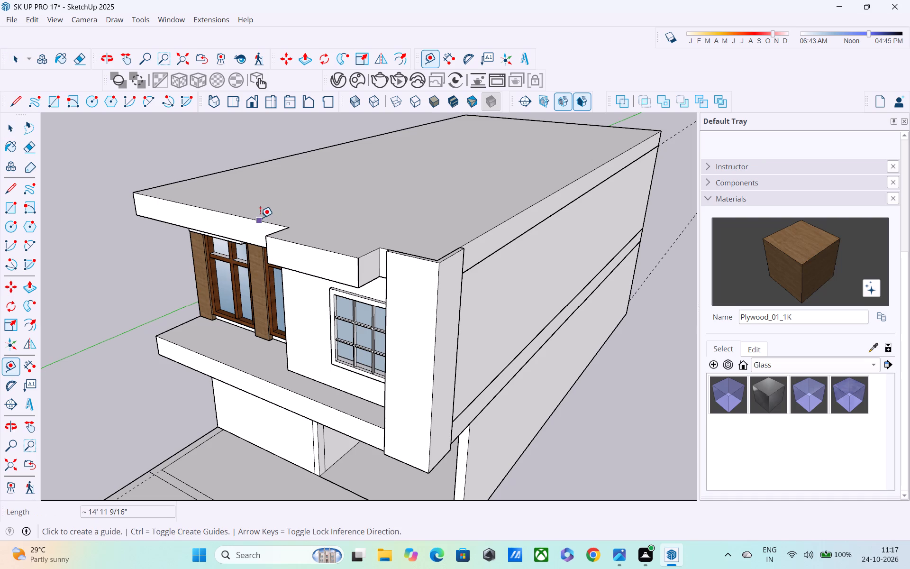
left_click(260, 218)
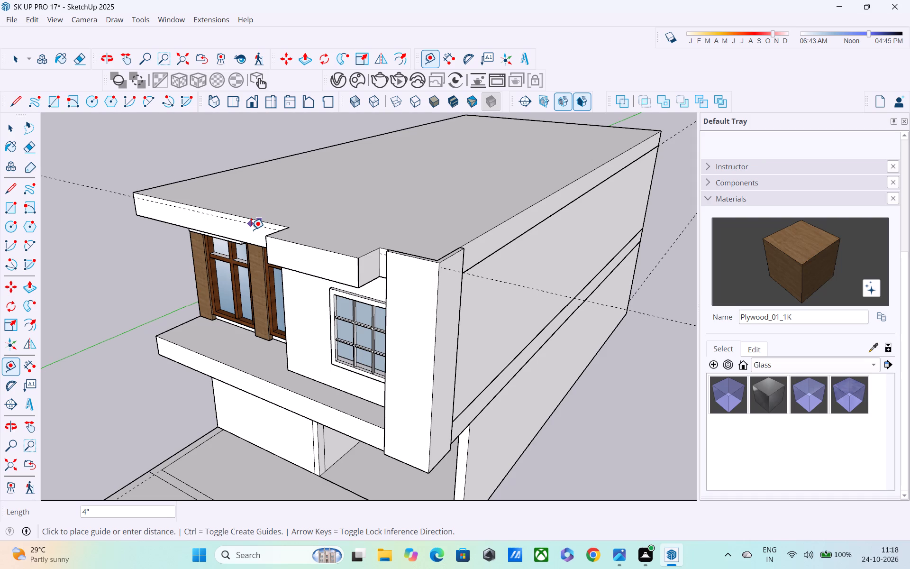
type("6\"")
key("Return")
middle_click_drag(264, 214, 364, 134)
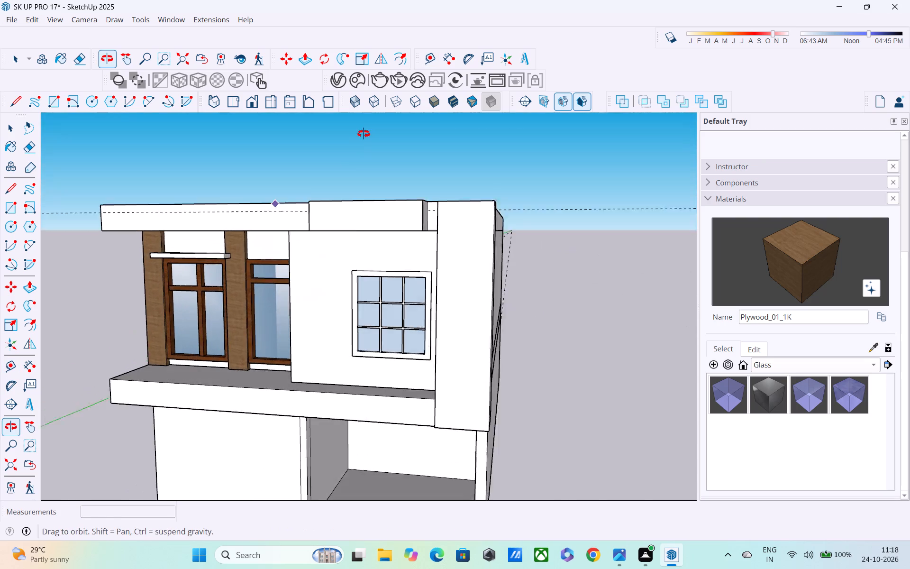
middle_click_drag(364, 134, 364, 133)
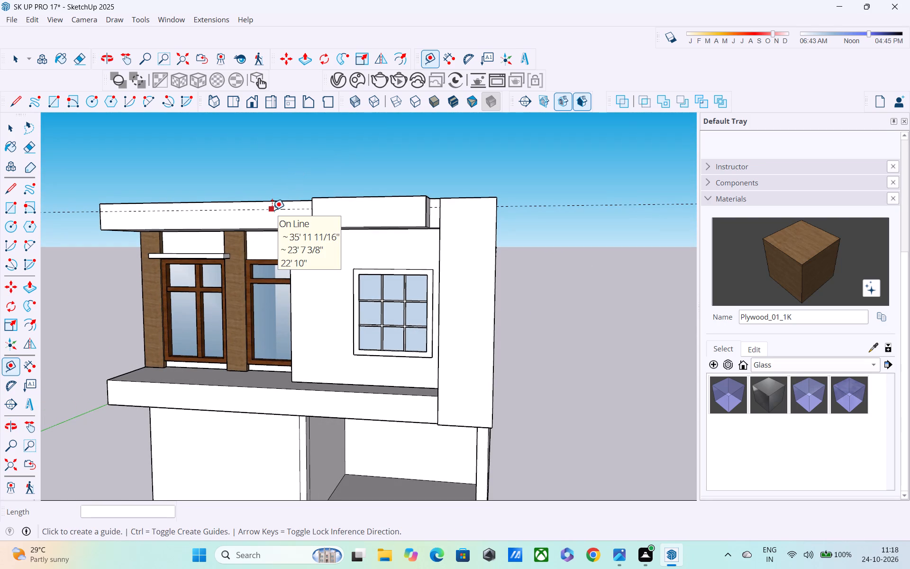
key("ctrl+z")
Place a horizontal guide 10" below the top edge of the recessed roof fascia.
left_click_drag(272, 202, 270, 207)
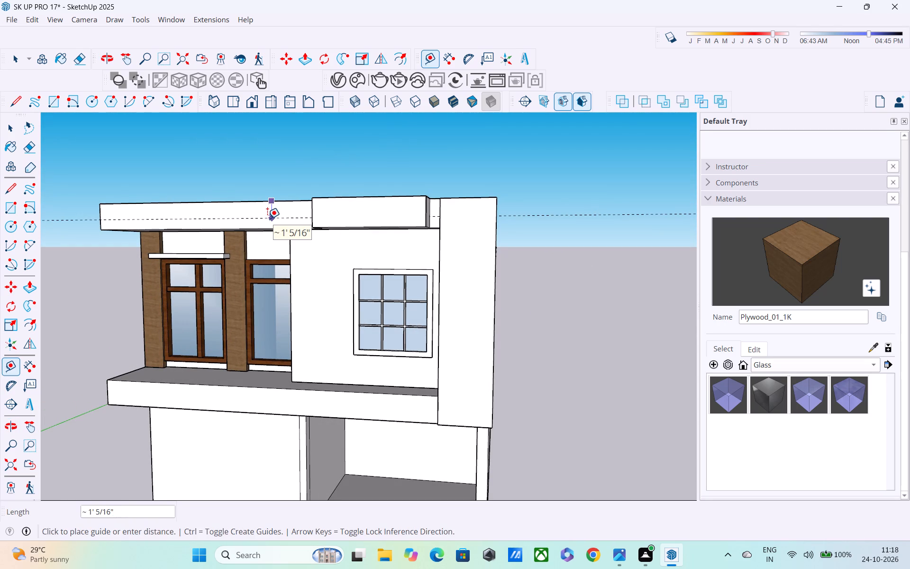
type("10\"")
key("Return")
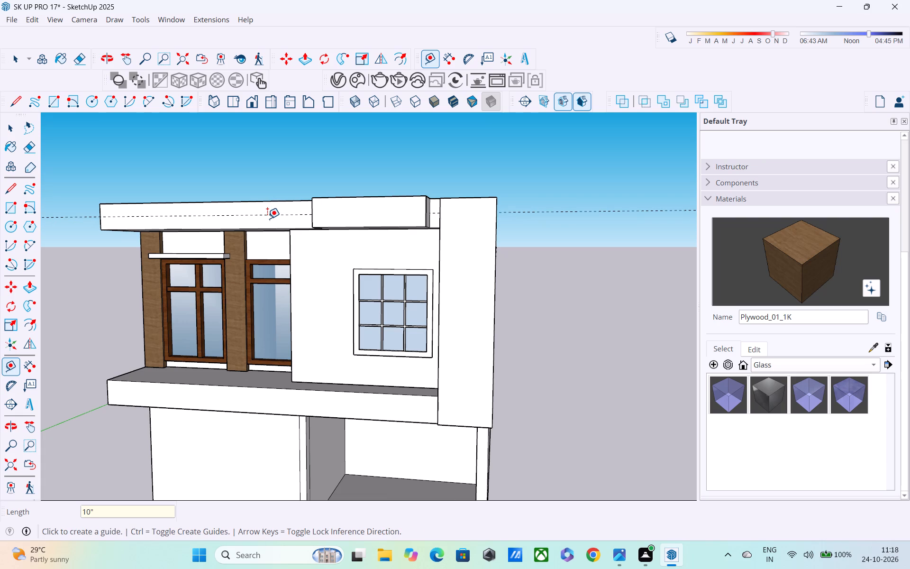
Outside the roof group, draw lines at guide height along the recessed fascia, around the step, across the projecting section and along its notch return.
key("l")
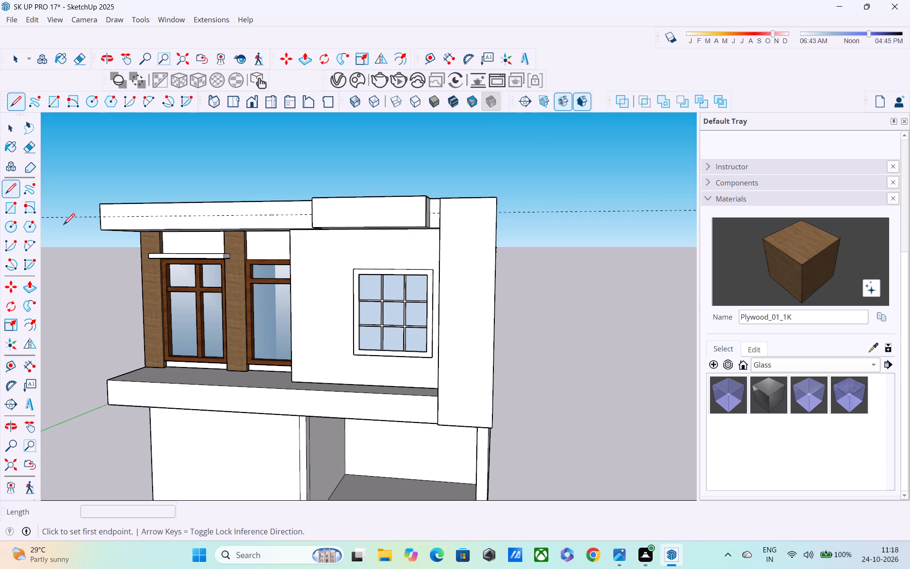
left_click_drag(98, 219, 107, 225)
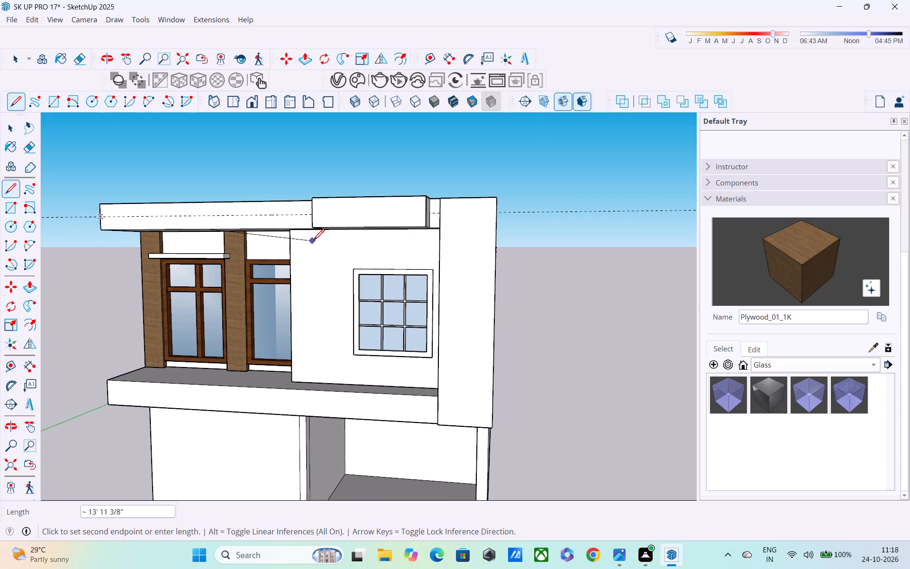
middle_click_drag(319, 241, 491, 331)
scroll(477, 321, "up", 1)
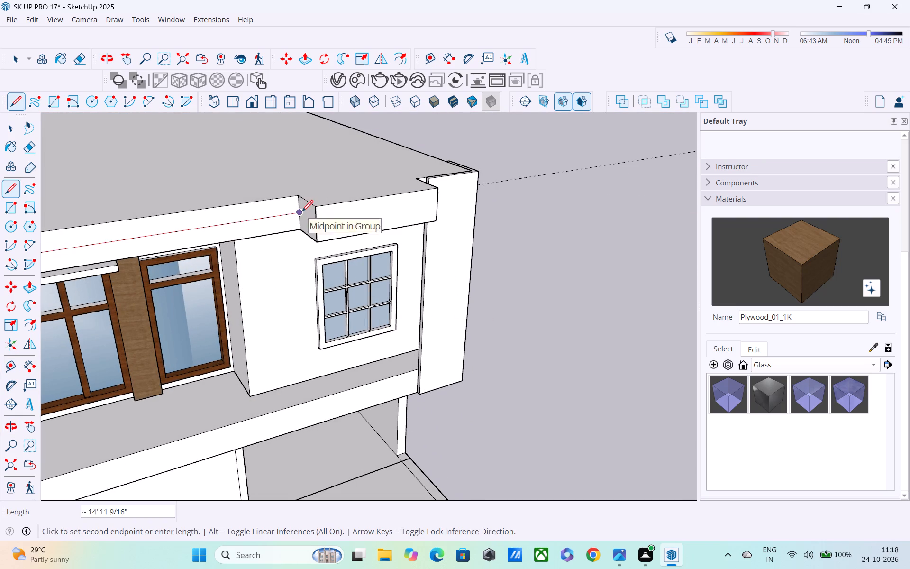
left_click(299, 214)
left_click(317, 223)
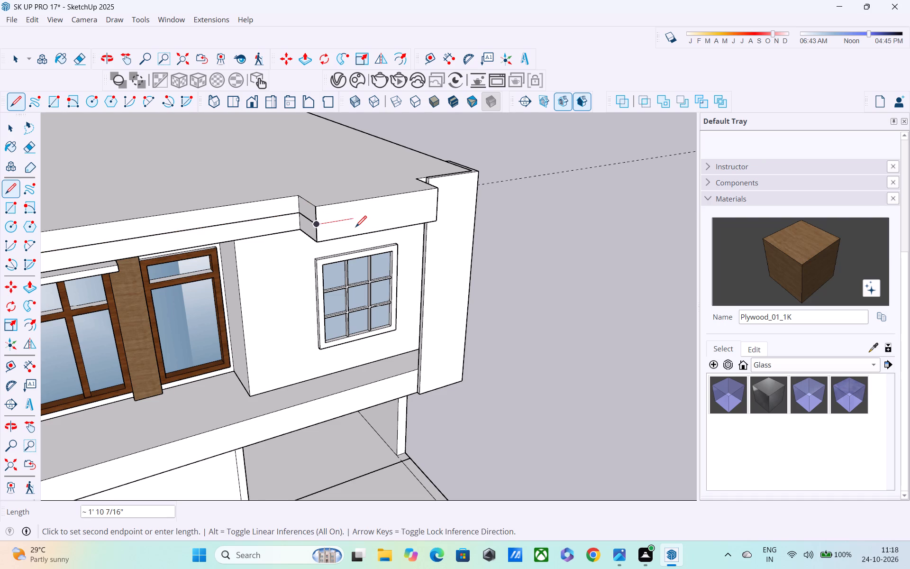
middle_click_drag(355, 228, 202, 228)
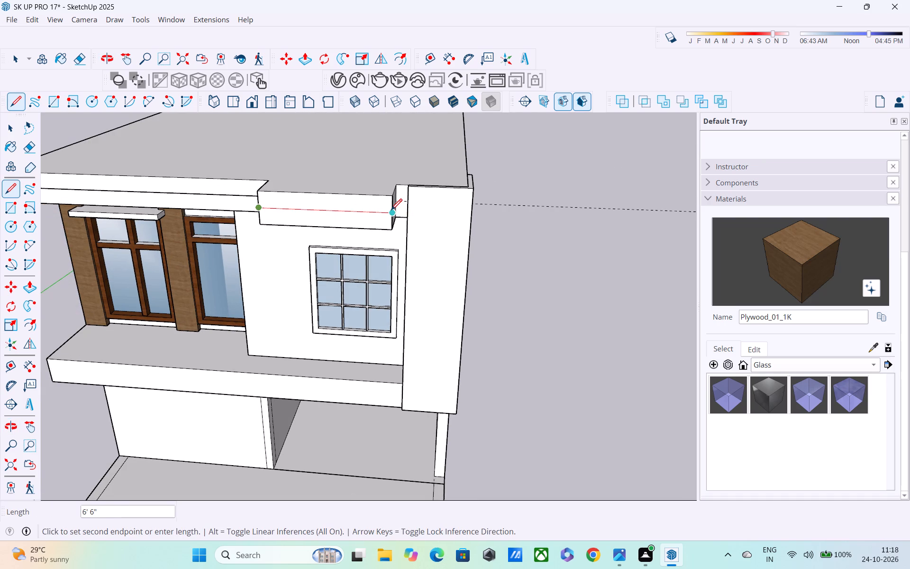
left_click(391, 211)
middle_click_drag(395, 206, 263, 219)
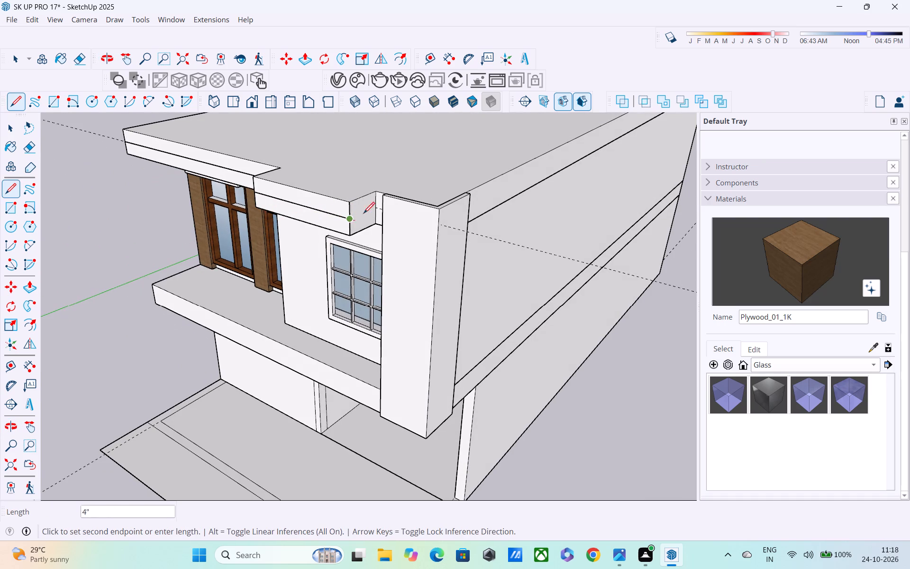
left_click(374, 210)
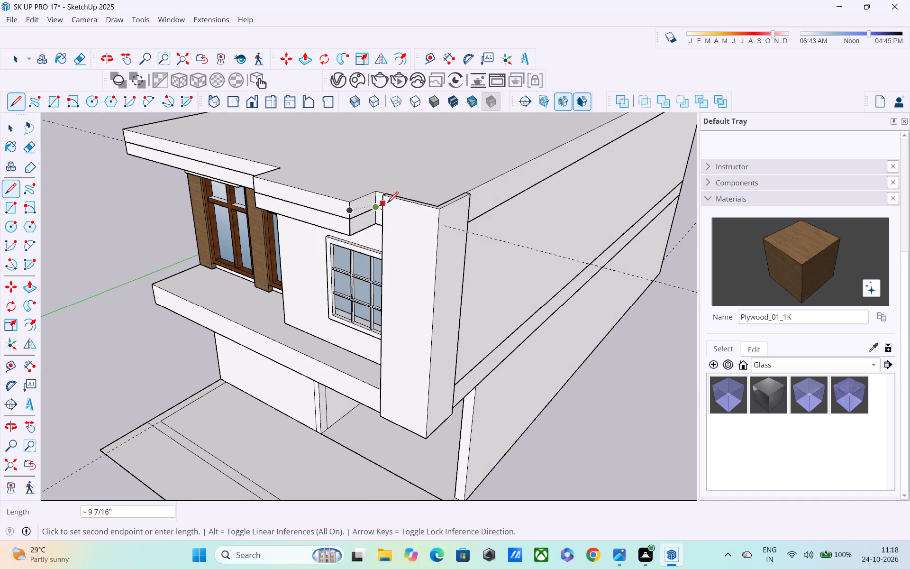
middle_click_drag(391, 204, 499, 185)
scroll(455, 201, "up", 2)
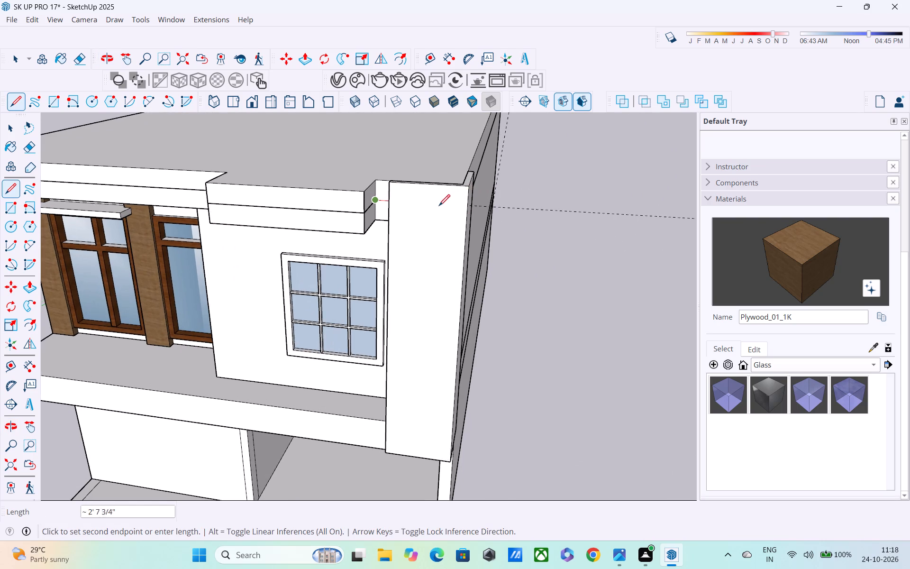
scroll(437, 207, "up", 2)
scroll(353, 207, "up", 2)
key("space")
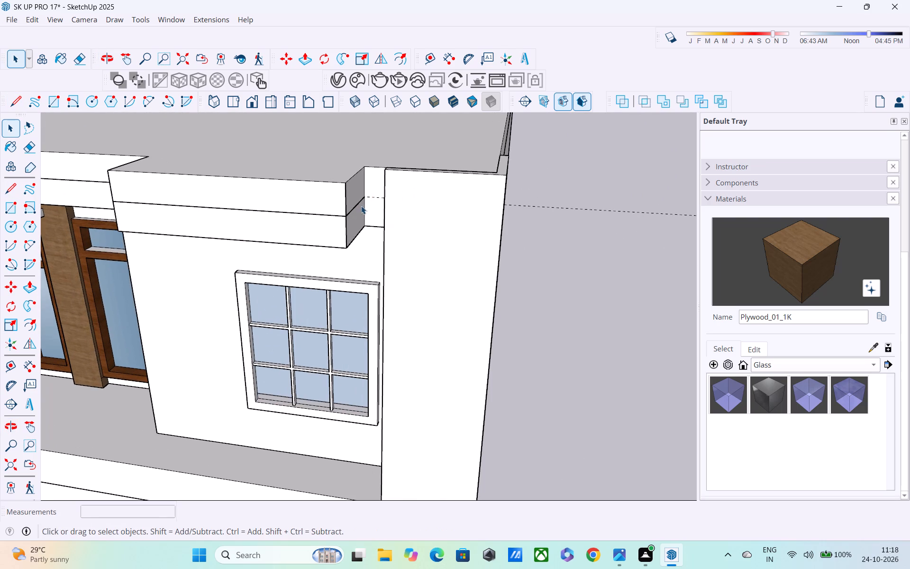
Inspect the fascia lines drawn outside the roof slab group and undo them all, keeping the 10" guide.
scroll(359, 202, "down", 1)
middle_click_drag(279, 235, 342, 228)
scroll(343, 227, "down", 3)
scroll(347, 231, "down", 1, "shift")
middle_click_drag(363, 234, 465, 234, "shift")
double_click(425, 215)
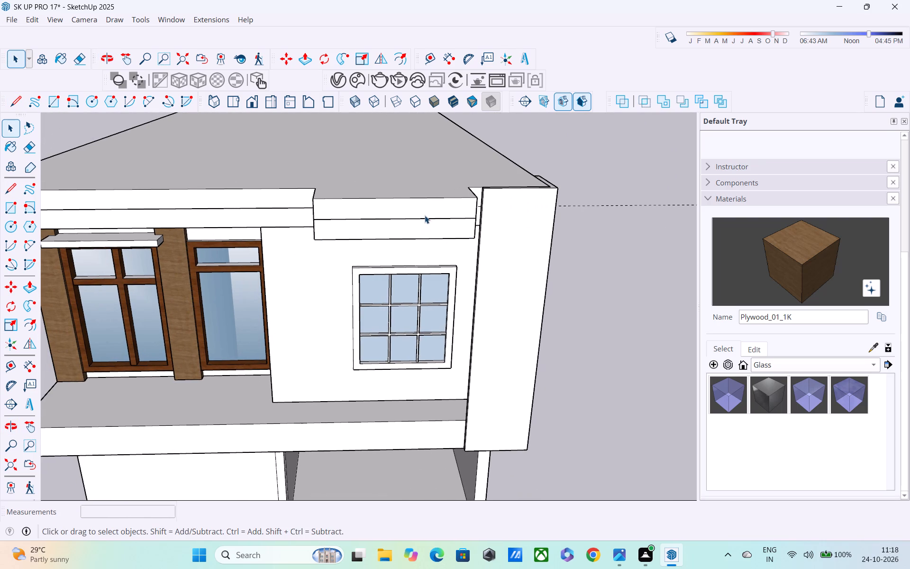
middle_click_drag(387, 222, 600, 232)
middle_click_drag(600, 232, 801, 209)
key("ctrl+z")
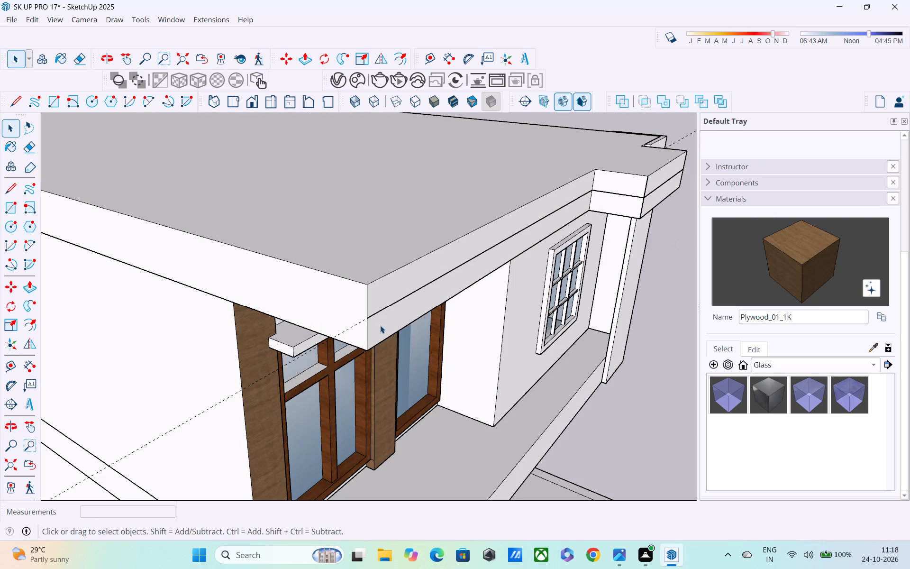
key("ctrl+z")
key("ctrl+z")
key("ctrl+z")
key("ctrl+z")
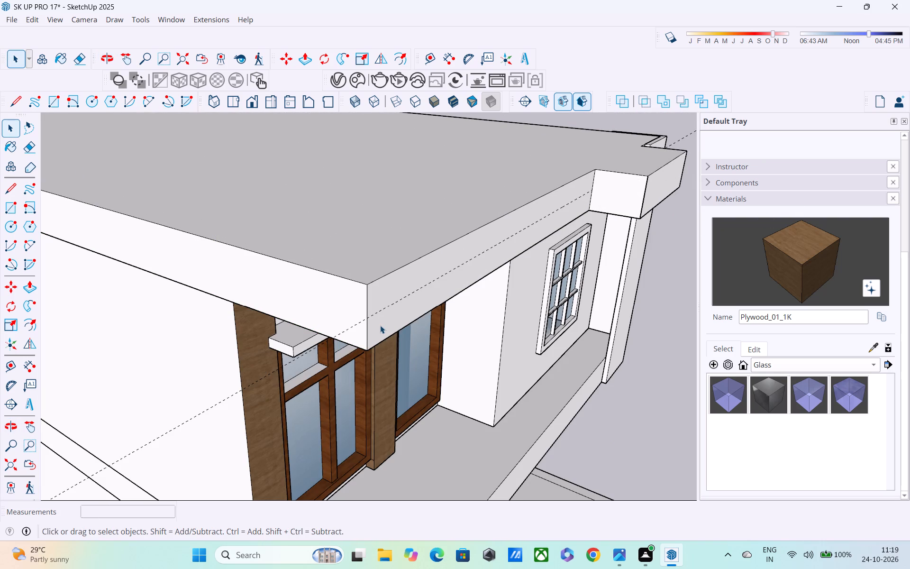
Inside the roof slab group, draw guide-height lines along the recessed fascia, about 14' 11 9/16" long, and 2' across the step return.
middle_click_drag(380, 325, 287, 277)
double_click(282, 276)
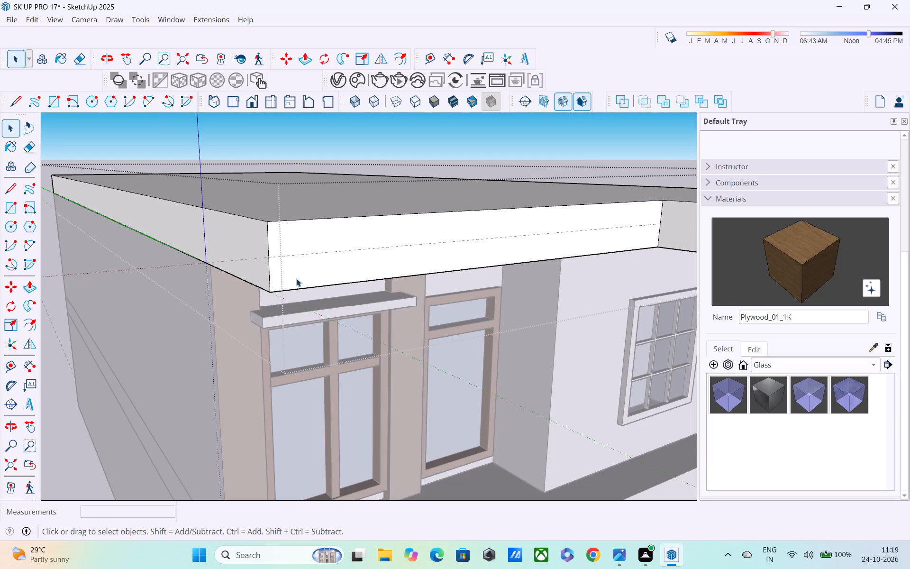
key("l")
scroll(276, 267, "up", 2)
left_click(270, 260)
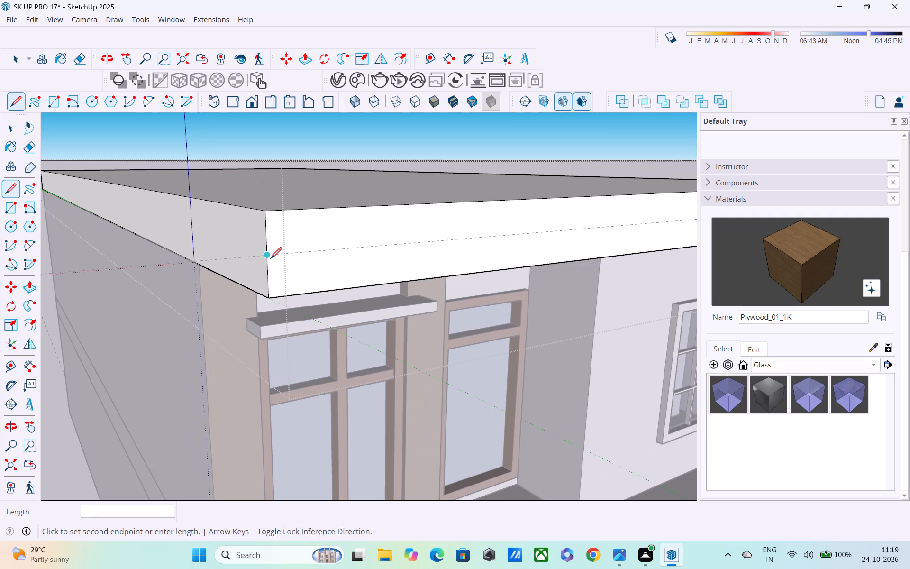
scroll(399, 244, "down", 1)
middle_click_drag(395, 244, 80, 280, "shift")
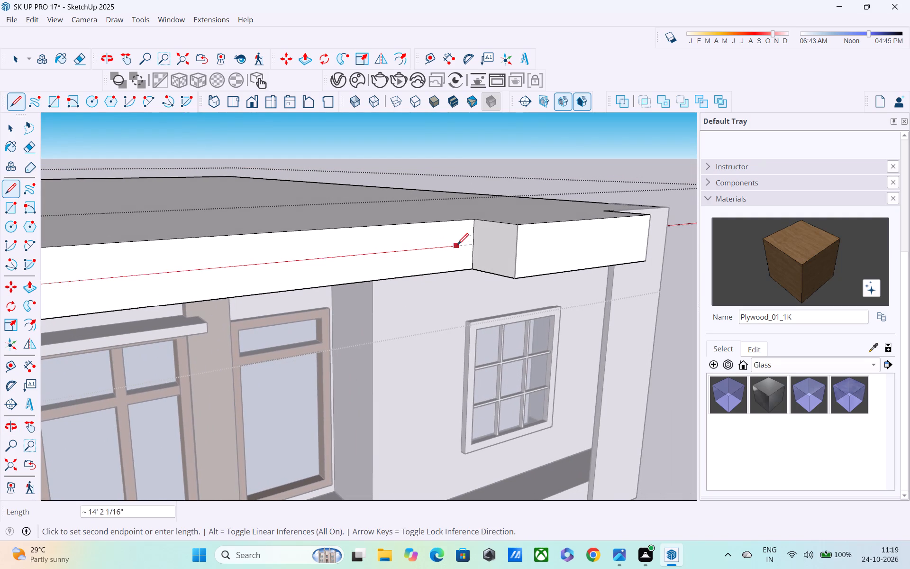
left_click(472, 246)
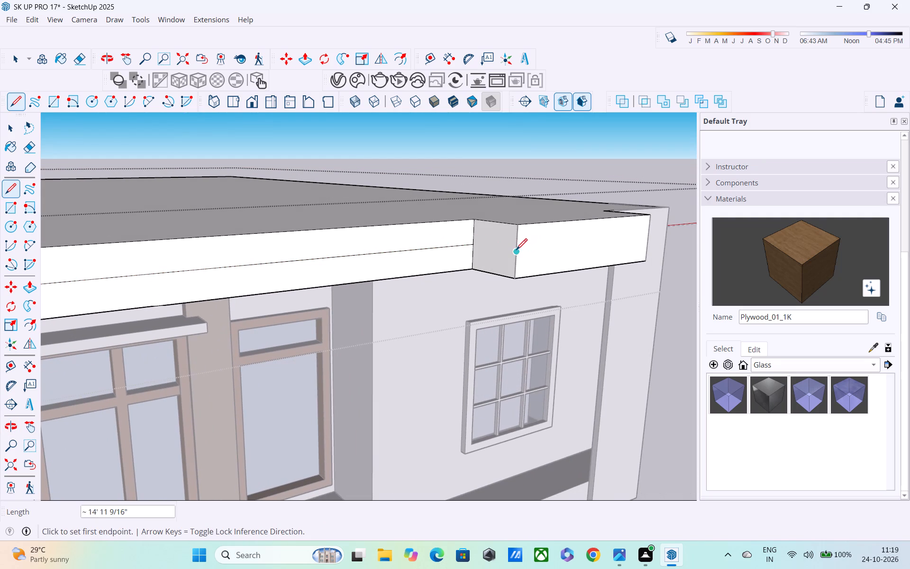
left_click(478, 243)
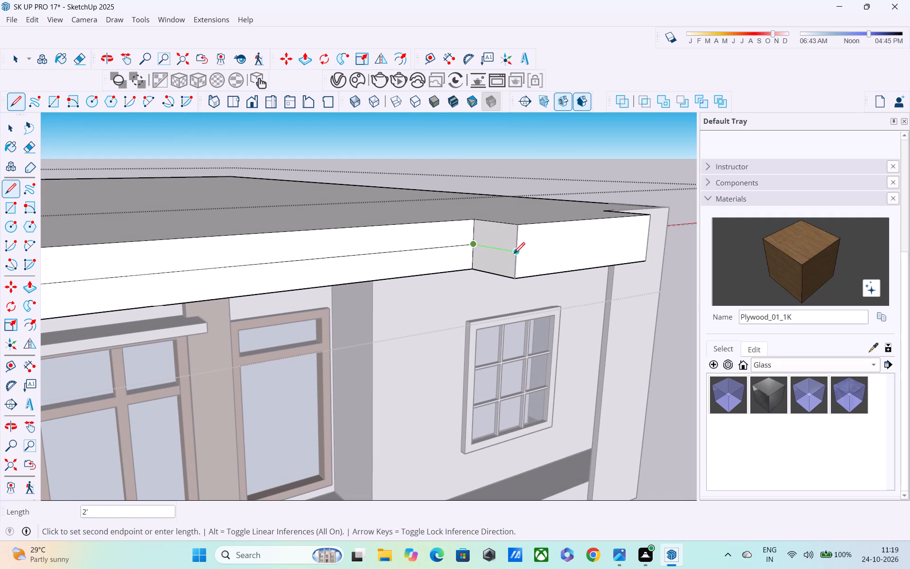
left_click(518, 254)
Continue the split line 6' 6" across the projecting fascia section and along its far end return to the inner corner.
middle_click_drag(538, 254, 371, 261)
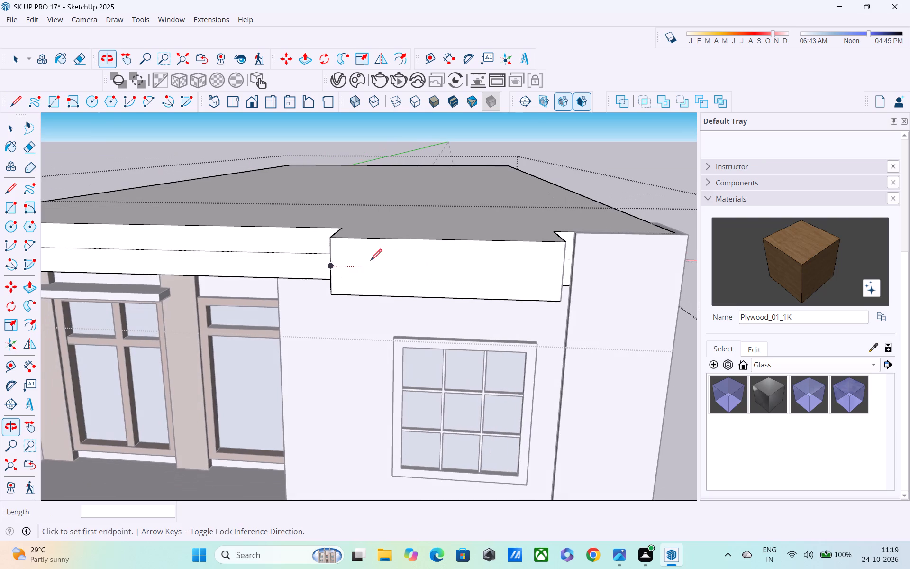
left_click(562, 274)
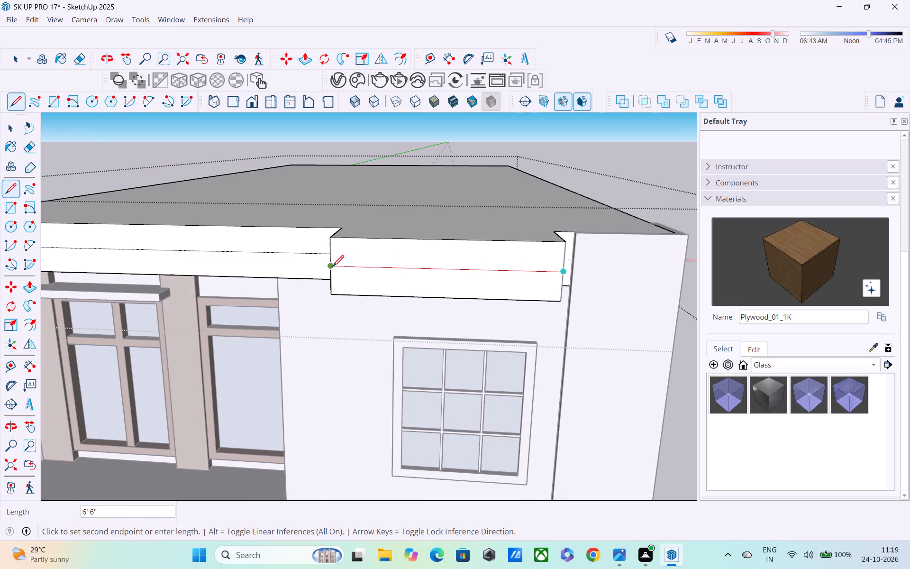
left_click(333, 267)
middle_click_drag(453, 280, 150, 289)
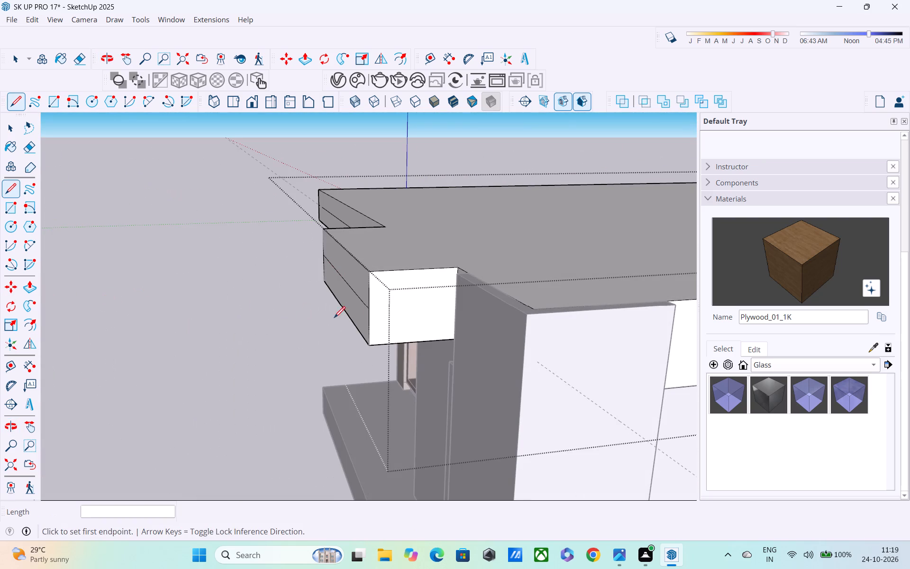
left_click(368, 311)
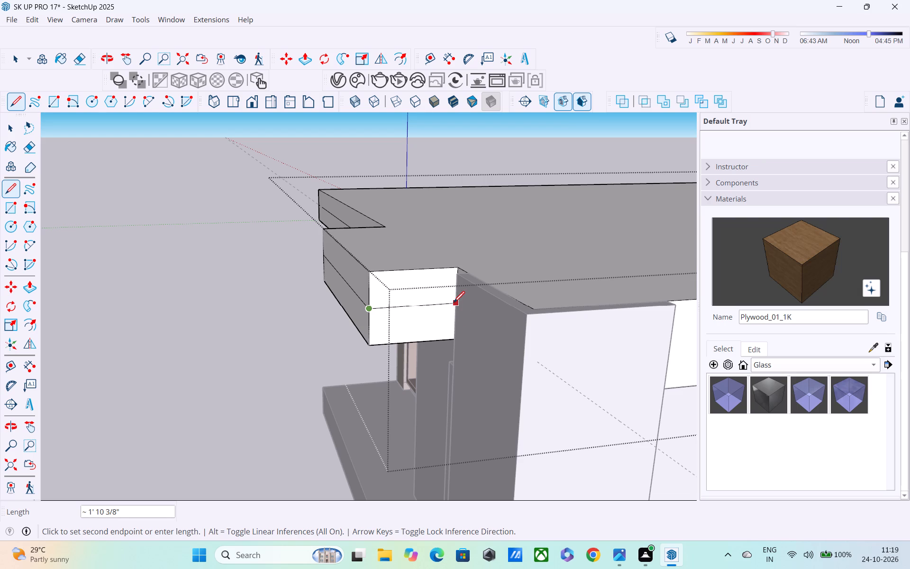
scroll(453, 299, "up", 2)
middle_click_drag(442, 316, 422, 259)
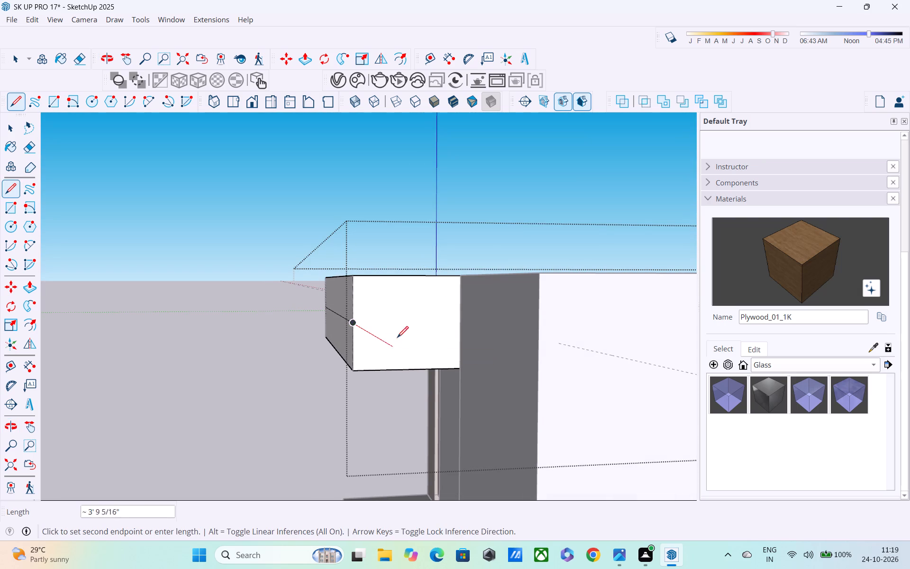
middle_click_drag(459, 321, 575, 334)
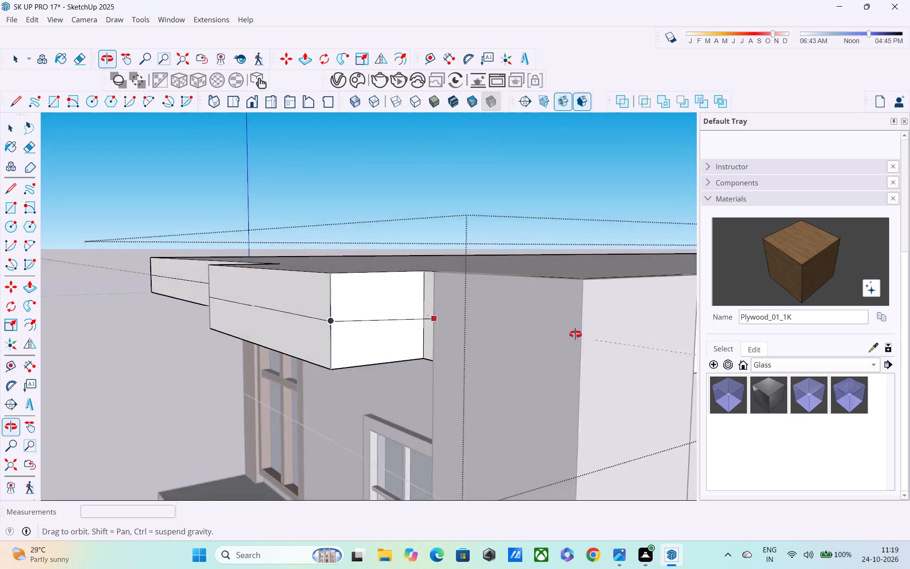
middle_click_drag(575, 334, 639, 335)
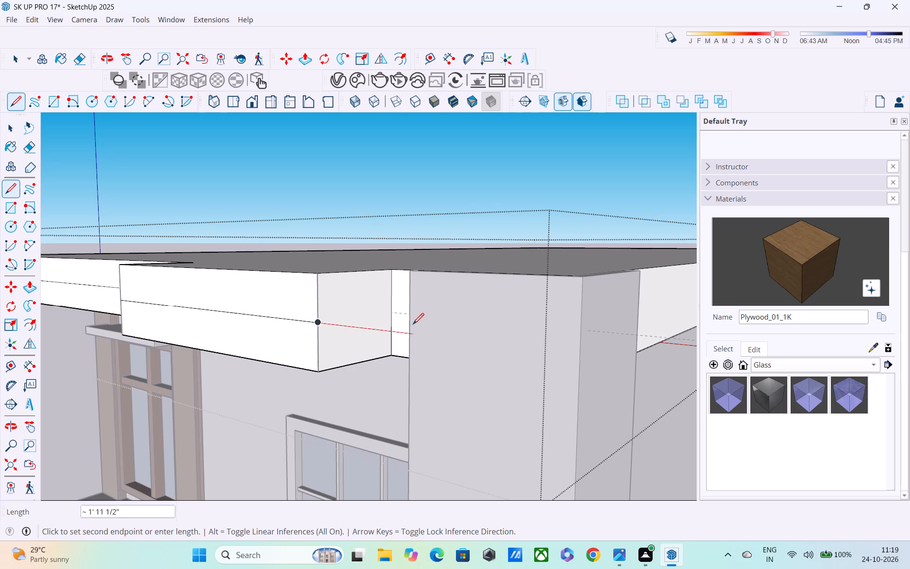
left_click(394, 320)
Examine the split line around the projecting fascia section, its end return and the recessed front.
middle_click_drag(428, 320, 287, 327)
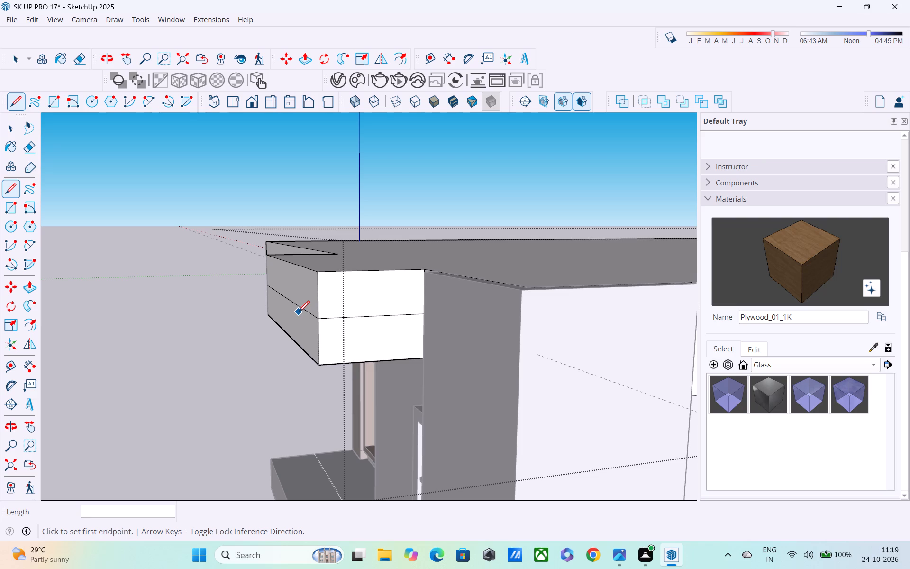
scroll(299, 313, "up", 2)
middle_click_drag(303, 314, 345, 322)
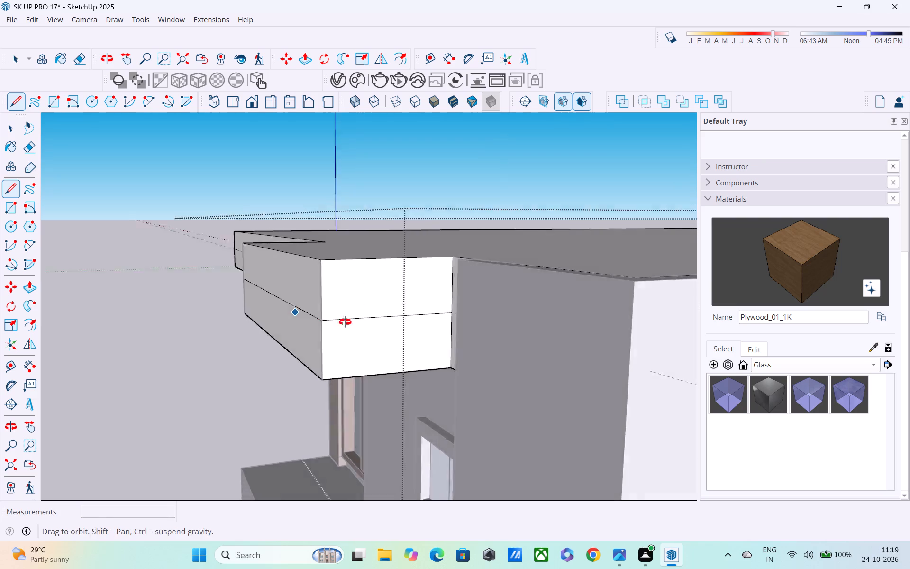
middle_click_drag(345, 322, 479, 323)
scroll(437, 323, "down", 5)
key("Escape")
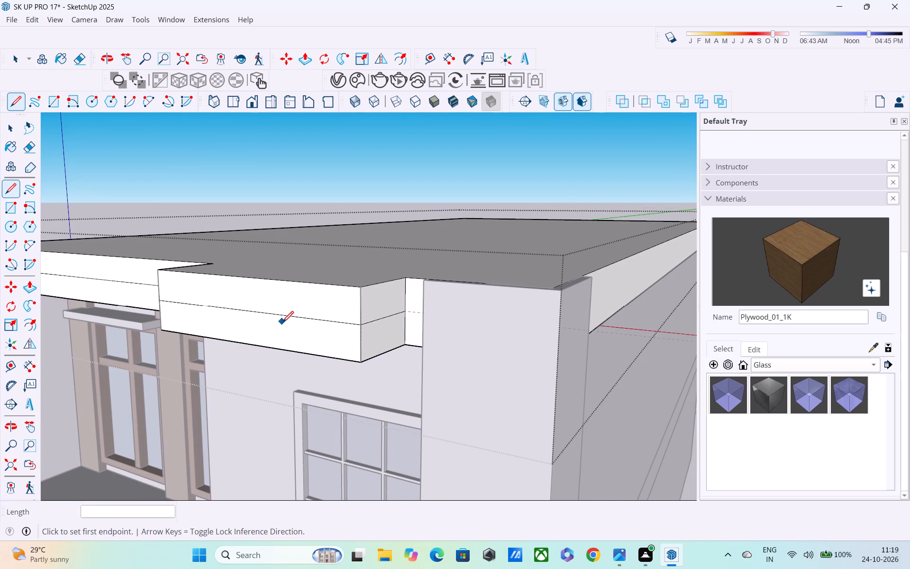
key("space")
middle_click_drag(303, 312, 277, 299)
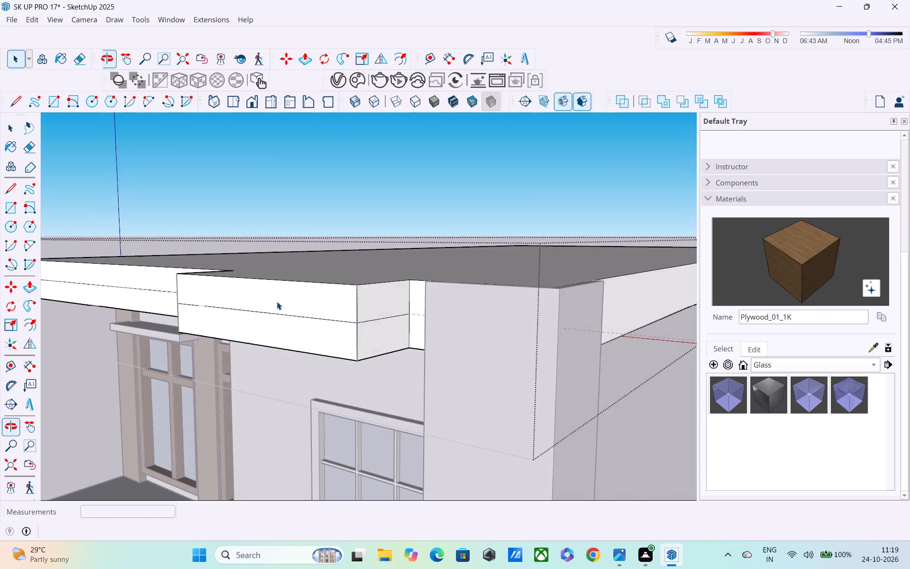
middle_click_drag(278, 303, 362, 246, "shift")
middle_click_drag(379, 256, 47, 286)
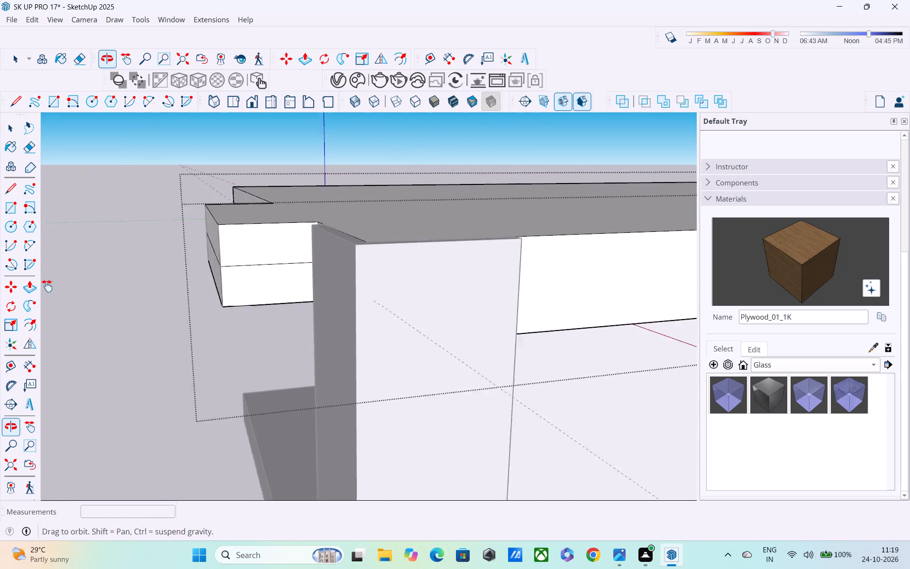
middle_click_drag(47, 286, 69, 301)
scroll(188, 292, "down", 3)
middle_click_drag(296, 290, 697, 201)
scroll(697, 201, "up", 1, "shift")
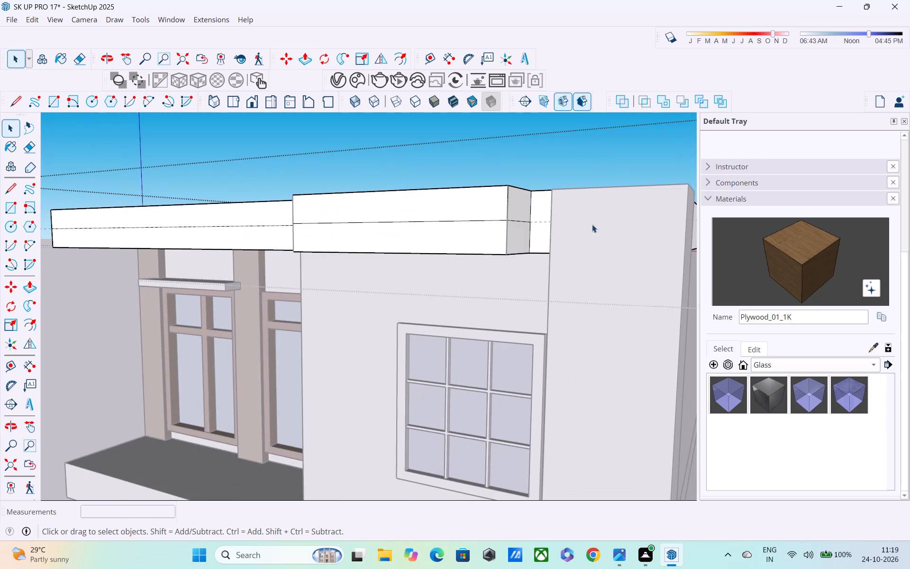
Pull the upper band of the projecting fascia section outward by 3".
scroll(489, 233, "down", 3)
middle_click_drag(470, 242, 388, 284)
scroll(387, 284, "down", 3)
middle_click_drag(383, 284, 324, 318)
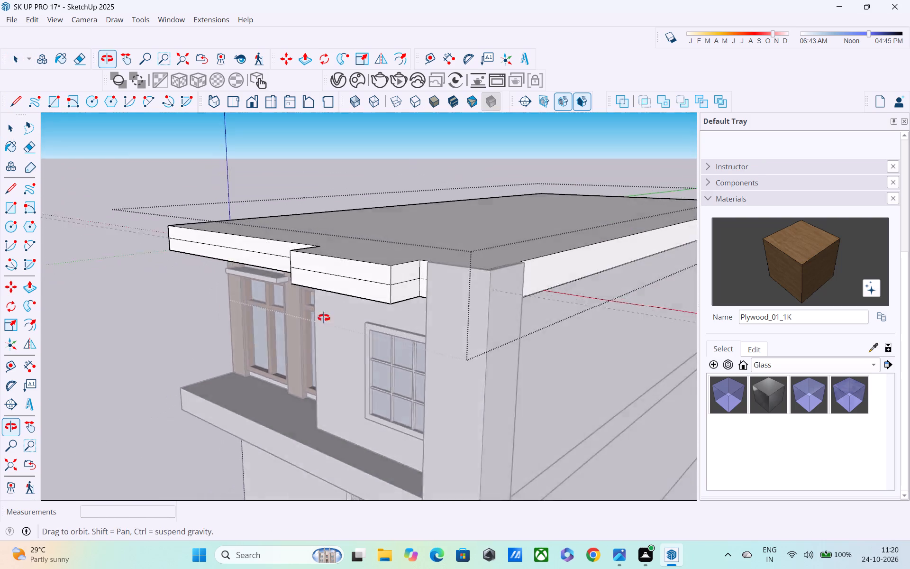
middle_click_drag(324, 318, 341, 319)
key("p")
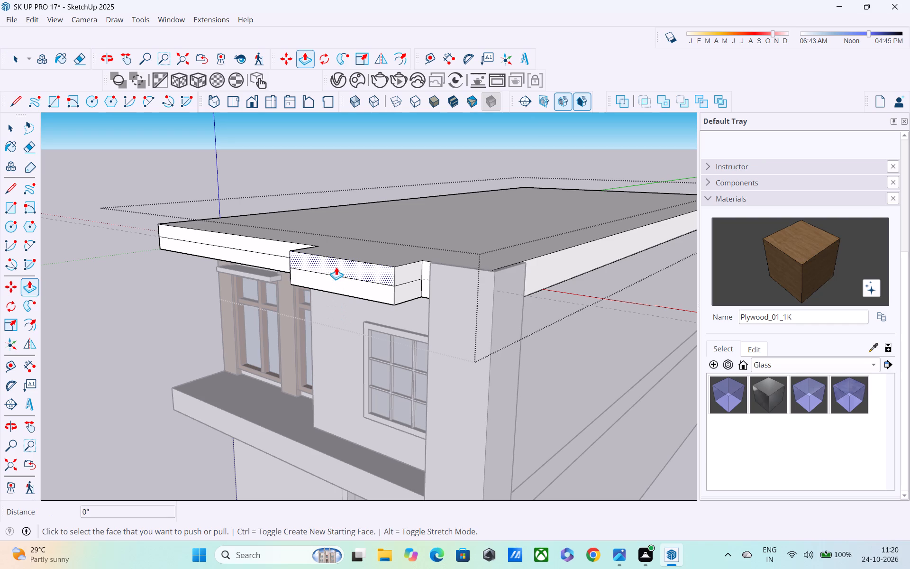
left_click(336, 267)
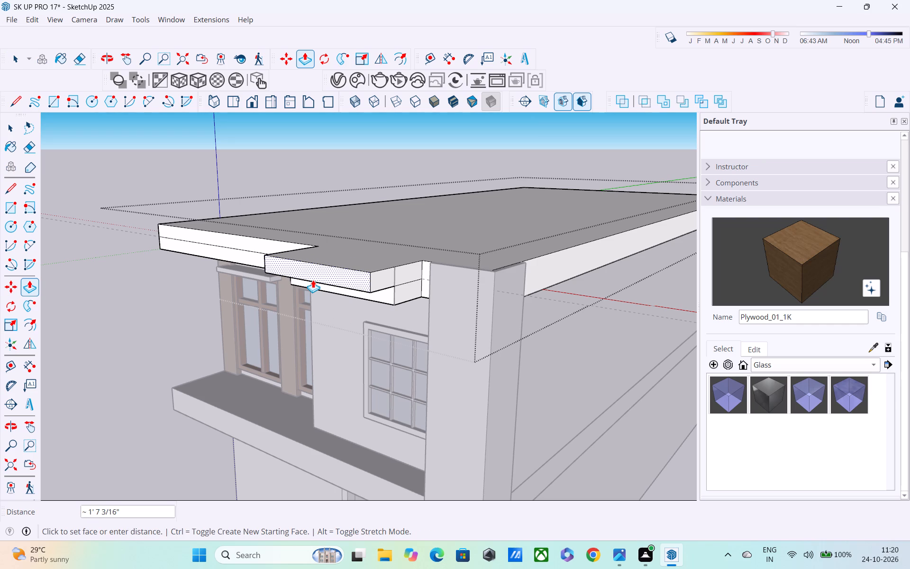
type("3\"")
key("Return")
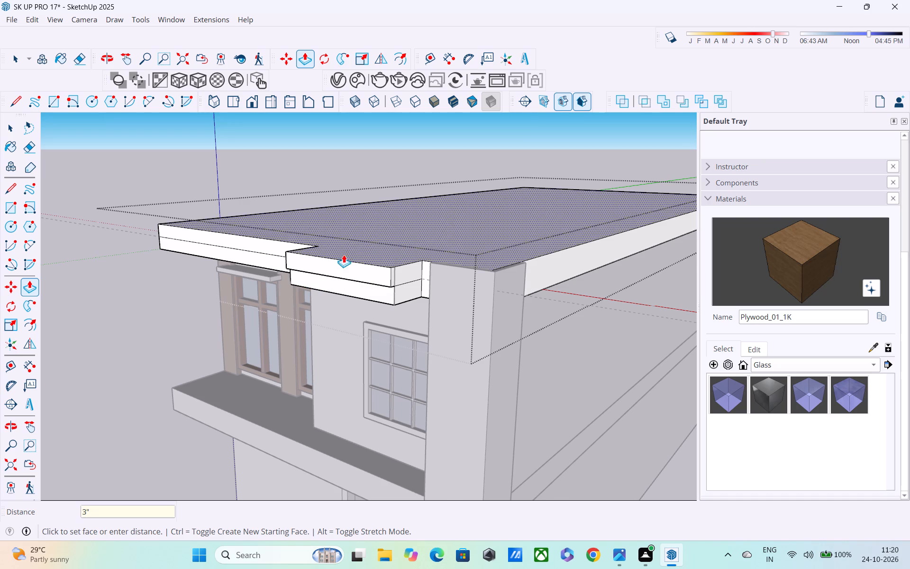
middle_click_drag(344, 253, 474, 217)
left_click(253, 259)
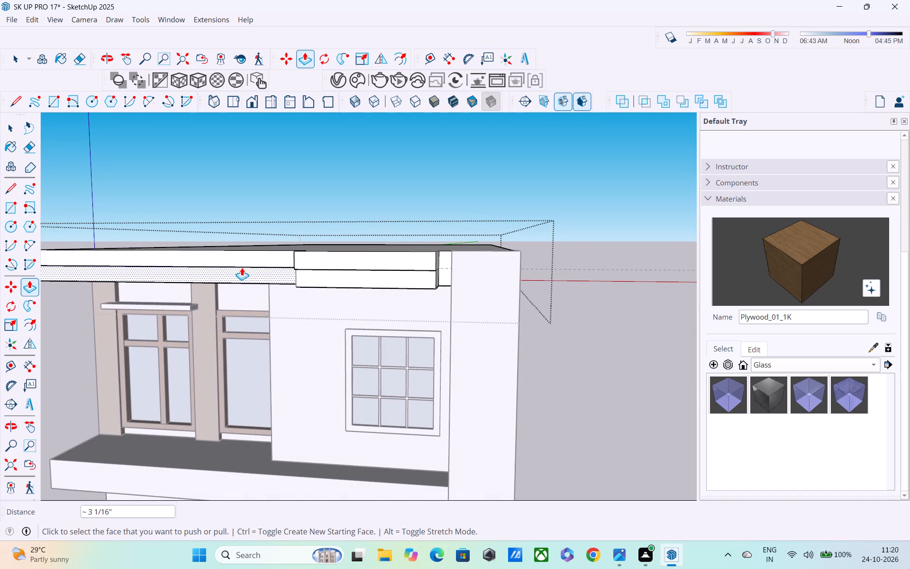
Repeat the same pull on the upper bands of the recessed fascia and the projecting section's end return.
middle_click_drag(249, 265, 487, 275)
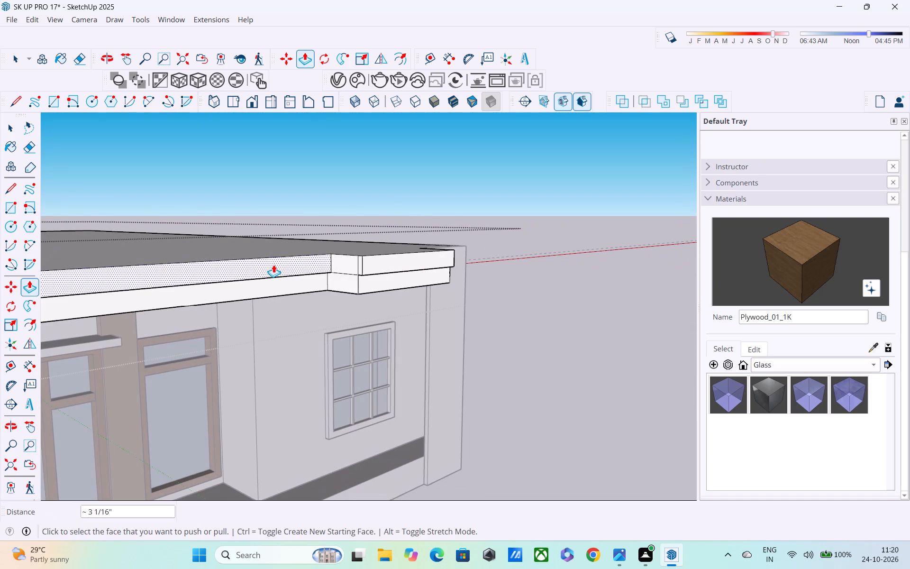
double_click(273, 265)
middle_click_drag(383, 253, 211, 284)
scroll(348, 267, "up", 3)
middle_click_drag(348, 267, 338, 268)
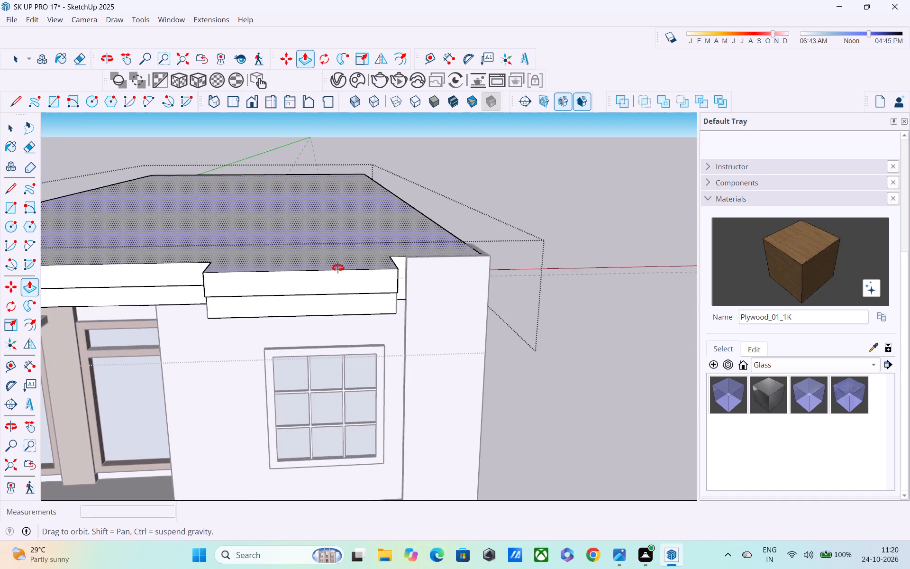
middle_click_drag(338, 268, 82, 292)
double_click(347, 278)
middle_click_drag(344, 286, 459, 247)
scroll(233, 307, "down", 7)
middle_click_drag(250, 302, 310, 251)
scroll(310, 251, "down", 2)
middle_click_drag(310, 257, 282, 351)
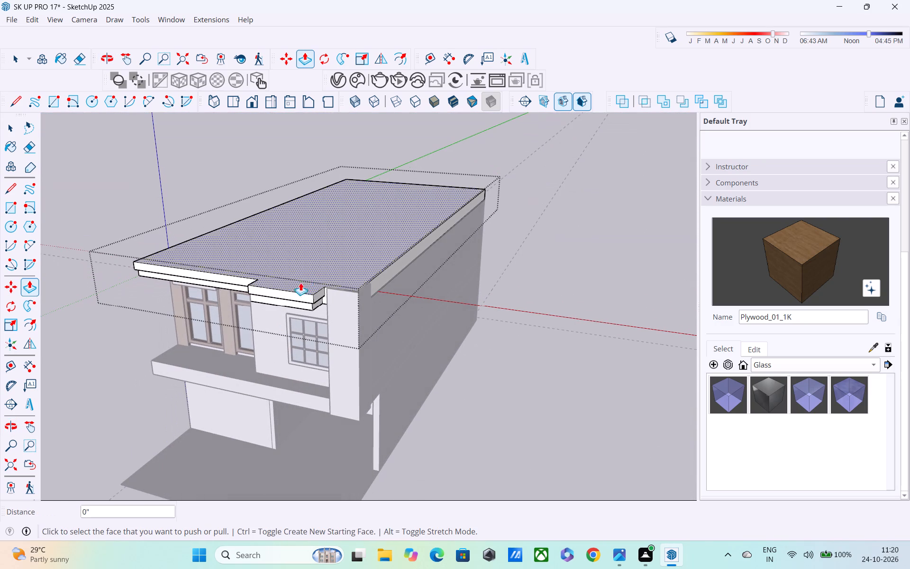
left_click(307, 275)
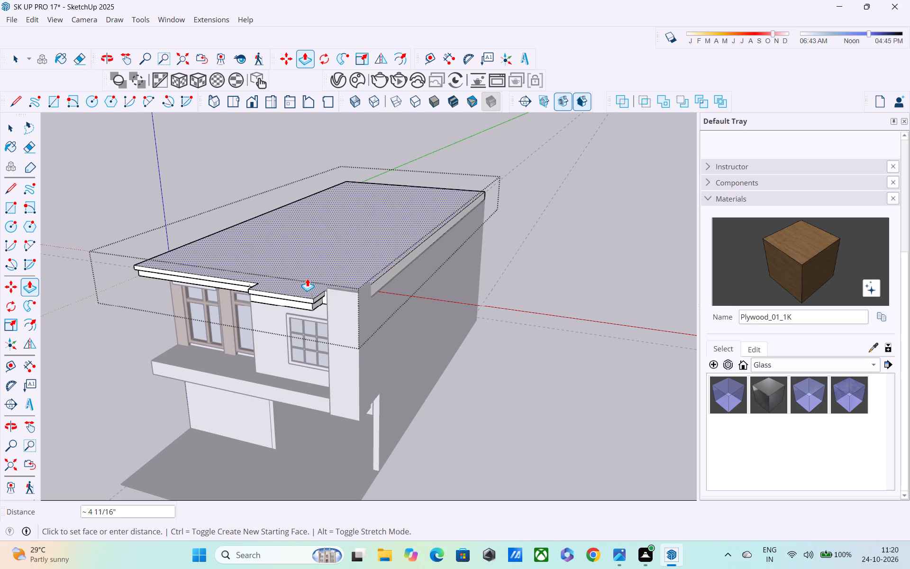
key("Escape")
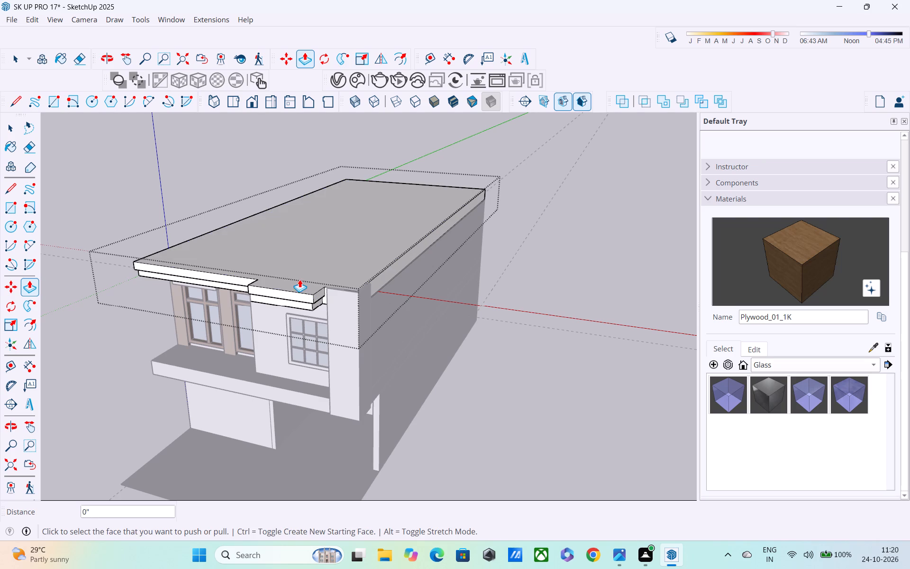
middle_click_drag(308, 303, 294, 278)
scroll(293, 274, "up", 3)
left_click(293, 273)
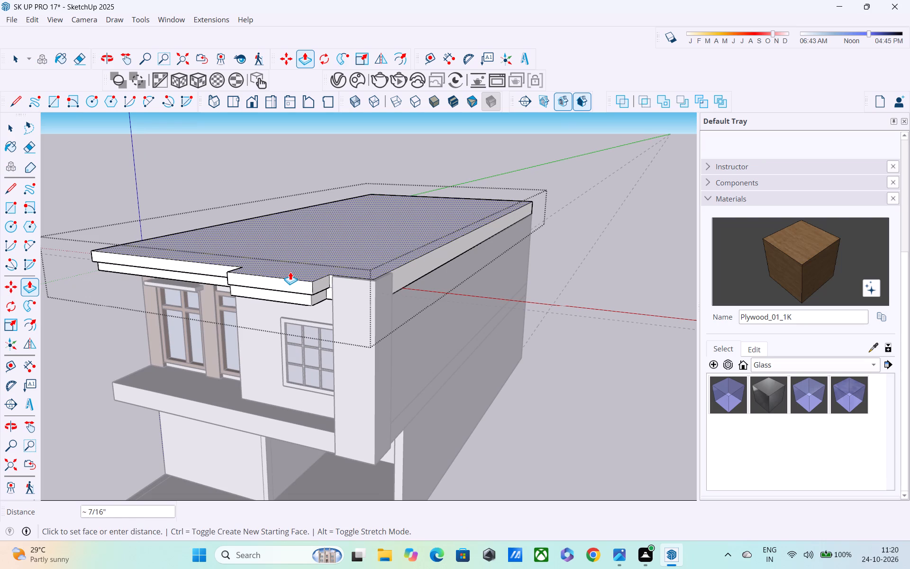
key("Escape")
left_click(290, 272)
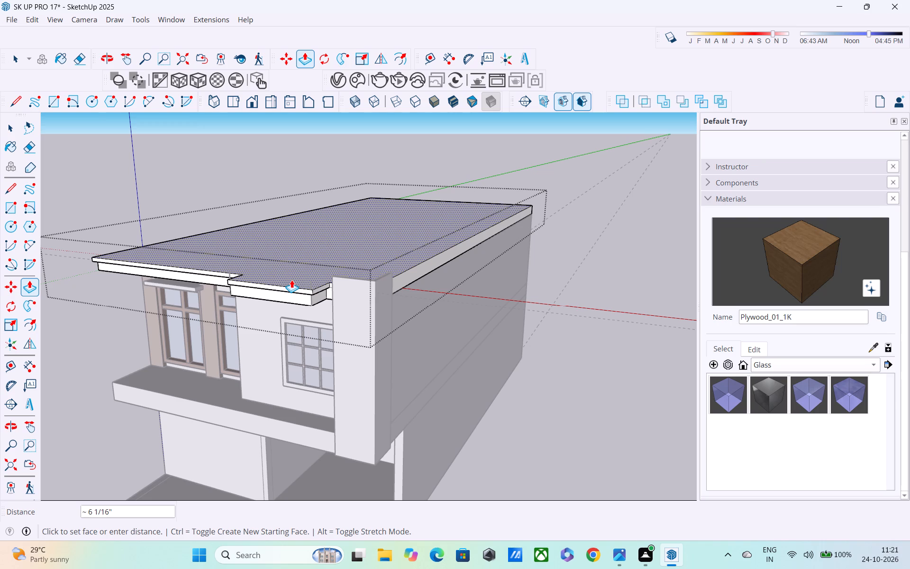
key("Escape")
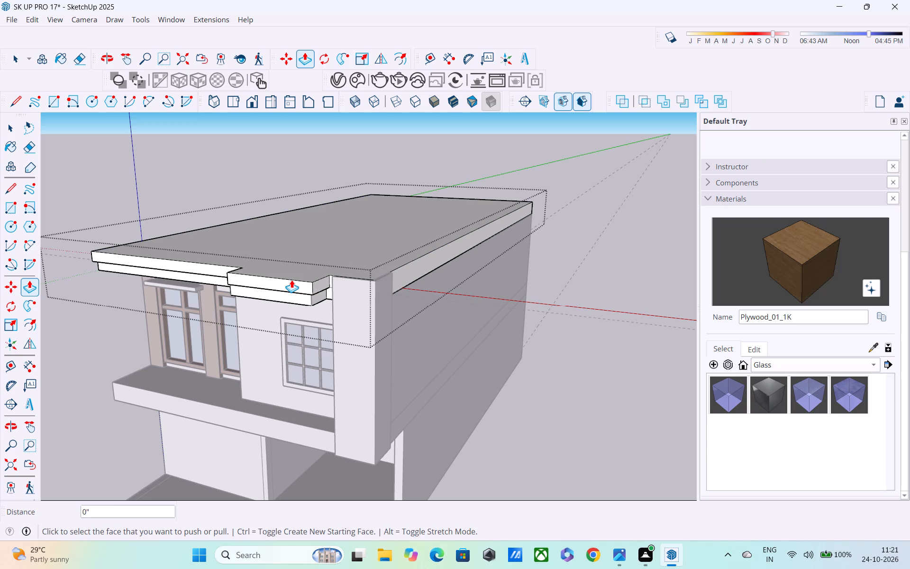
Push the roof slab's top face down by 4".
middle_click_drag(315, 271, 318, 254)
scroll(295, 272, "up", 2)
middle_click_drag(296, 266, 283, 317)
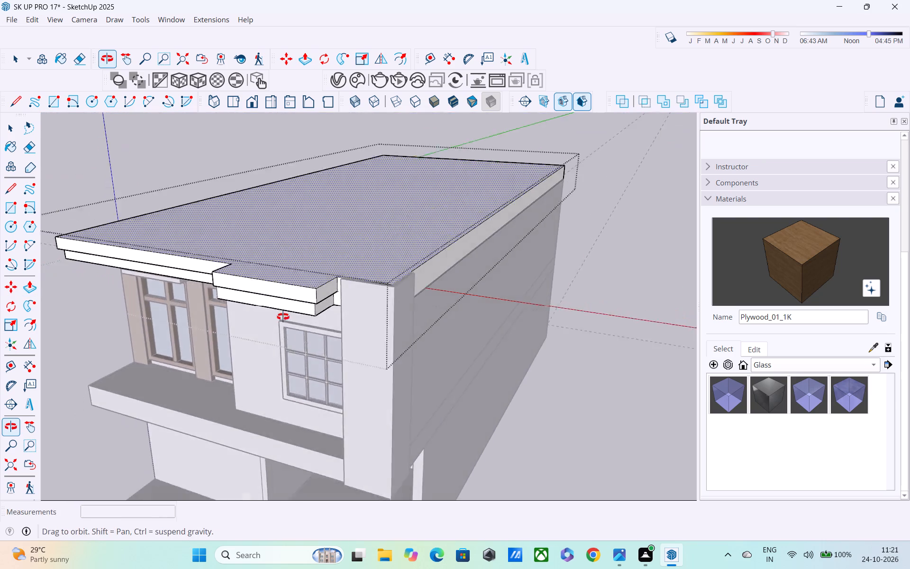
middle_click_drag(283, 317, 270, 337)
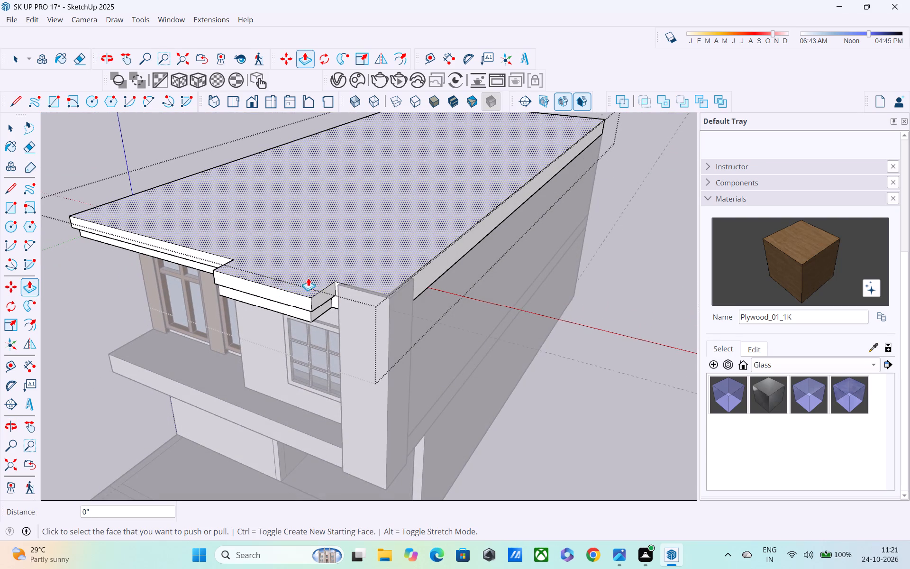
left_click(310, 278)
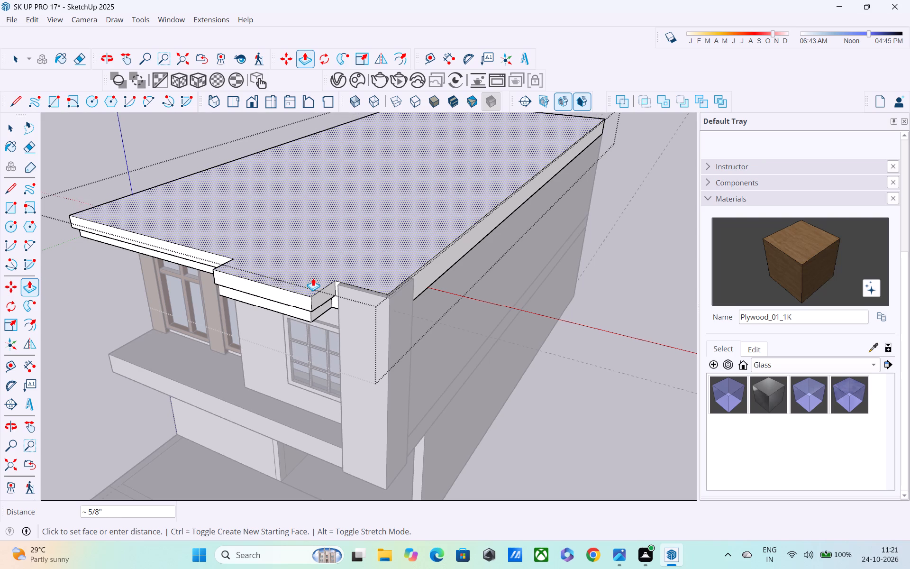
key("Escape")
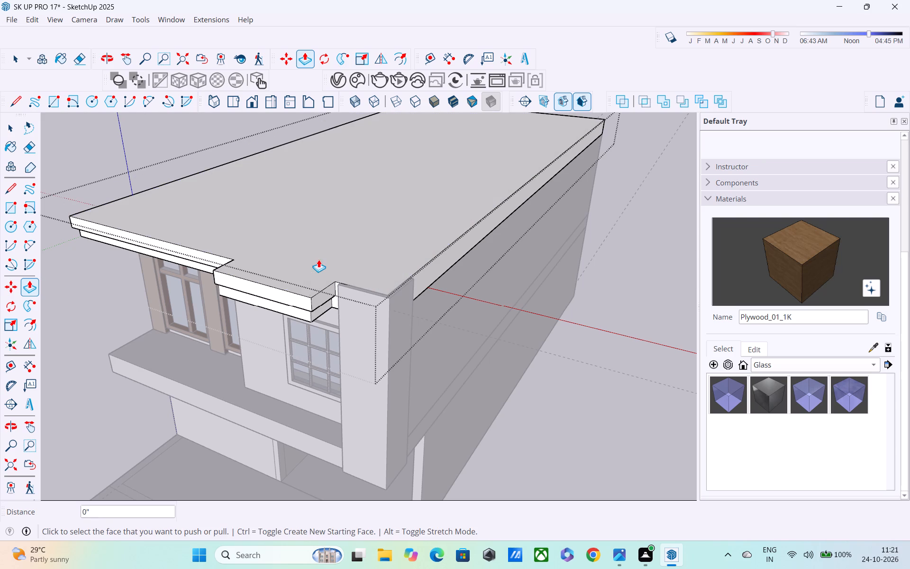
left_click(313, 269)
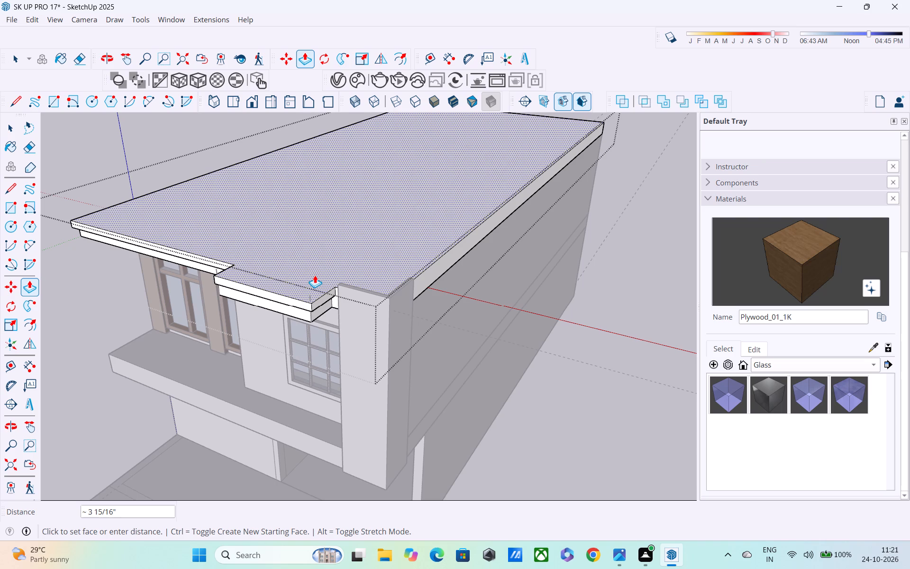
type("4\"")
key("Return")
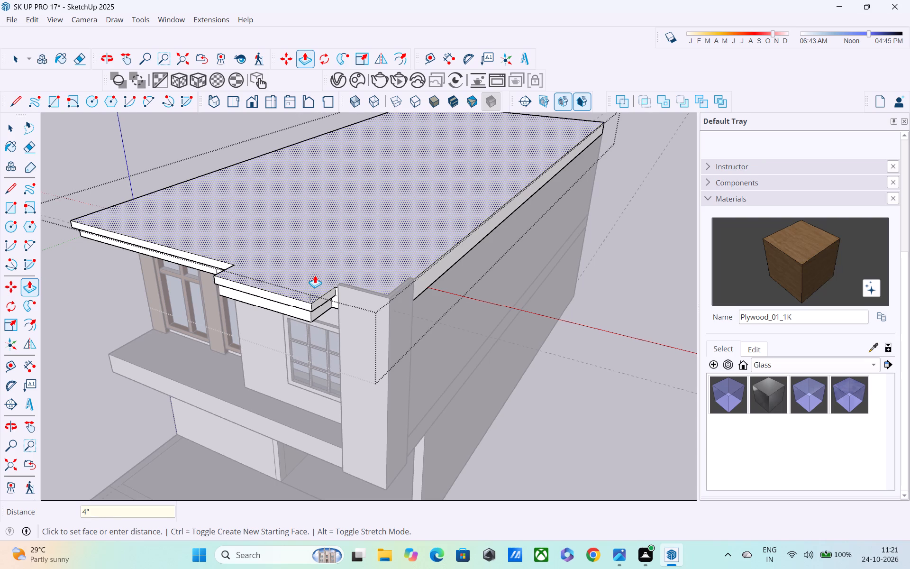
Examine the stepped fascia along the recessed front, the projecting section and both roof ends.
scroll(315, 275, "down", 2)
middle_click_drag(311, 275, 350, 168)
middle_click_drag(248, 291, 394, 298)
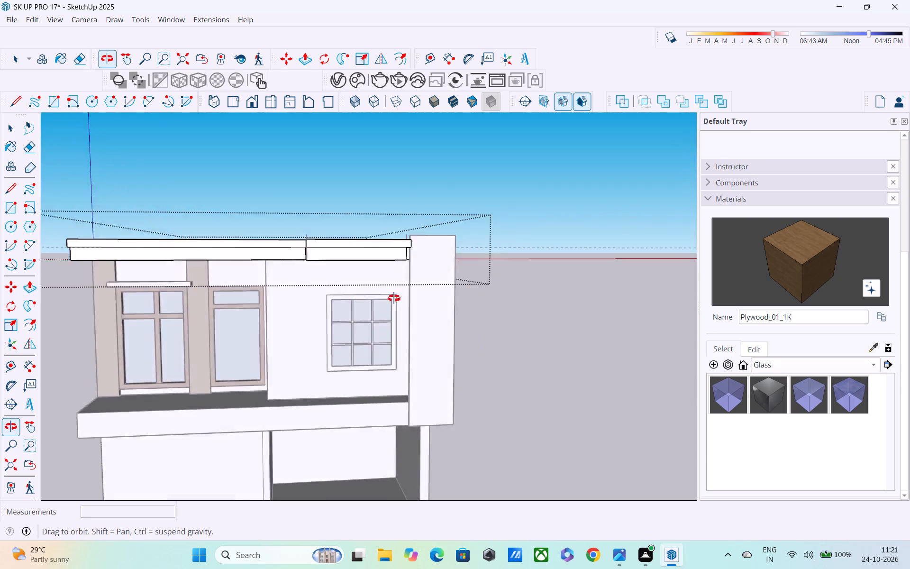
middle_click_drag(394, 298, 435, 296)
key("space")
middle_click_drag(503, 220, 402, 286)
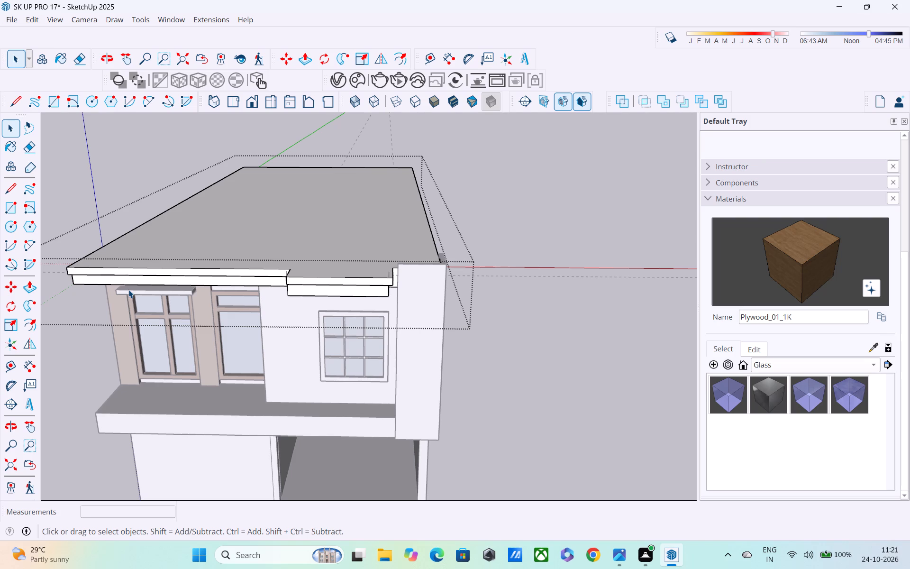
scroll(195, 304, "down", 2)
middle_click_drag(259, 303, 106, 272)
scroll(309, 232, "up", 3)
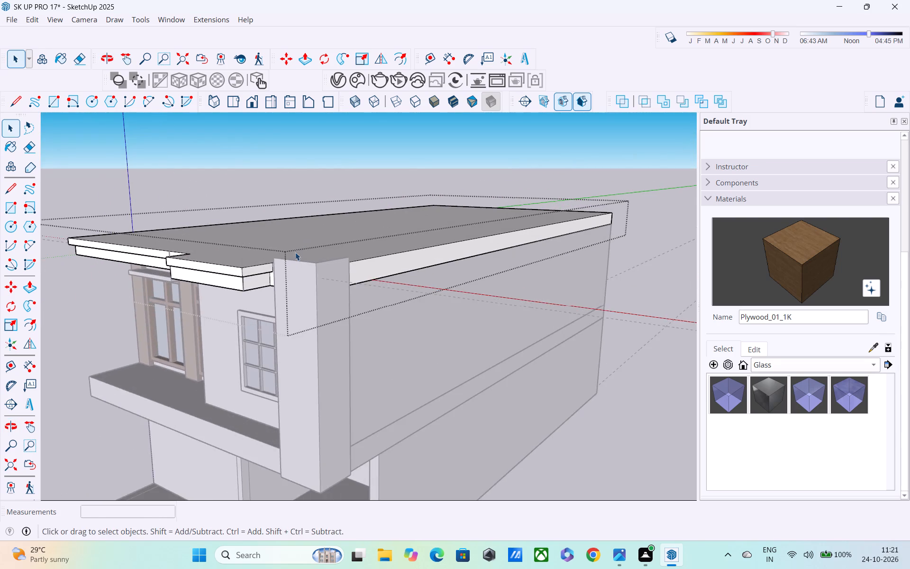
middle_click_drag(295, 254, 278, 272)
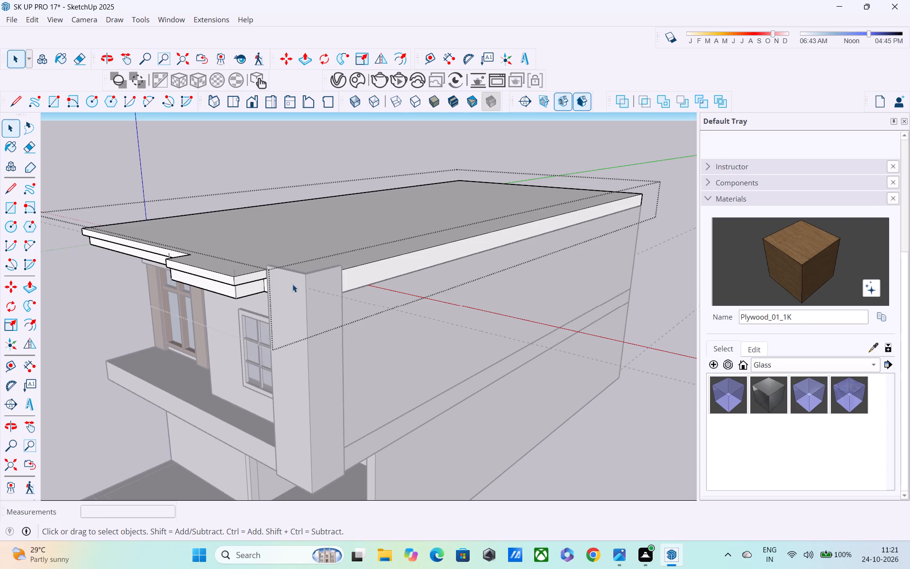
middle_click_drag(291, 288, 339, 285)
middle_click_drag(242, 294, 337, 260)
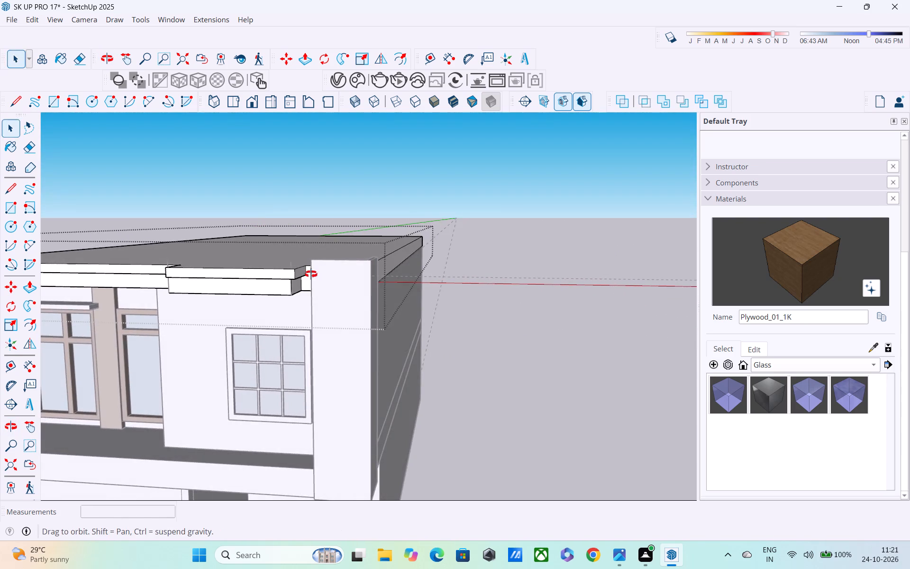
middle_click_drag(285, 275, 550, 239, "shift")
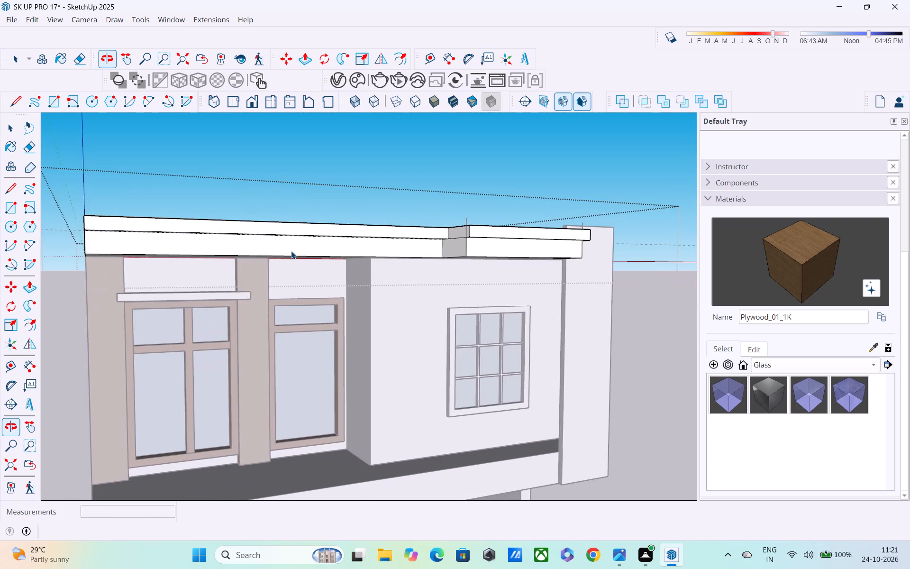
middle_click_drag(197, 258, 273, 266)
scroll(272, 266, "down", 1)
scroll(272, 266, "up", 1)
scroll(272, 262, "down", 3)
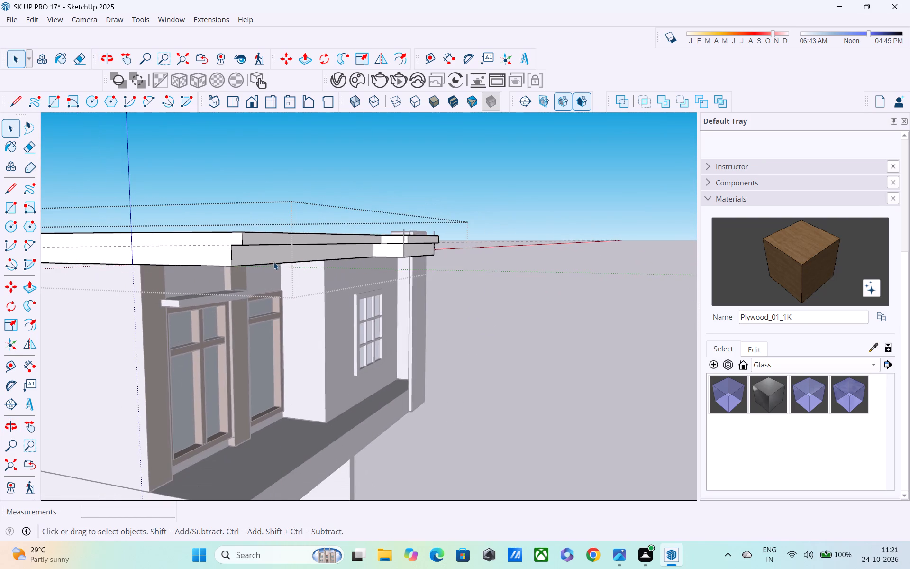
middle_click_drag(311, 252, 429, 271, "shift")
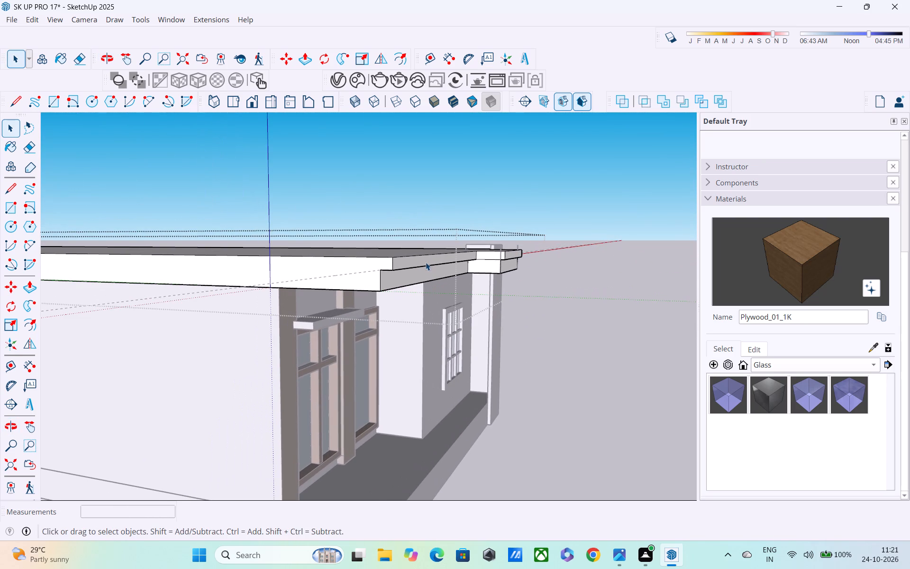
scroll(426, 262, "up", 5)
scroll(422, 262, "down", 1)
middle_click_drag(421, 262, 338, 263)
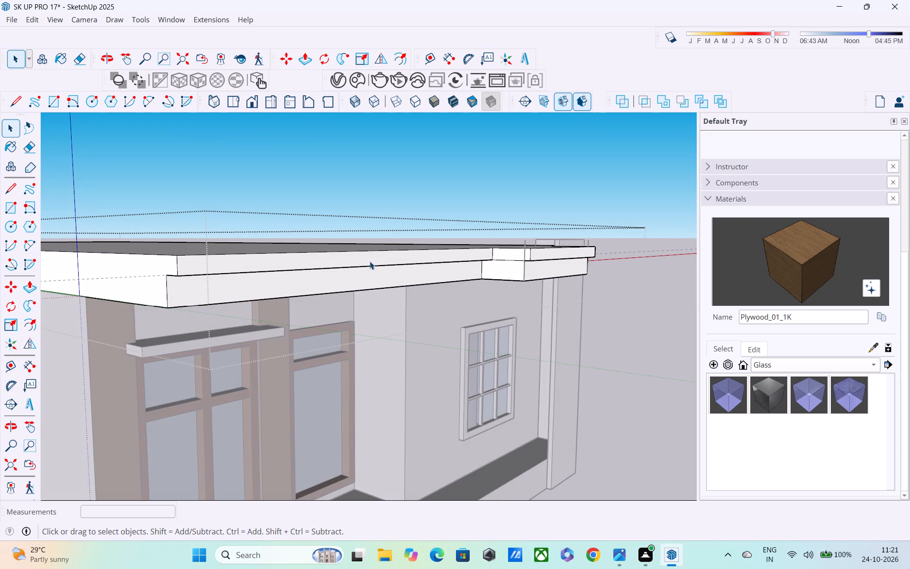
Push the upper band of the recessed front fascia back about 6 3/16", flush with the lower band.
key("p")
left_click(324, 257)
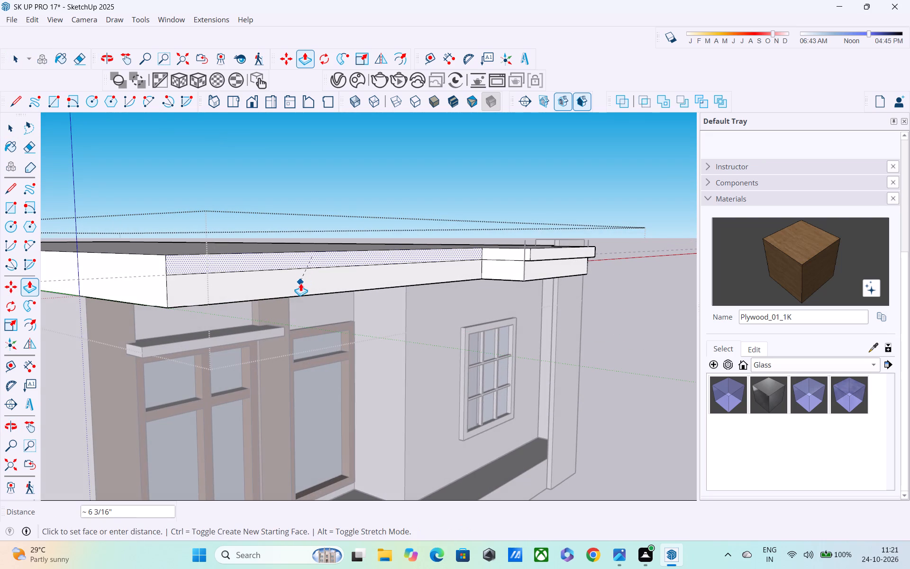
left_click(300, 284)
Push the upper band of the projecting section's return, beside the recessed fascia, back to the lower band's face.
middle_click_drag(473, 261, 349, 310, "shift")
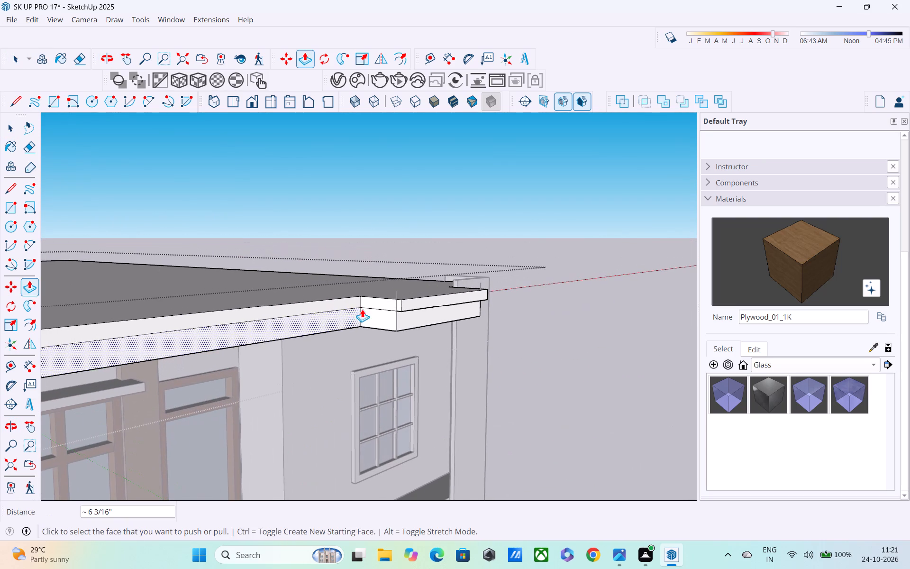
left_click(378, 297)
key("Escape")
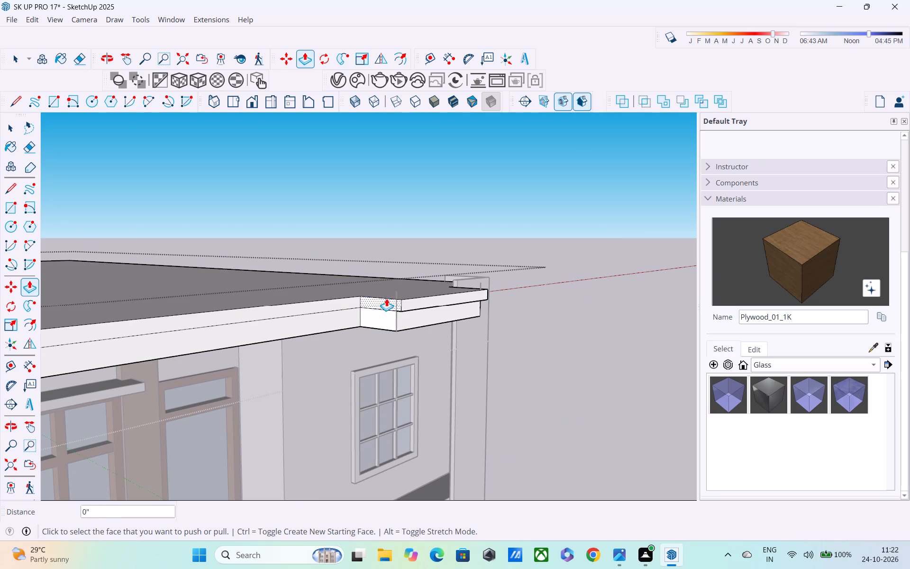
left_click(387, 300)
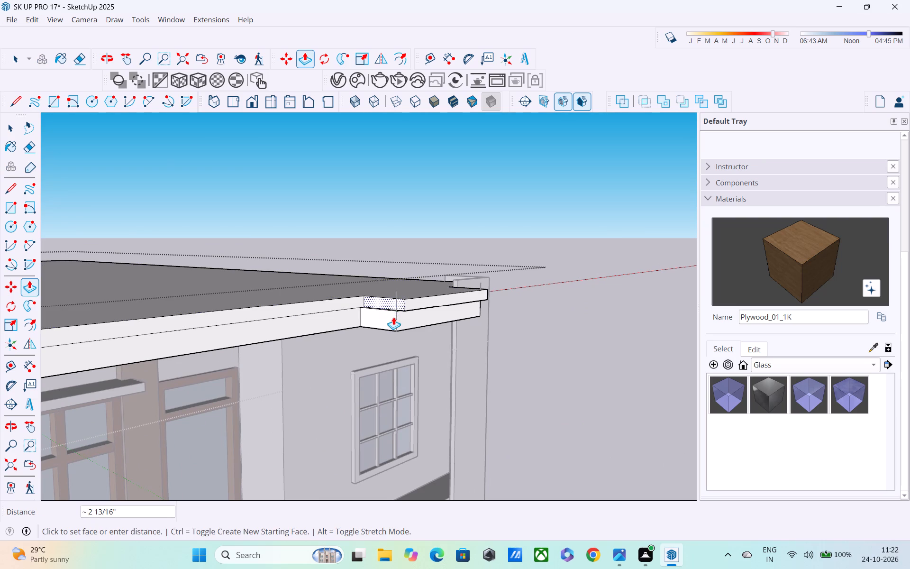
middle_click_drag(386, 319, 274, 292)
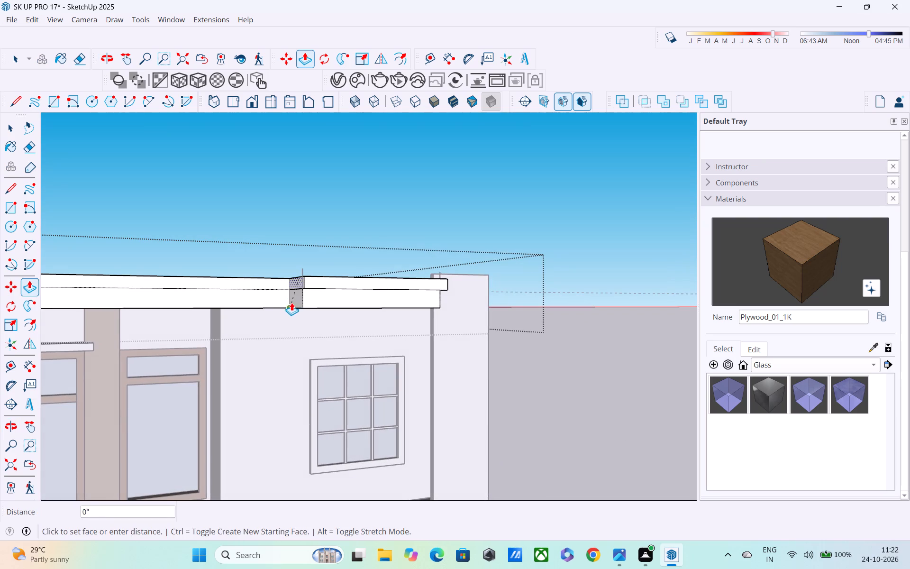
scroll(298, 297, "up", 7)
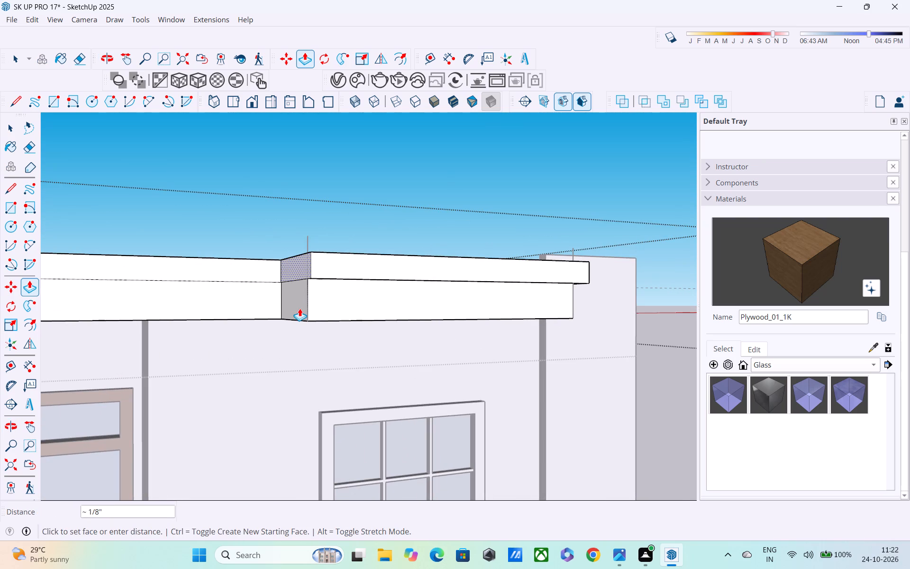
Push/pull the upper roof-edge band's return, front and end faces flush with the lower fascia at the projecting section.
left_click(307, 306)
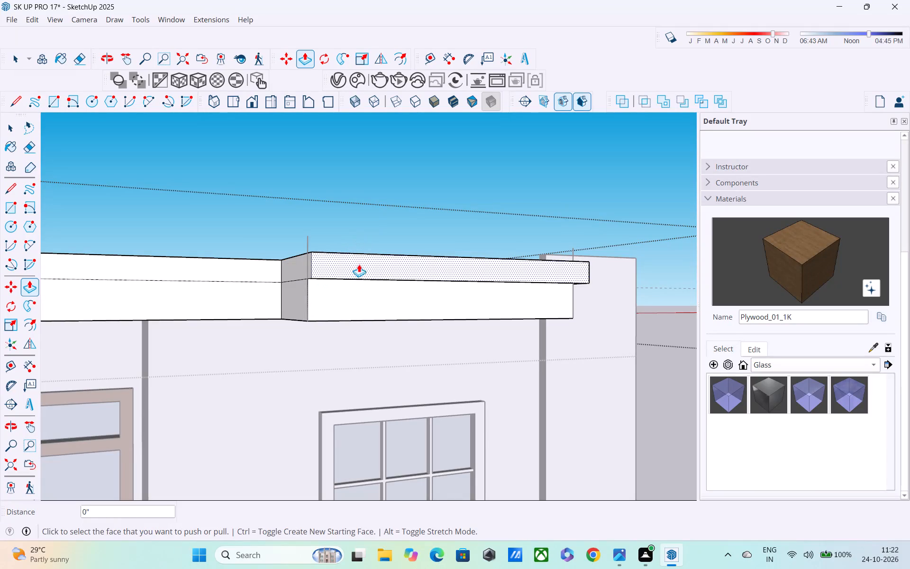
left_click(358, 266)
left_click(352, 297)
middle_click_drag(354, 300, 75, 326)
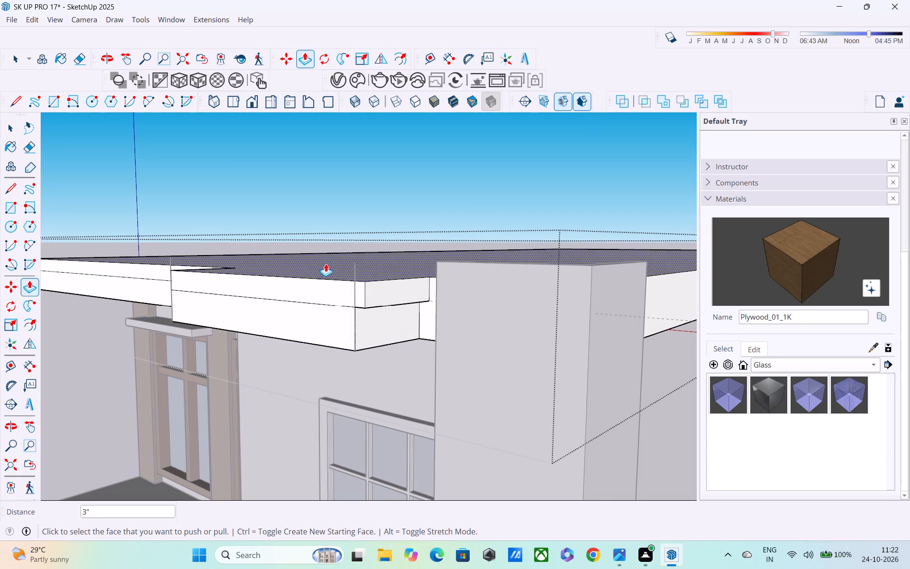
left_click(376, 288)
left_click(371, 321)
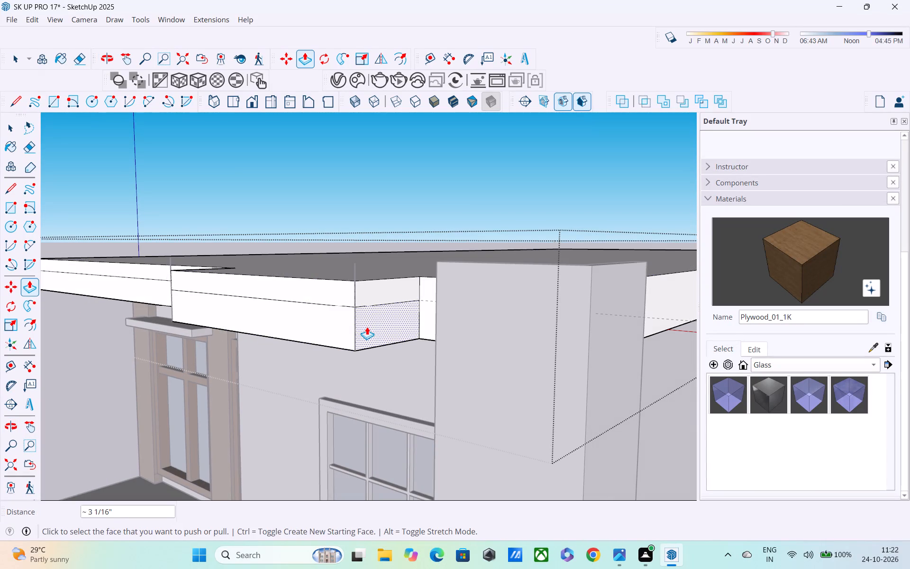
Pull the upper roof-edge band's end face and both front faces outward 1.5".
key("space")
key("o")
key("p")
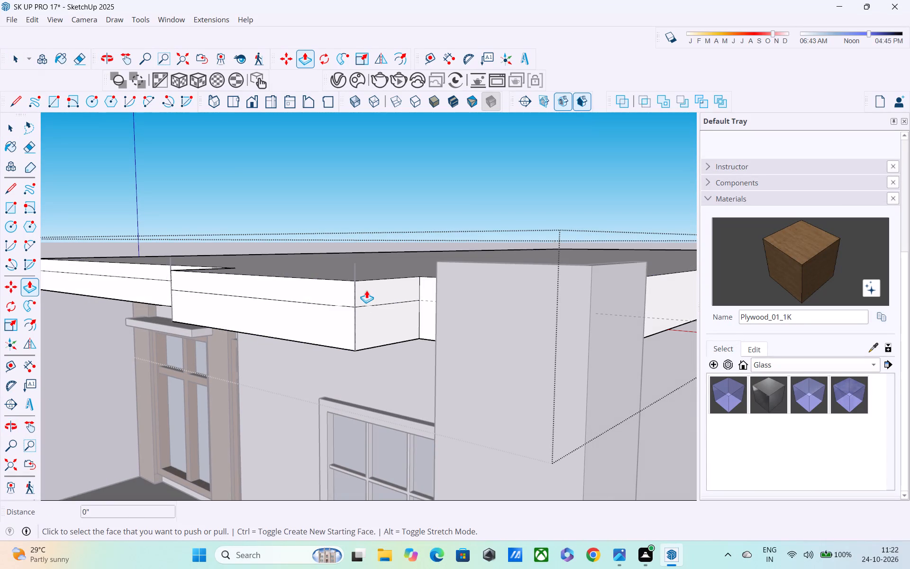
left_click(364, 284)
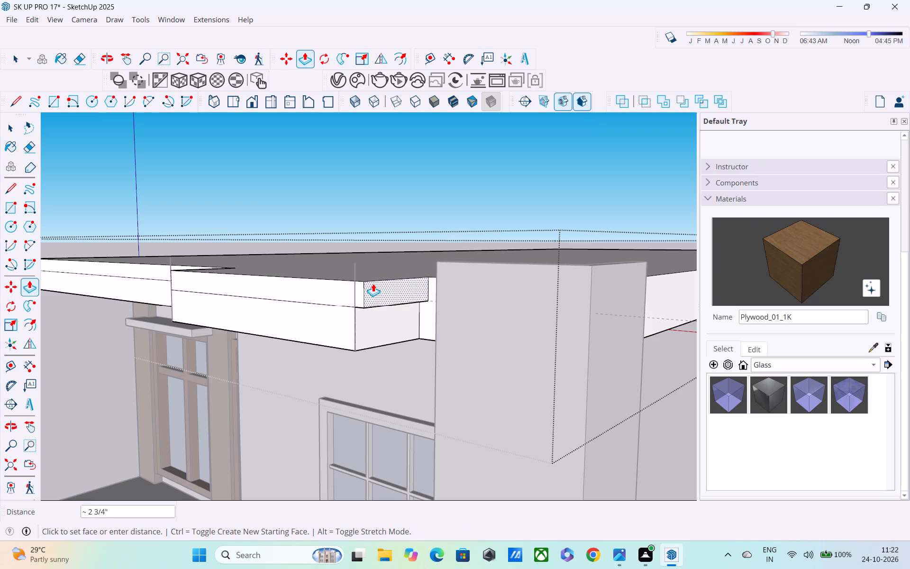
type("1.5\"")
key("Return")
double_click(342, 287)
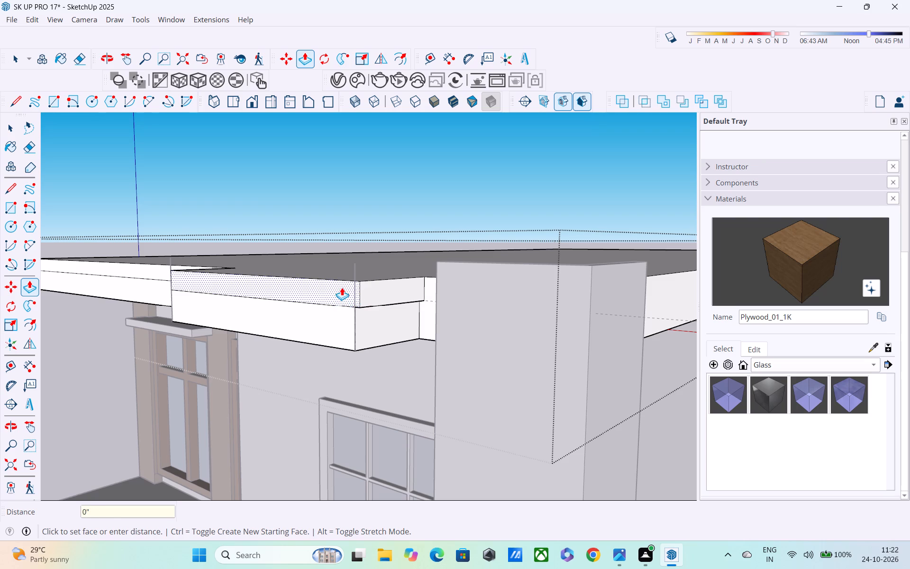
middle_click_drag(352, 310, 618, 331)
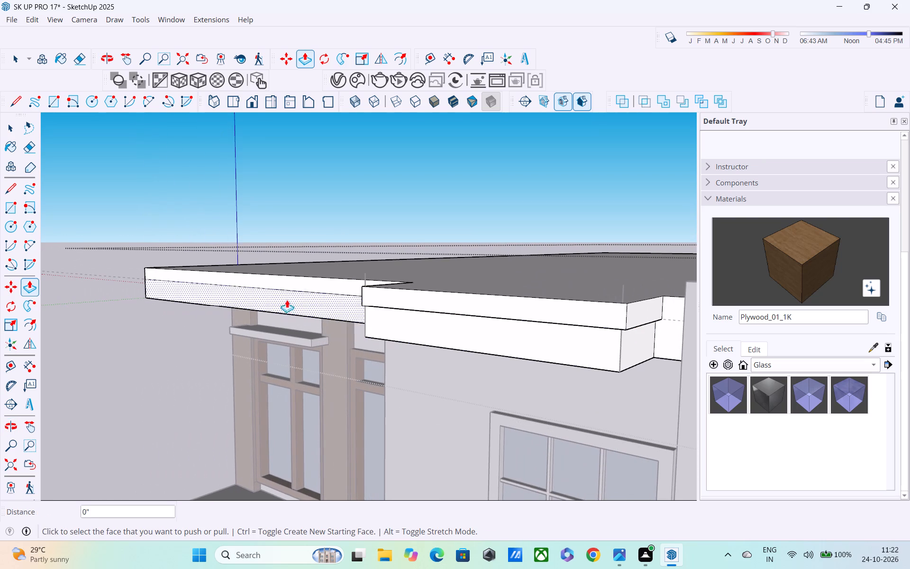
double_click(297, 284)
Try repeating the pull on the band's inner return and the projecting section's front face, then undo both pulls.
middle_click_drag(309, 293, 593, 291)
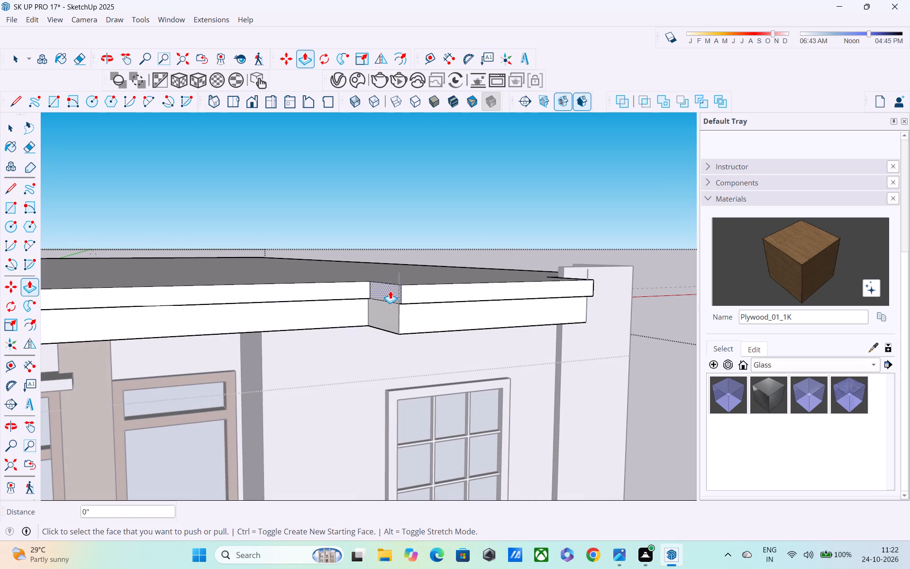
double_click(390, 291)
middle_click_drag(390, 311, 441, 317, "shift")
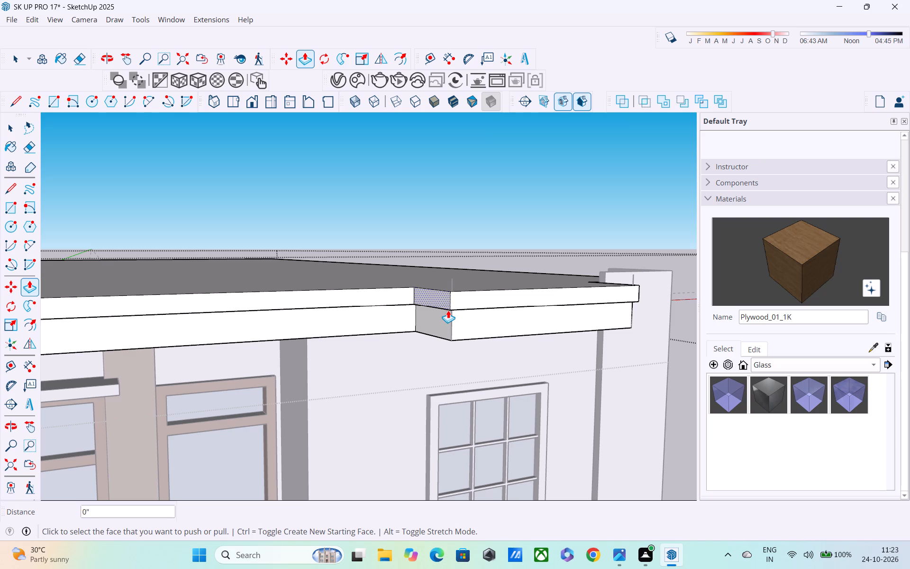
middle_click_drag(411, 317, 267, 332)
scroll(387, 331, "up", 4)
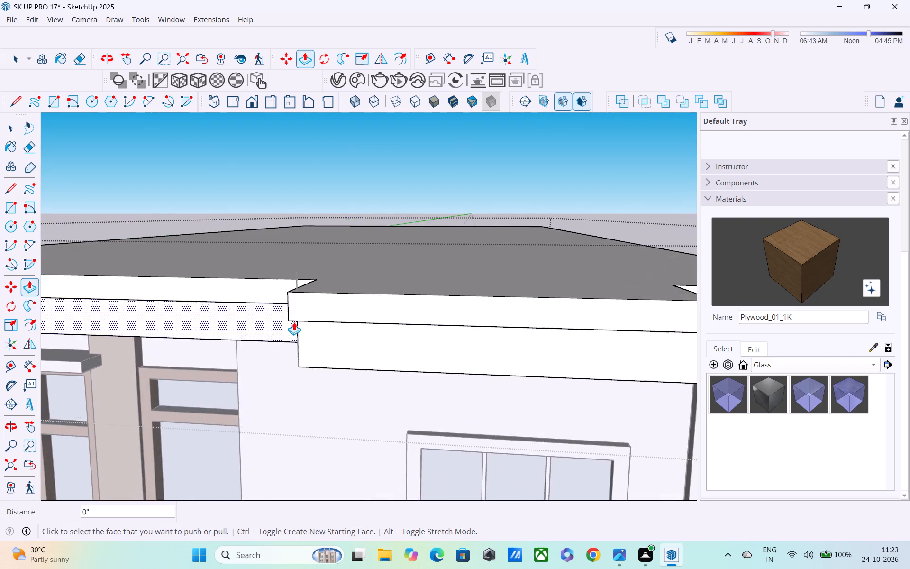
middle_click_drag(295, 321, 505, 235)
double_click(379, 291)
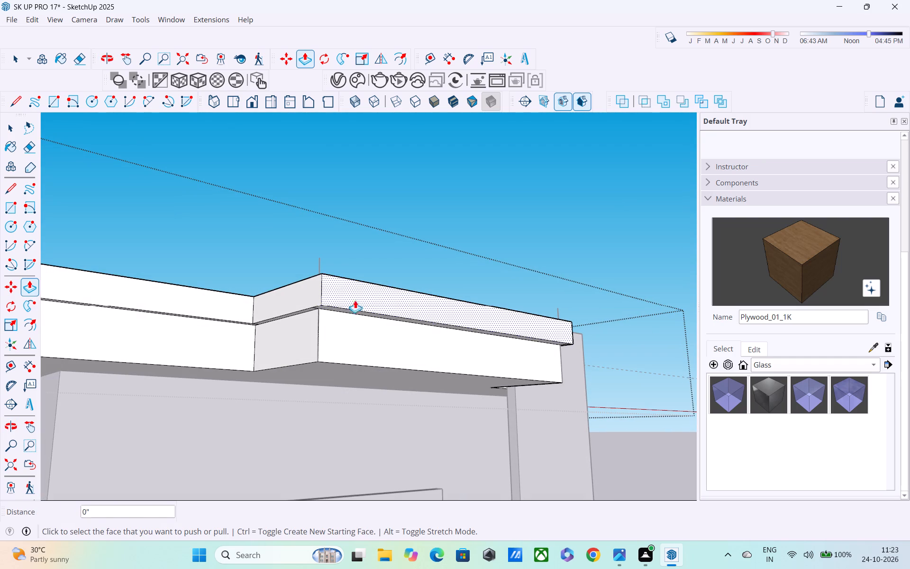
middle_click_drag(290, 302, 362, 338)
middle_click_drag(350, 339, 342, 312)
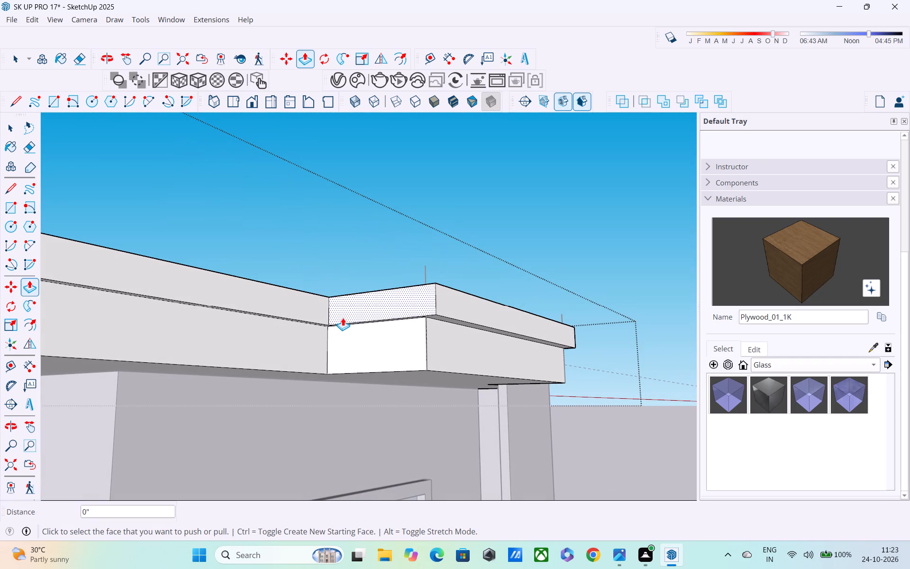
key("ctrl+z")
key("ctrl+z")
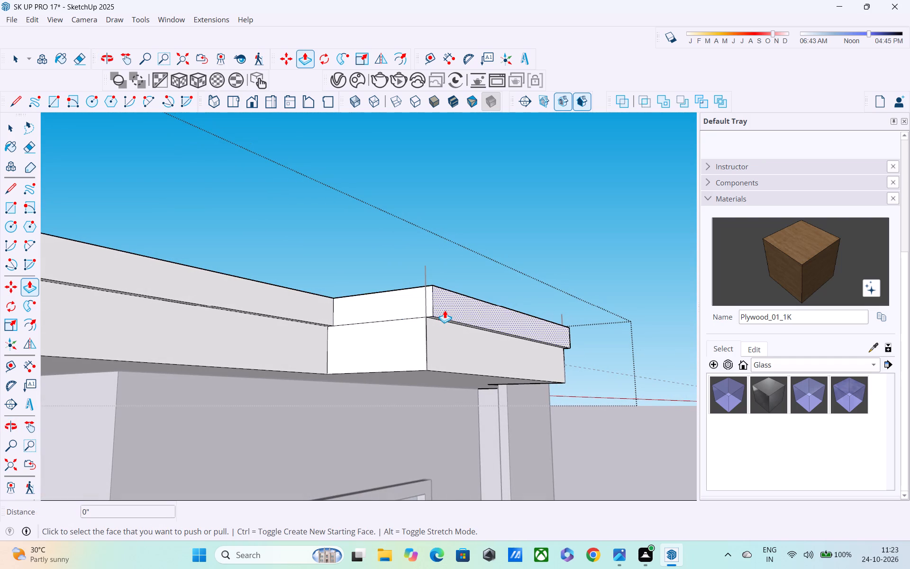
Pull the upper band's inner return face outward by the same 1.5" where the projecting section begins.
middle_click_drag(445, 310, 408, 286)
double_click(344, 266)
middle_click_drag(343, 267, 429, 280, "shift")
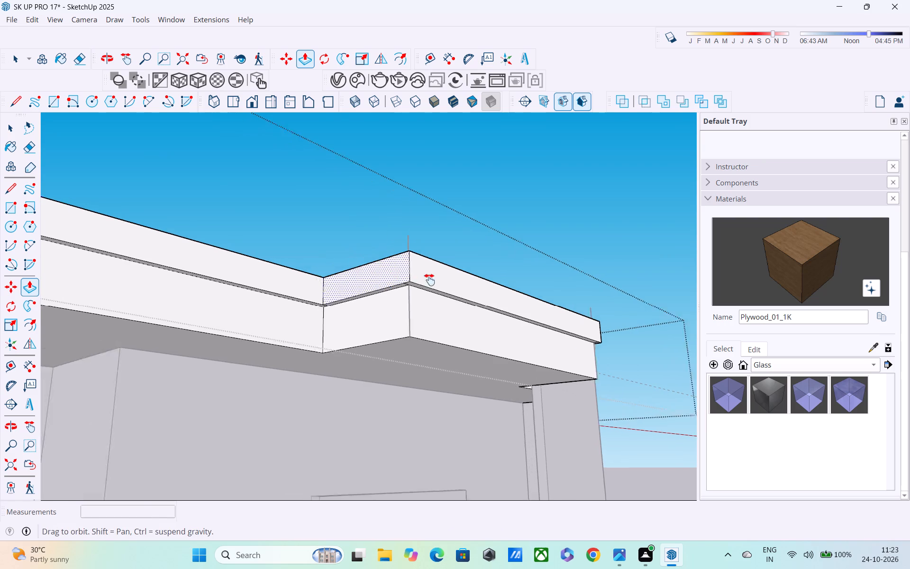
middle_click_drag(429, 280, 537, 288, "shift")
double_click(400, 284)
Examine the stepped roof-edge band along the front facade and around the projecting corner, from below and above.
middle_click_drag(405, 288, 648, 322)
scroll(335, 294, "down", 2)
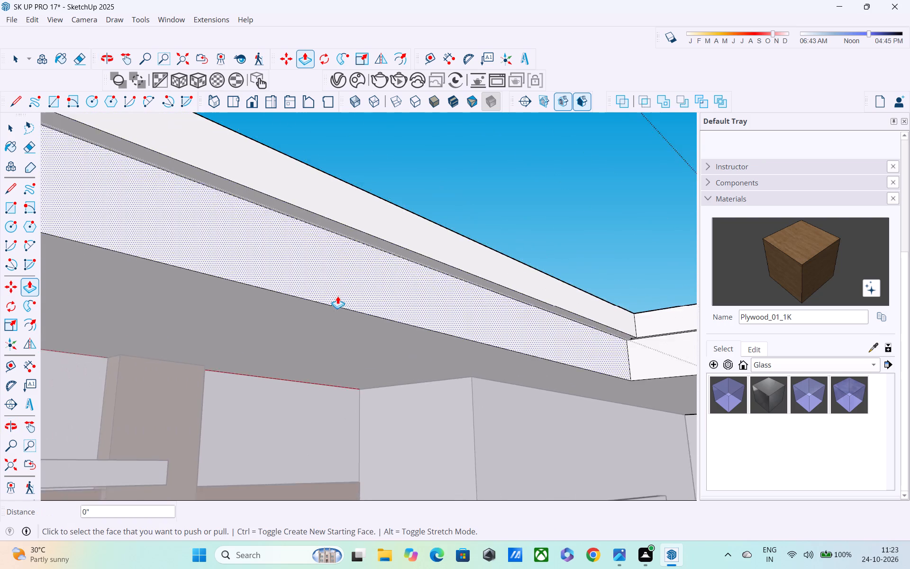
scroll(337, 296, "down", 5)
middle_click_drag(325, 293, 612, 357, "shift")
scroll(473, 297, "down", 3)
middle_click_drag(472, 296, 0, 344)
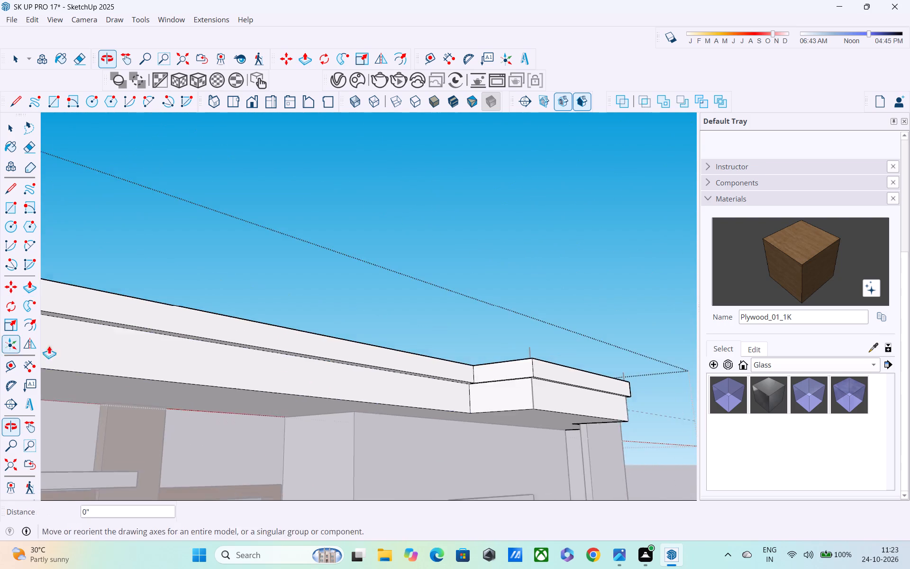
scroll(116, 349, "down", 4)
middle_click_drag(349, 363, 17, 357)
scroll(306, 375, "up", 5)
middle_click_drag(382, 366, 341, 321)
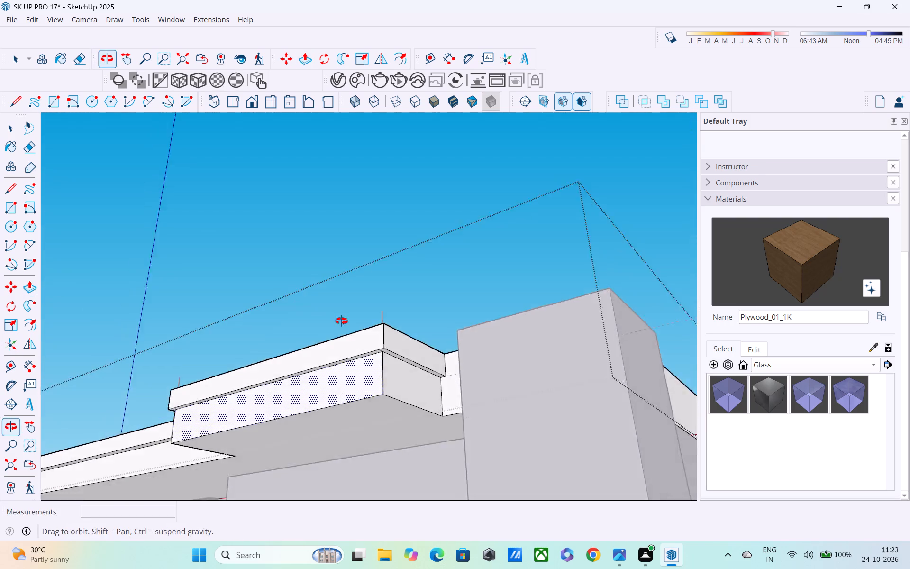
middle_click_drag(341, 321, 320, 314)
scroll(346, 355, "up", 5)
middle_click_drag(346, 355, 383, 461)
scroll(353, 417, "down", 5)
middle_click_drag(352, 395, 361, 468)
key("space")
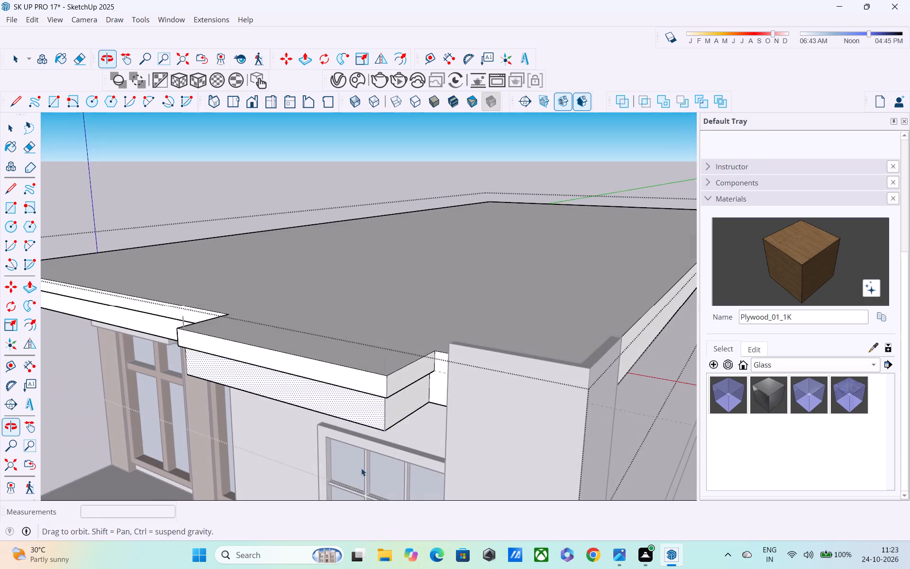
middle_click_drag(361, 468, 359, 462)
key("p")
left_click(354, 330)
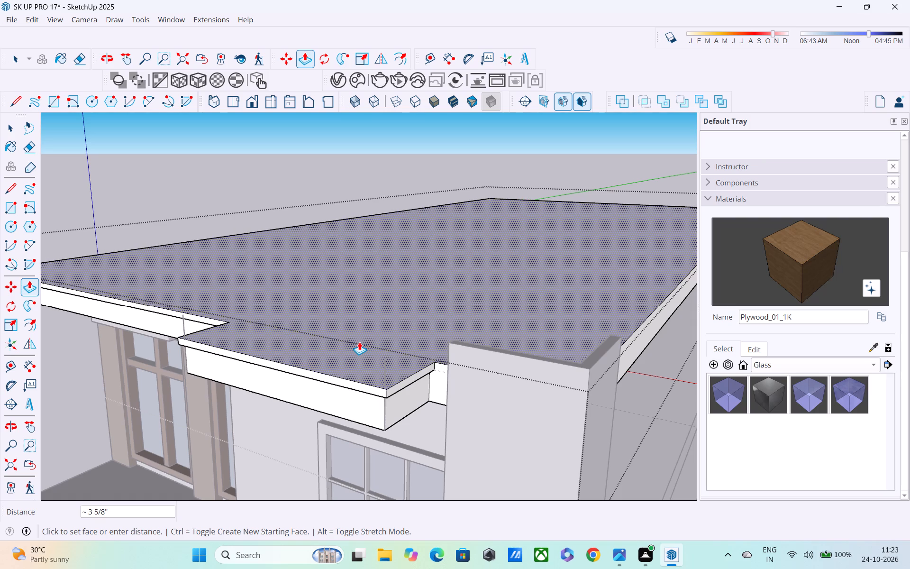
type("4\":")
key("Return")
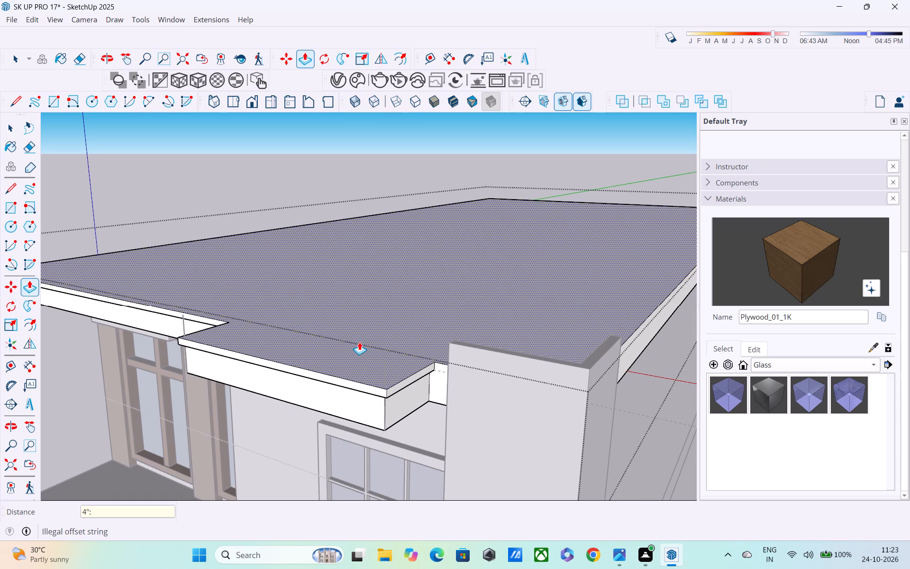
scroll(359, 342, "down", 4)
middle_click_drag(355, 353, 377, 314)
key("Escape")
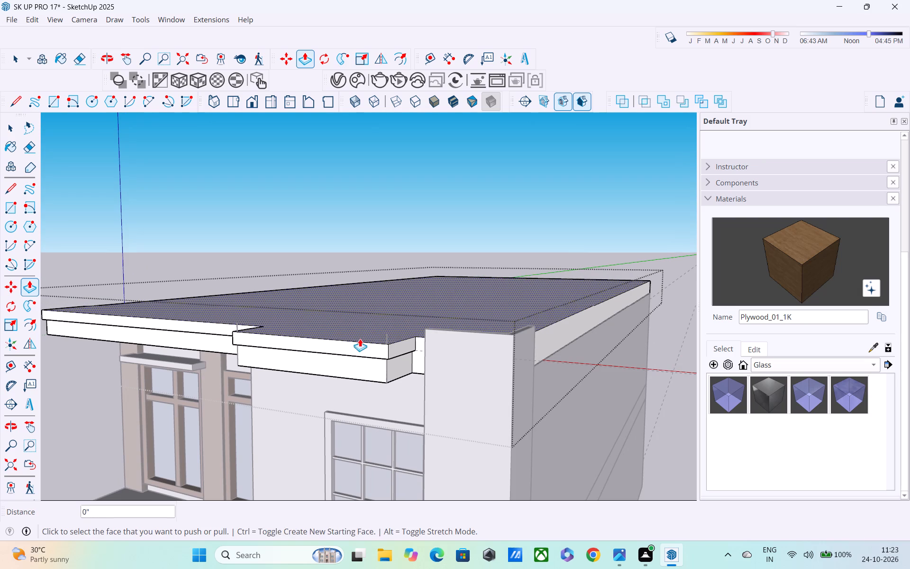
Push the roof slab's top face down about 3 1/16" to thin the upper band, and leave the roof group.
middle_click_drag(360, 331, 335, 359)
left_click(350, 332)
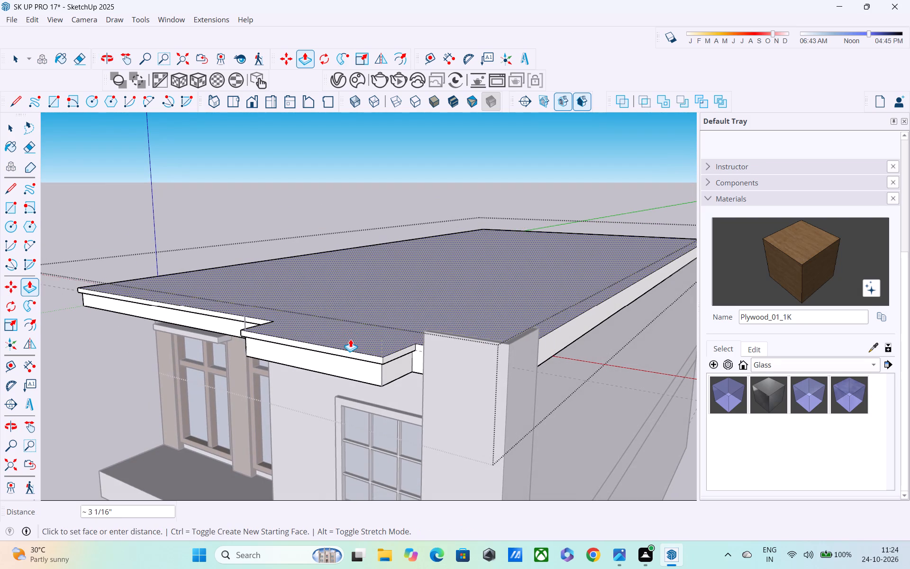
left_click(351, 336)
middle_click_drag(360, 346, 431, 321)
scroll(420, 333, "down", 2)
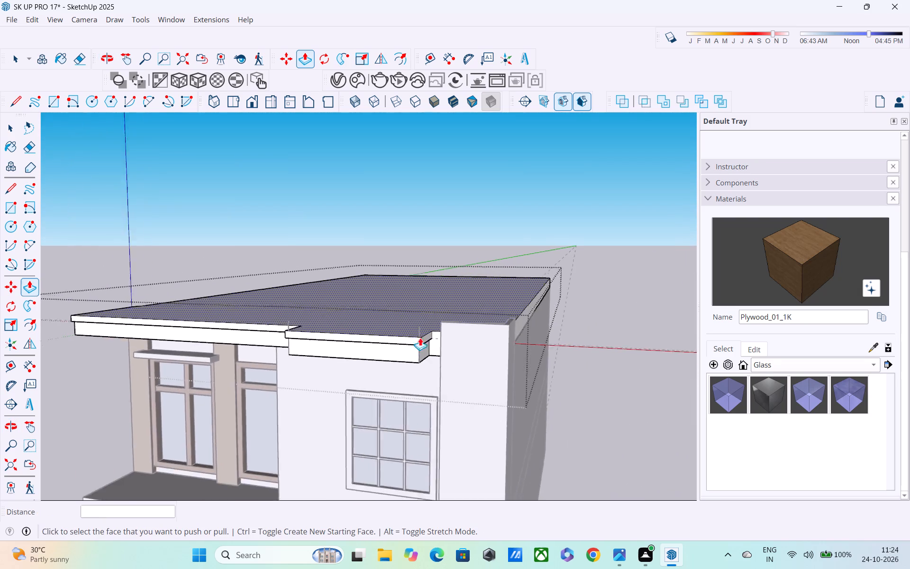
scroll(420, 338, "down", 7)
middle_click_drag(379, 366, 444, 315)
scroll(374, 360, "down", 6)
key("space")
left_click(486, 354)
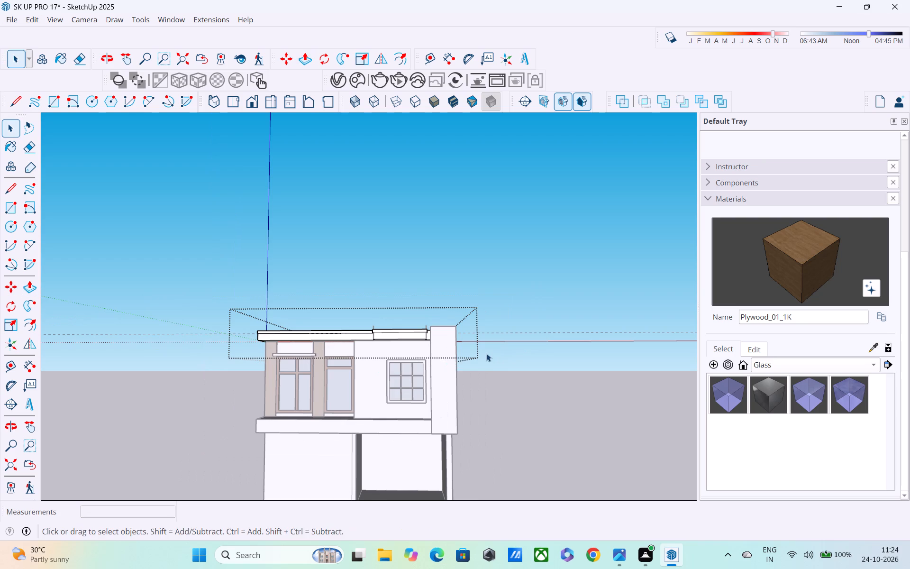
Delete the stray vertical line sticking up through the roof at the projecting section's inner corner.
middle_click_drag(344, 380, 354, 427)
scroll(367, 315, "up", 10)
scroll(432, 421, "up", 1)
middle_click_drag(432, 421, 421, 446)
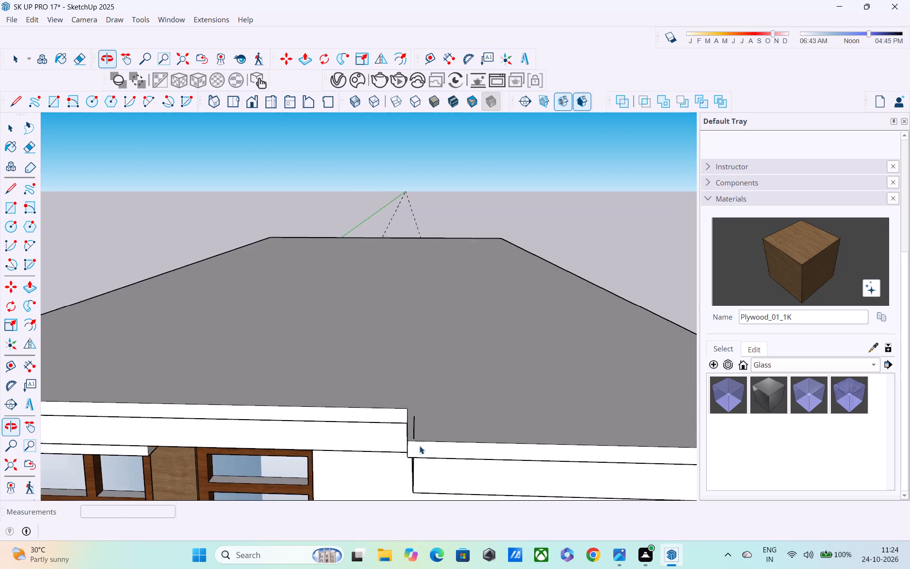
scroll(418, 441, "up", 1)
scroll(419, 430, "down", 2)
scroll(411, 429, "up", 4)
left_click(417, 422)
scroll(416, 417, "down", 3)
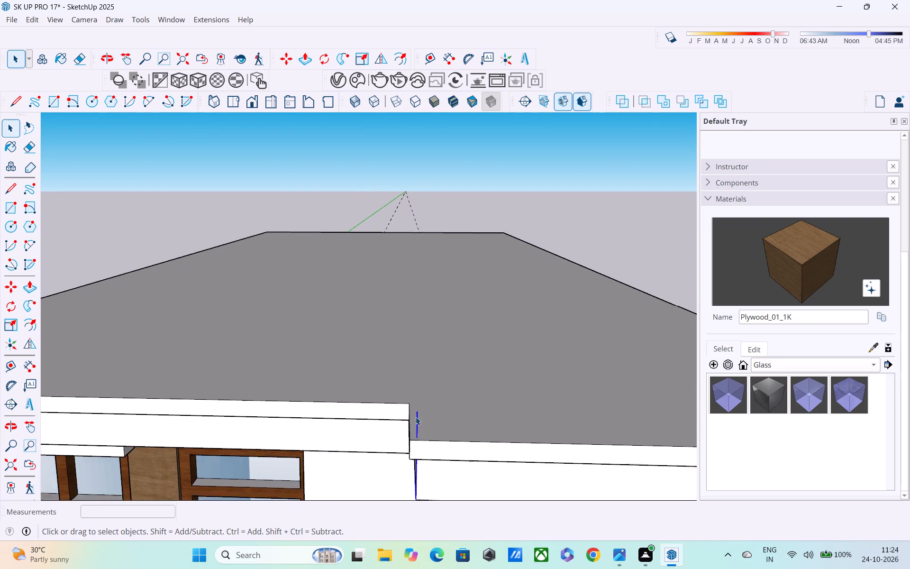
scroll(416, 417, "down", 3)
middle_click_drag(409, 431, 407, 352)
key("Delete")
Delete the stray vertical line at the projecting section's outer corner, beside the side wall.
middle_click_drag(486, 401, 416, 401)
scroll(345, 441, "up", 3)
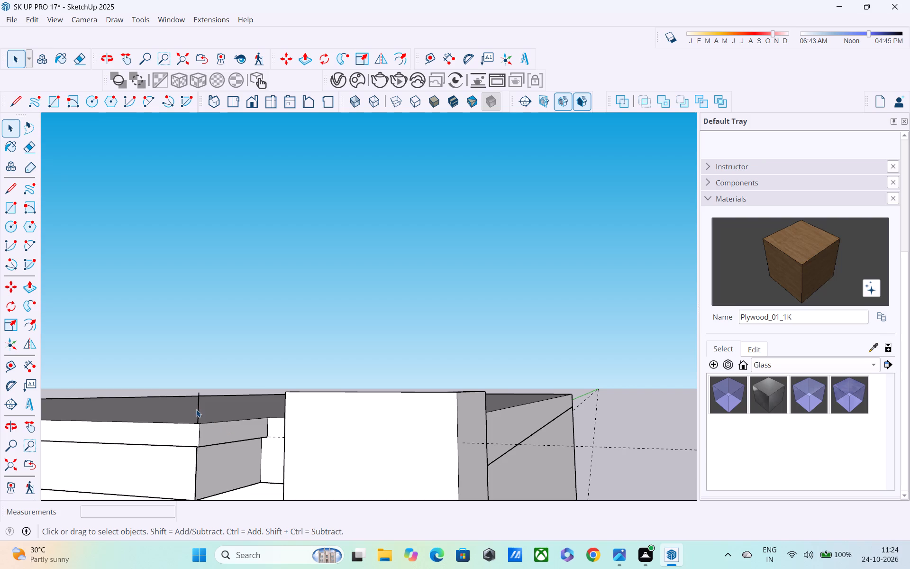
left_click(199, 412)
key("Delete")
Examine the roof slab and the upper-floor front facade from several angles.
scroll(213, 420, "down", 5)
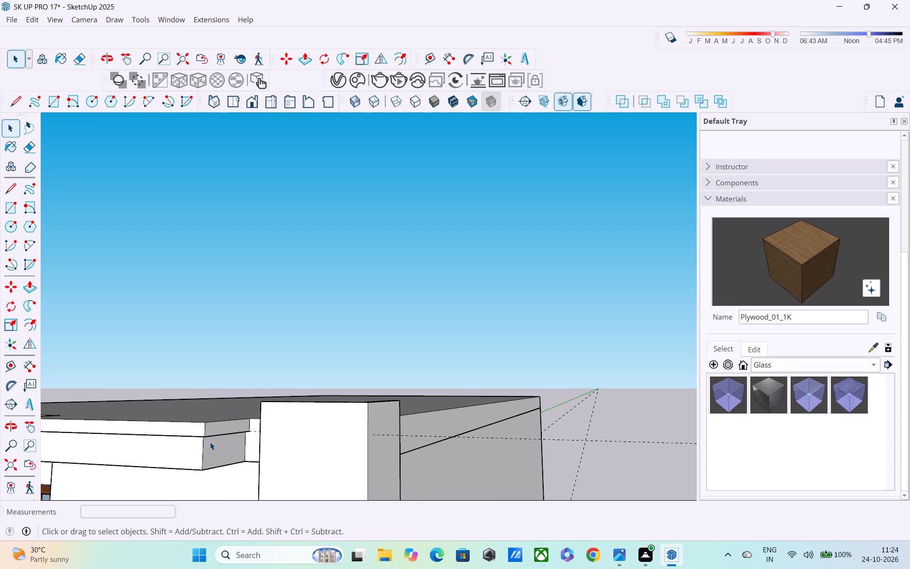
middle_click_drag(270, 442, 301, 446)
middle_click_drag(279, 450, 411, 350, "shift")
scroll(197, 360, "down", 6)
middle_click_drag(155, 357, 360, 424)
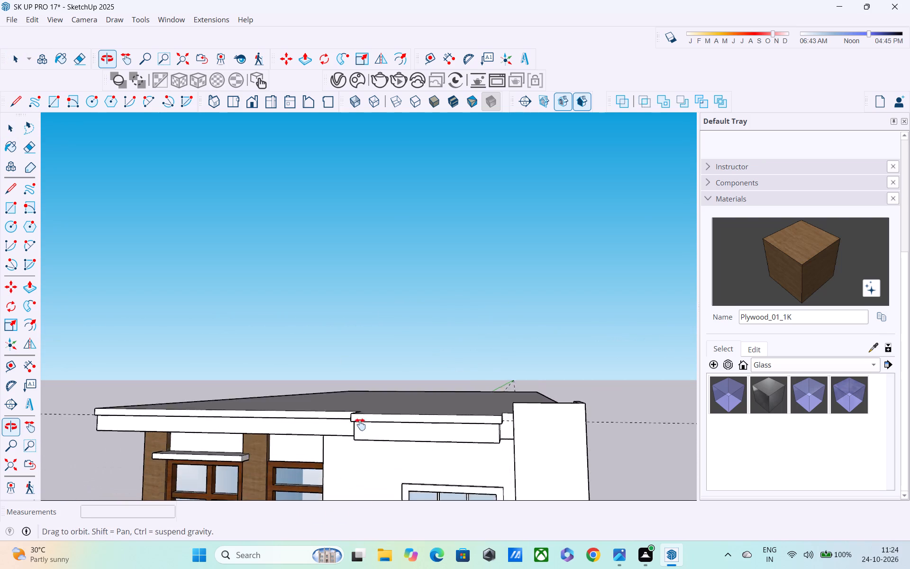
middle_click_drag(360, 424, 358, 415)
scroll(267, 359, "down", 4)
middle_click_drag(269, 393, 292, 322)
middle_click_drag(203, 320, 246, 382)
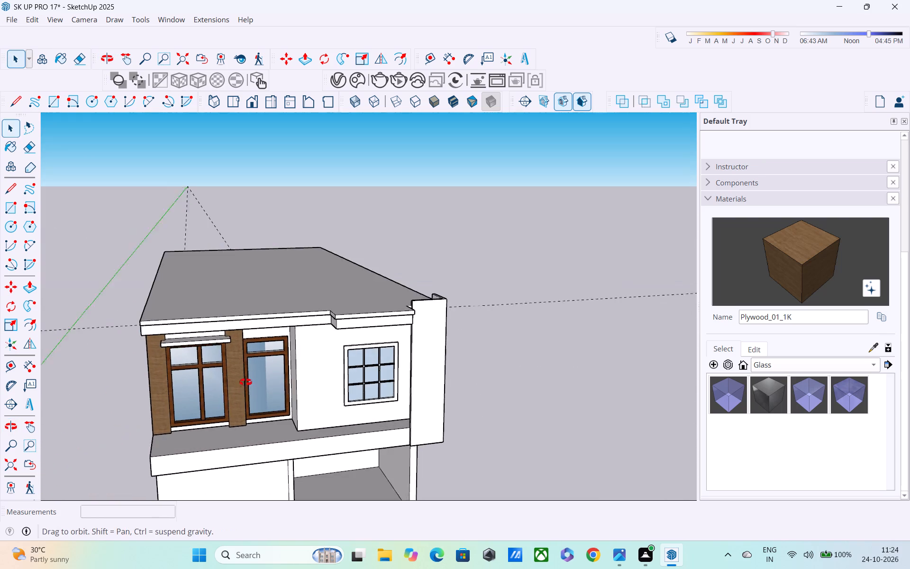
middle_click_drag(246, 382, 248, 389)
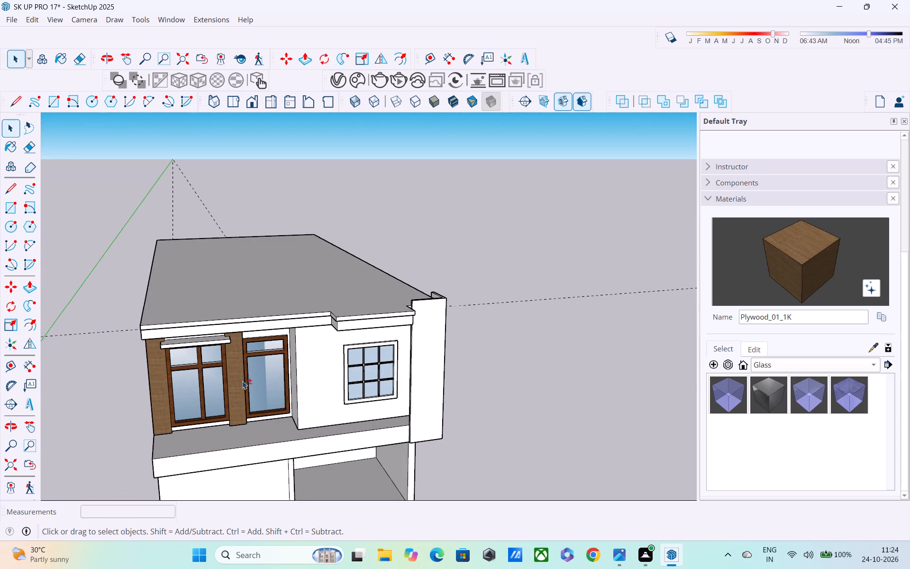
middle_click_drag(241, 401, 241, 436, "shift")
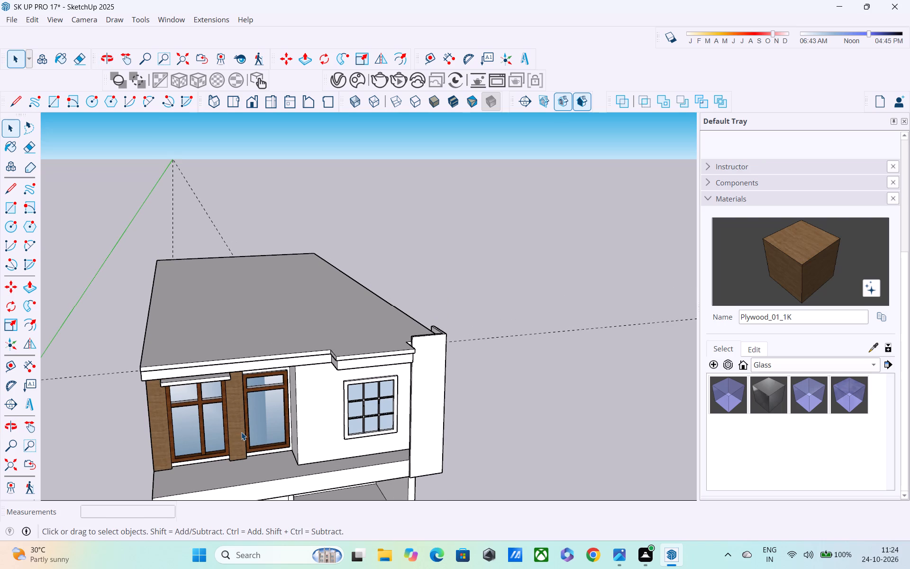
Open the roof group and offset the roof's top face outline inward 4".
key("f")
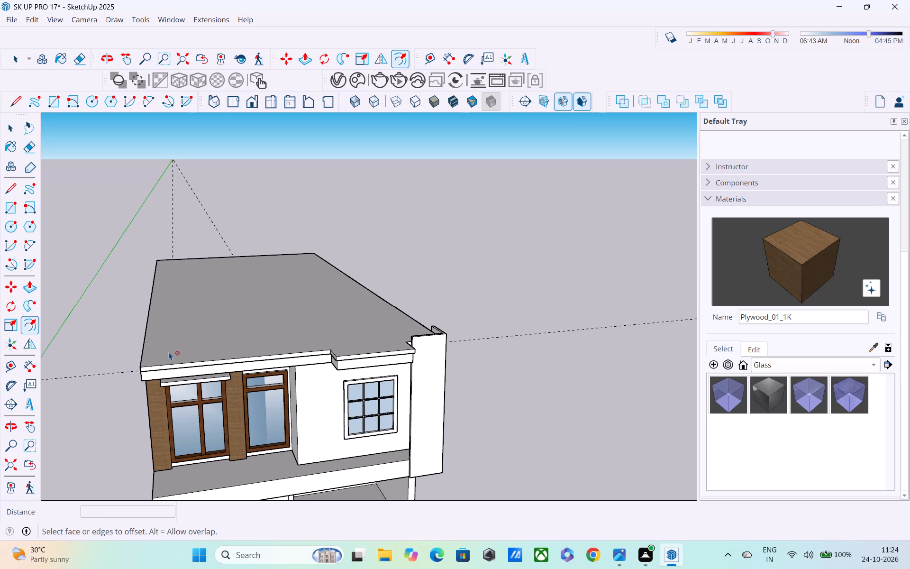
key("space")
double_click(167, 346)
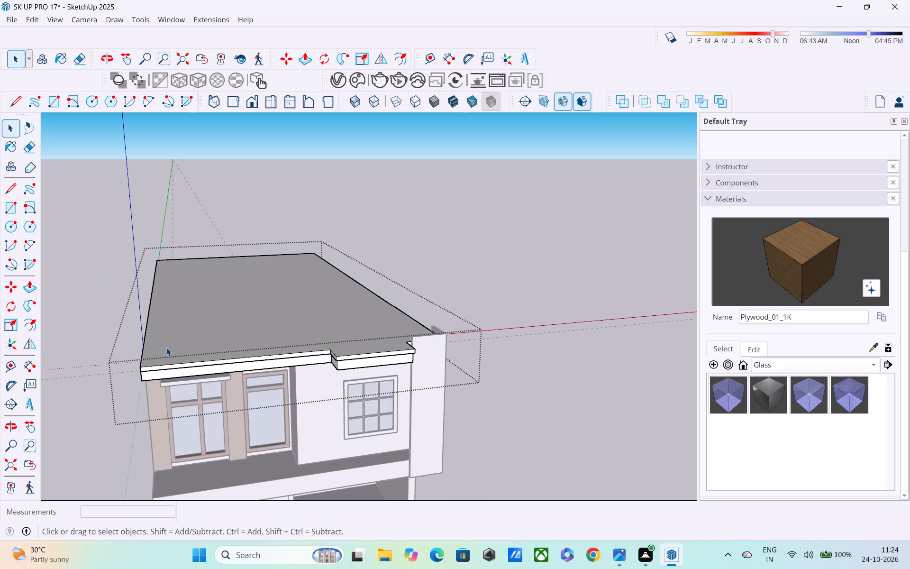
key("f")
left_click(167, 349)
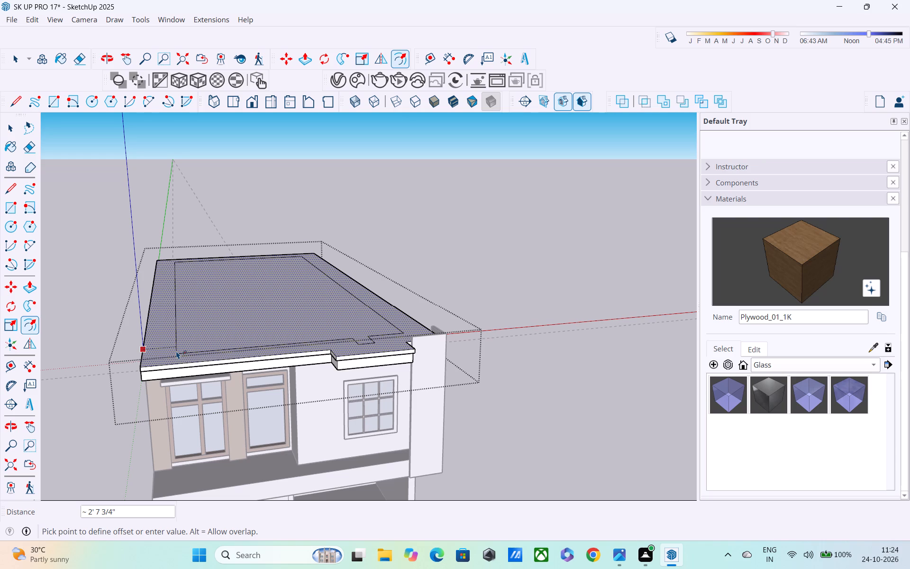
type("4\"")
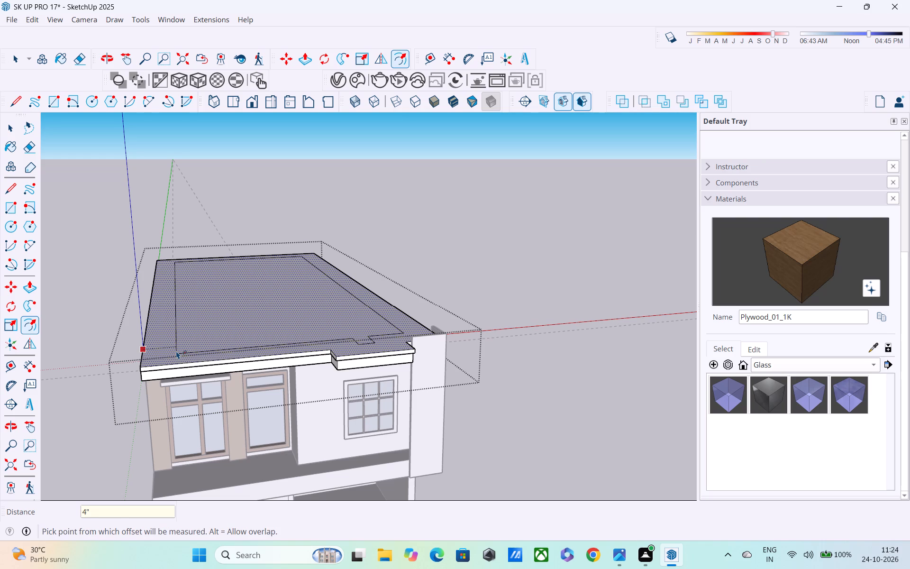
key("Return")
Push/Pull the long front face of the roof's upper edge band outward 2".
scroll(256, 354, "up", 4)
middle_click_drag(263, 358, 265, 416)
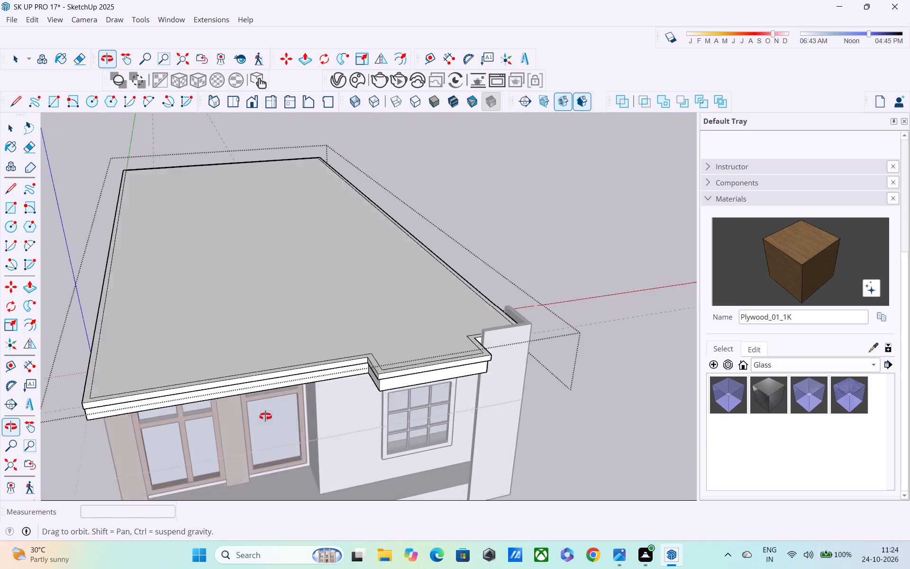
middle_click_drag(265, 416, 267, 424)
scroll(291, 363, "up", 6)
middle_click_drag(314, 379, 318, 338)
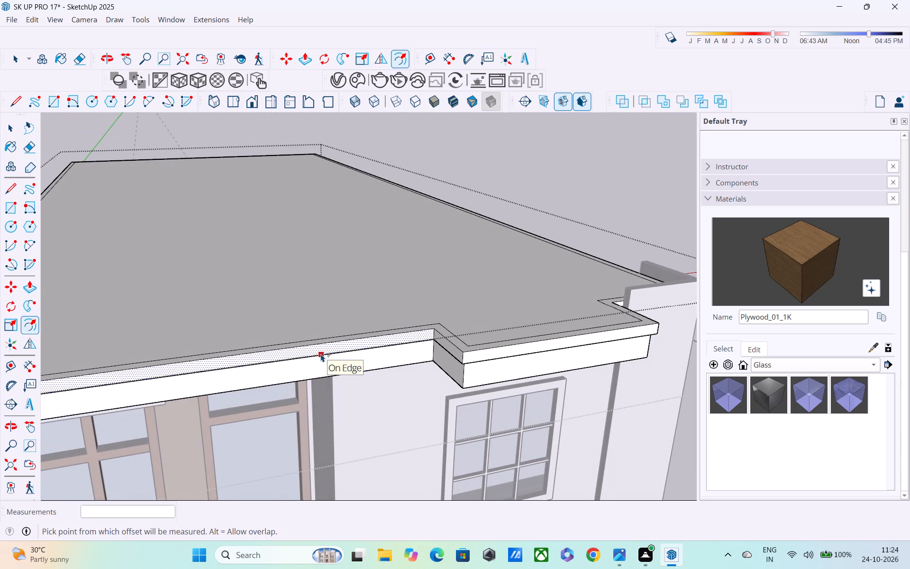
key("p")
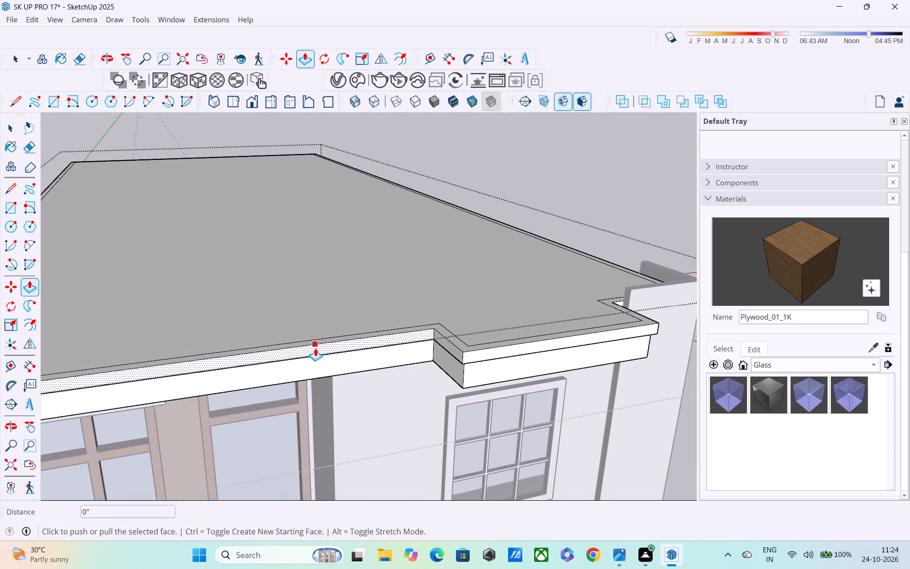
left_click(315, 347)
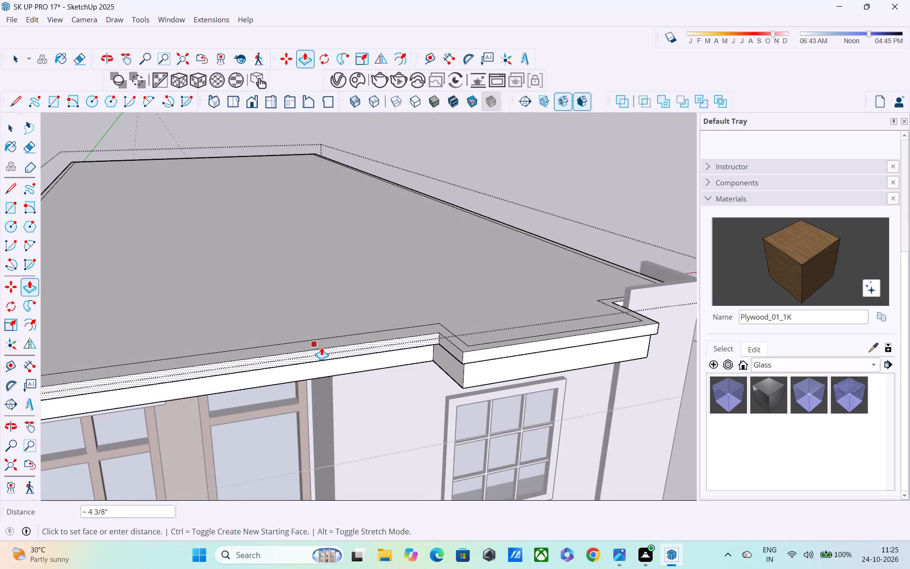
type("2\"")
key("Return")
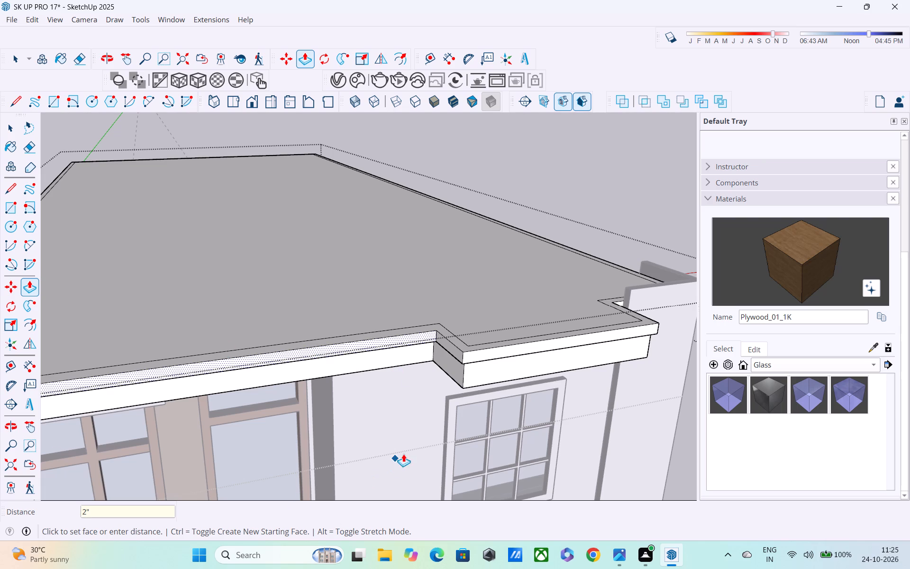
Pull the upper band's side and front faces around the projecting section outward by the same 2".
middle_click_drag(323, 437, 165, 435, "shift")
middle_click_drag(197, 376, 349, 343)
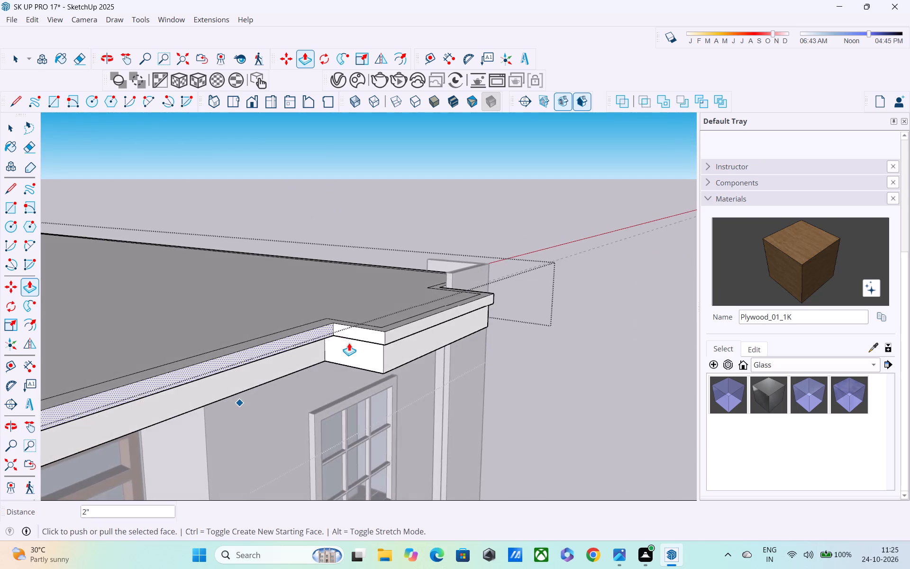
scroll(349, 342, "up", 3)
middle_click_drag(330, 326, 209, 332, "shift")
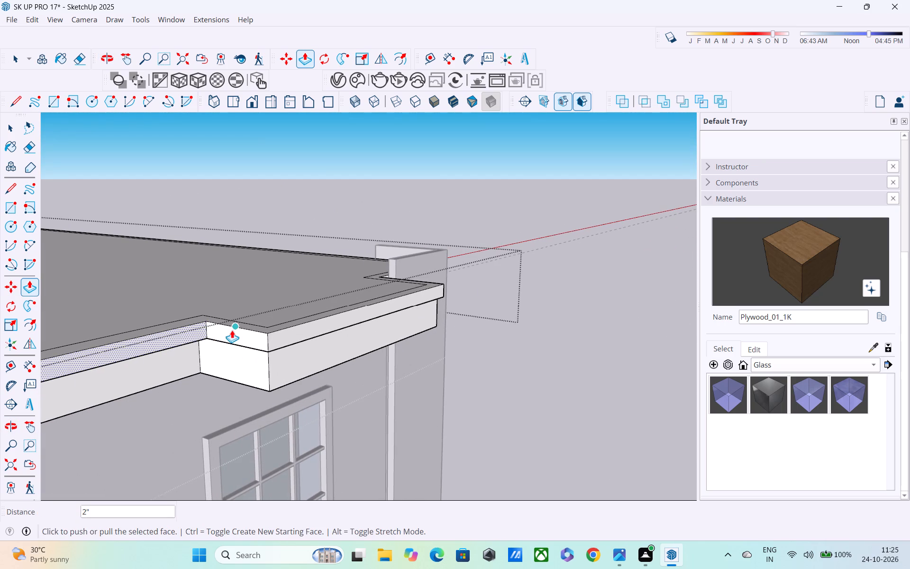
key("space")
left_click(236, 337)
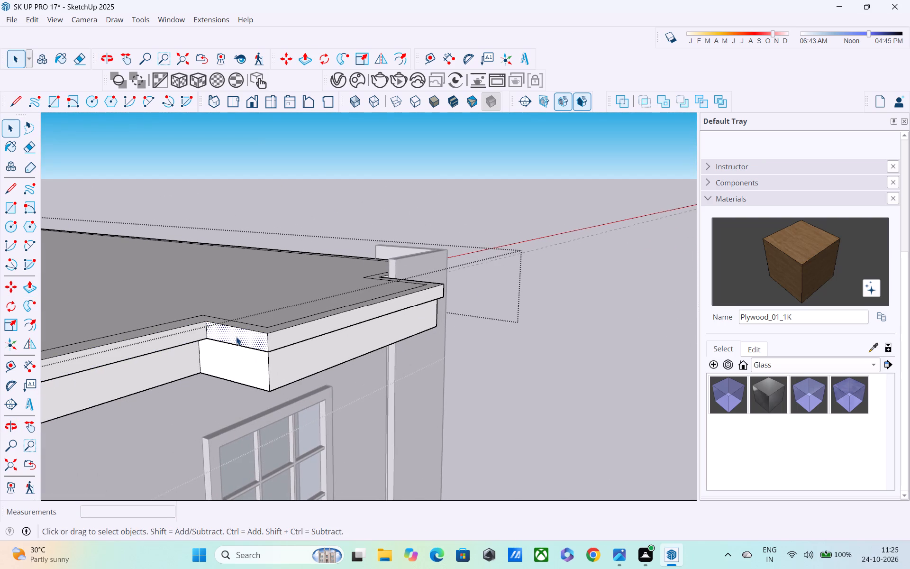
key("p")
double_click(237, 335)
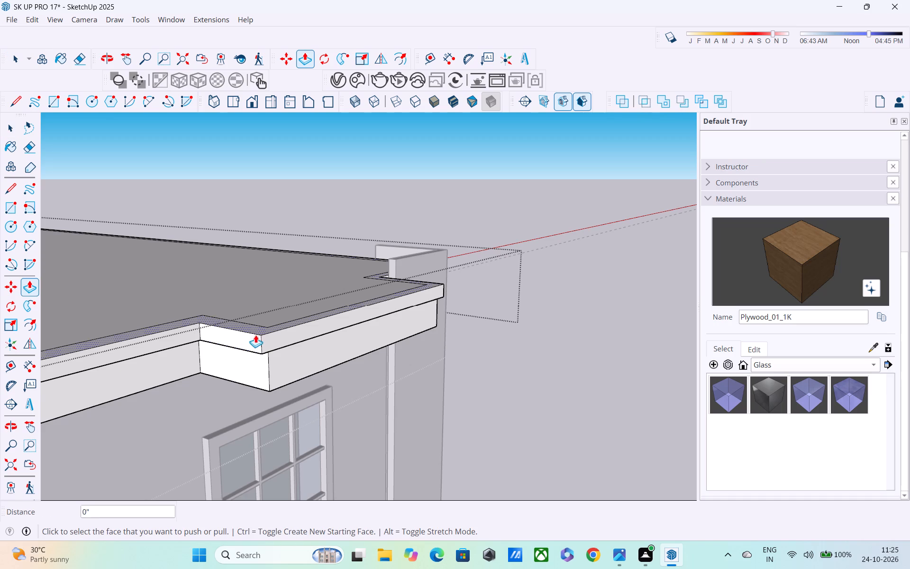
double_click(279, 334)
middle_click_drag(281, 336, 16, 402)
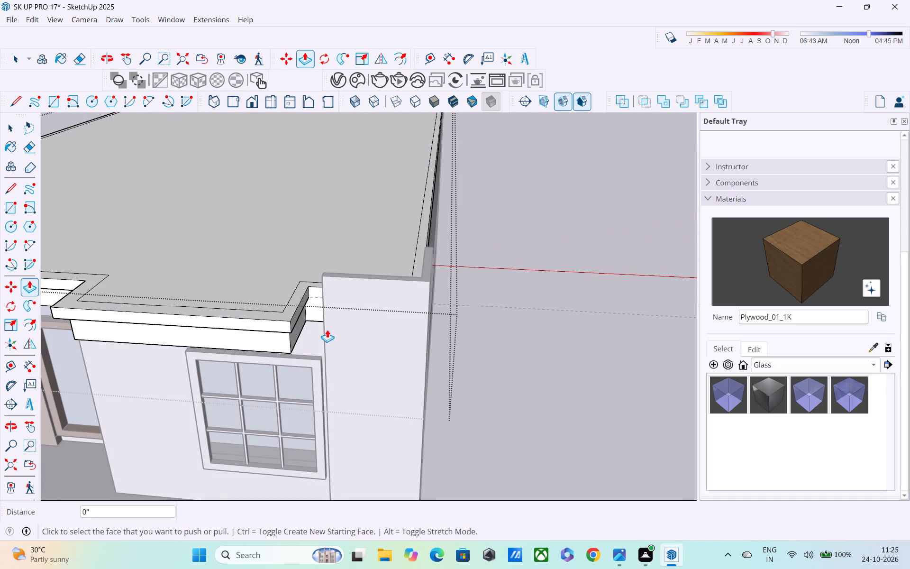
scroll(309, 316, "up", 2)
double_click(294, 313)
Offset the inner face of the roof top inward 2", and change that offset distance to 3".
scroll(294, 313, "down", 3)
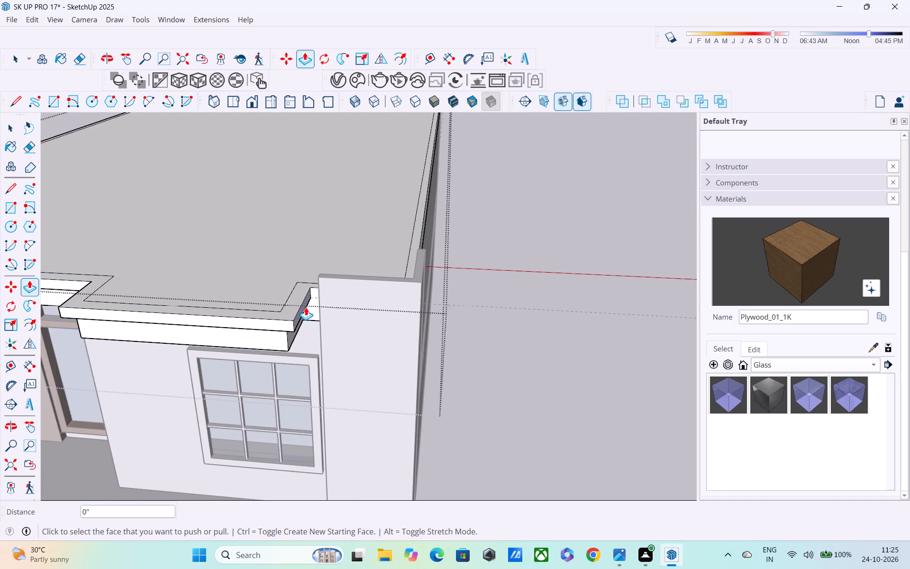
scroll(306, 307, "up", 1)
scroll(306, 307, "down", 5)
middle_click_drag(306, 327, 327, 309)
scroll(216, 407, "down", 4)
middle_click_drag(188, 431, 288, 369, "shift")
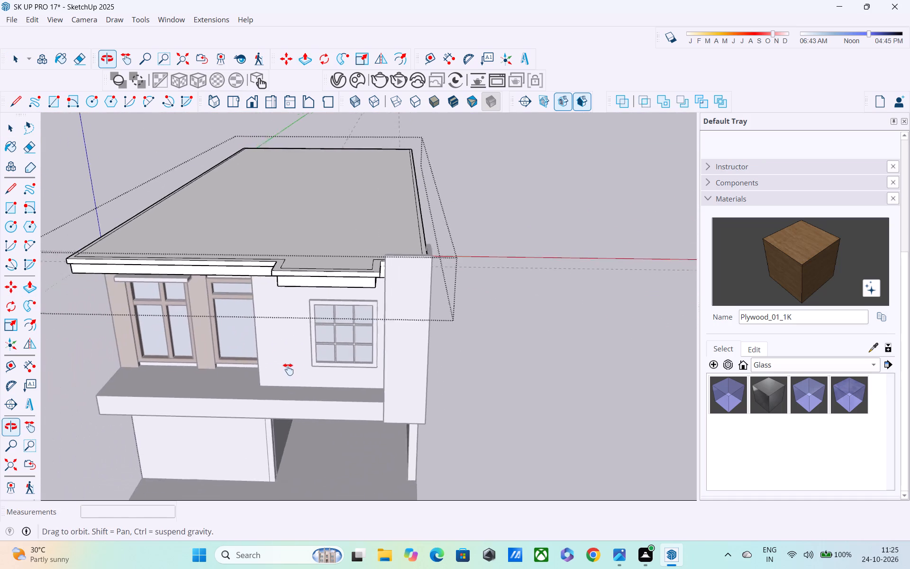
middle_click_drag(288, 369, 291, 376, "shift")
middle_click_drag(174, 379, 187, 474)
scroll(138, 354, "up", 4)
key("space")
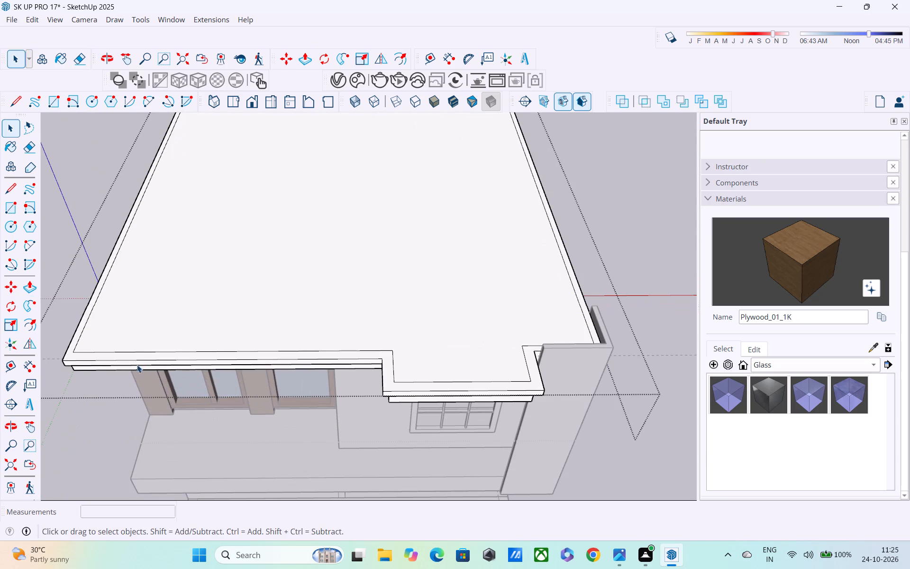
middle_click_drag(144, 360, 142, 384)
key("f")
left_click(145, 349)
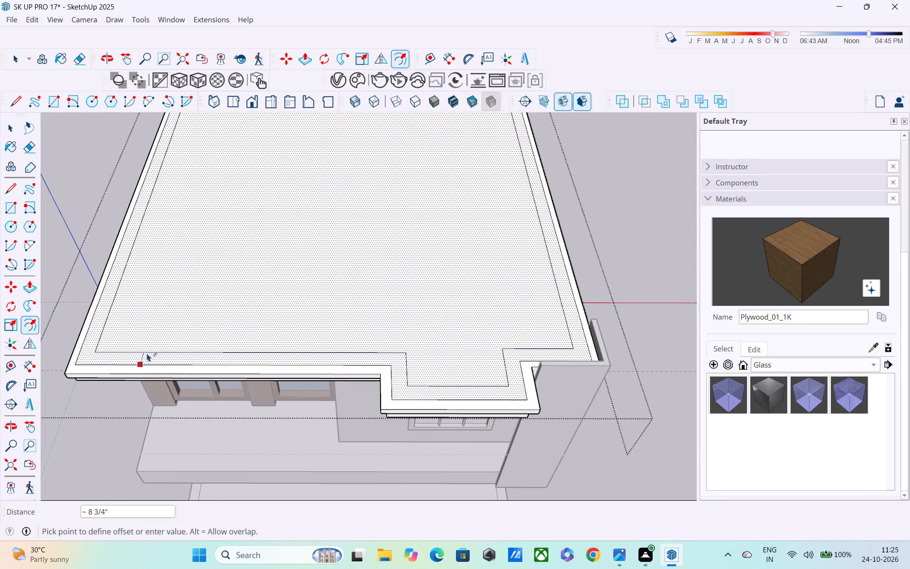
type("2\"")
key("Return")
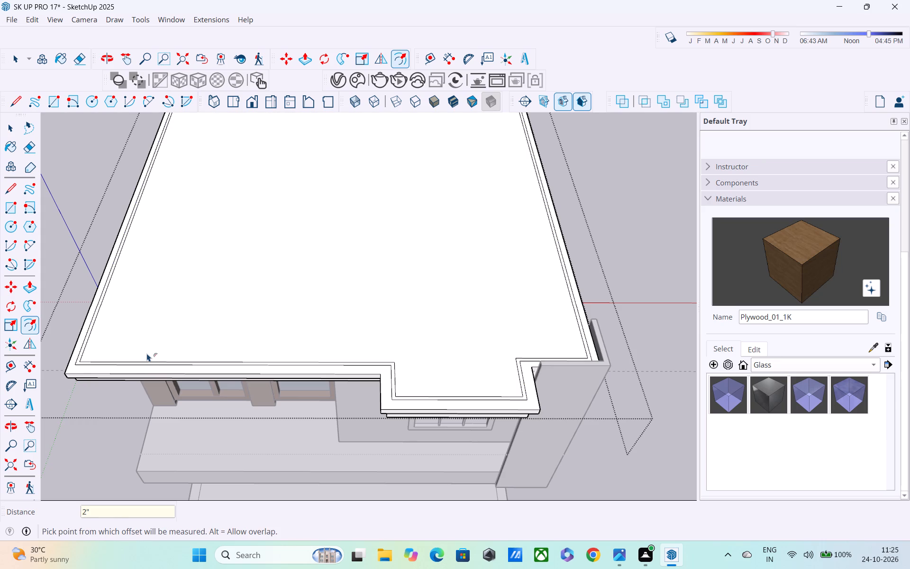
type("3\"")
key("Return")
Pull the narrow 3" strip between the two inner roof outlines up 3' to form the parapet wall.
scroll(147, 353, "down", 2)
middle_click_drag(151, 360, 40, 350)
key("p")
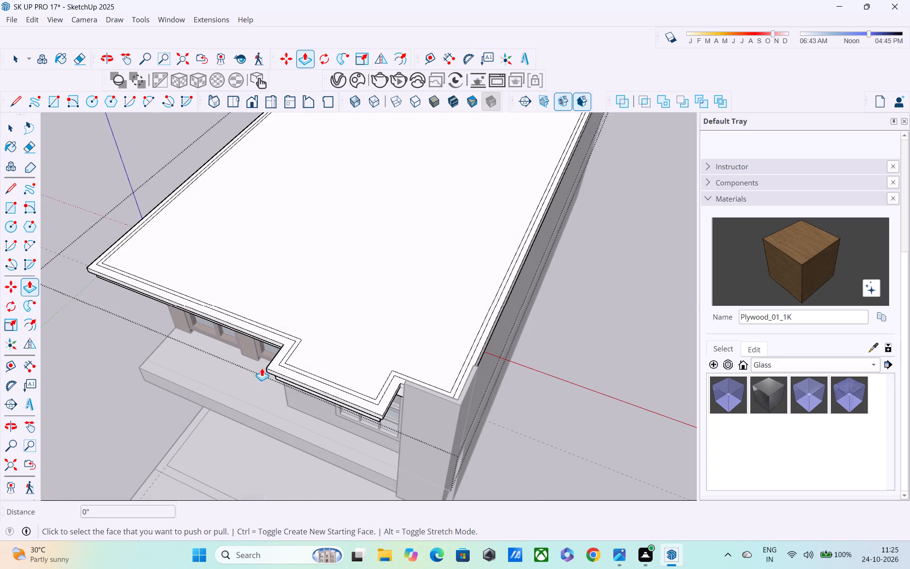
left_click(309, 376)
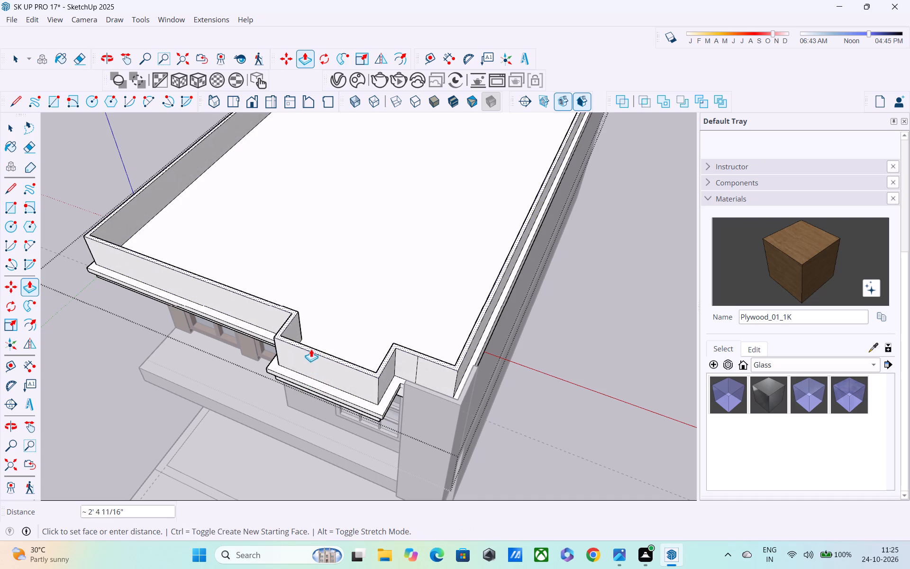
middle_click_drag(317, 342, 321, 331)
scroll(320, 331, "down", 3)
middle_click_drag(298, 357, 188, 406, "shift")
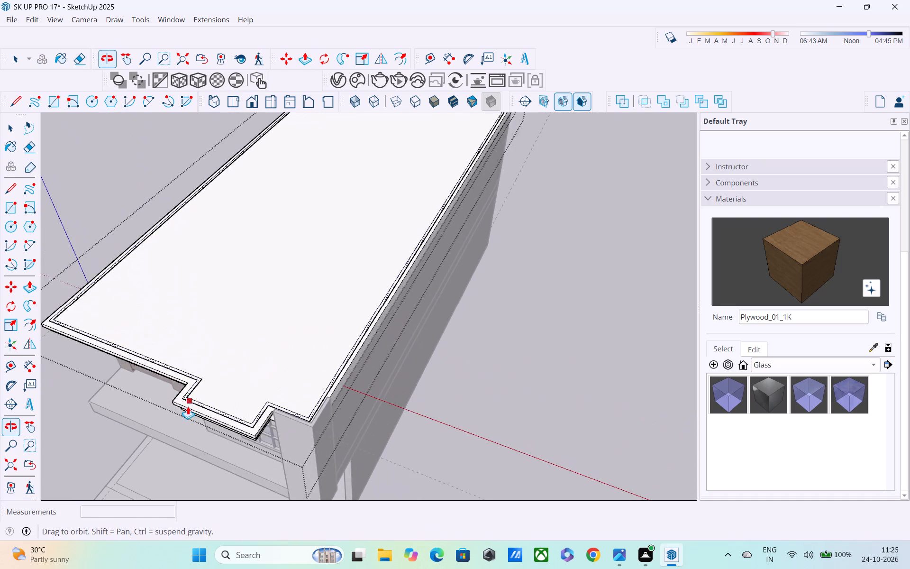
middle_click_drag(188, 406, 280, 320)
middle_click_drag(263, 350, 268, 338)
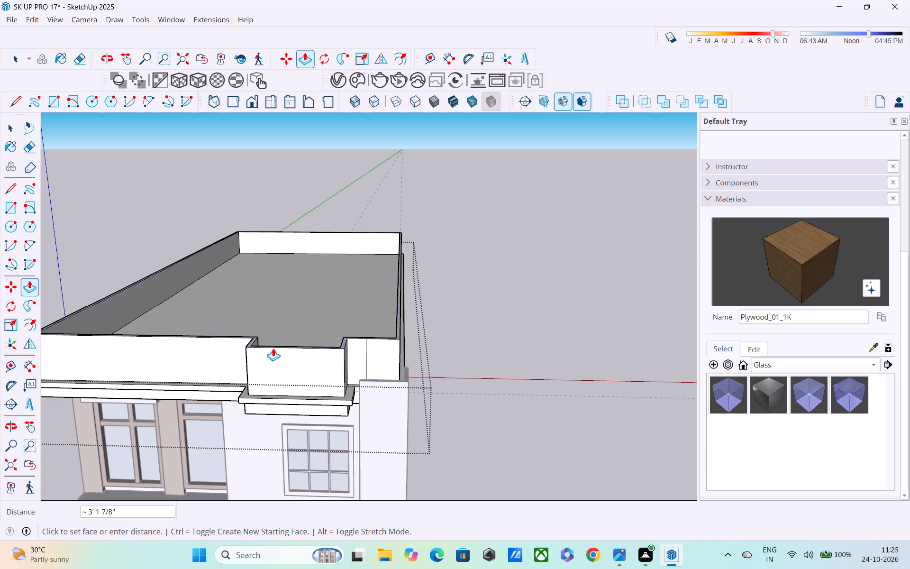
middle_click_drag(273, 348, 313, 337, "shift")
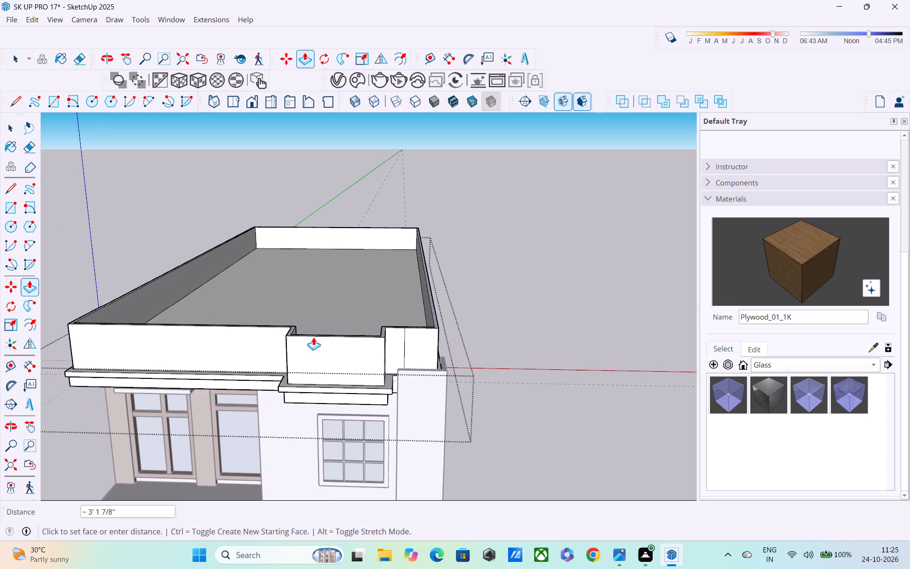
type("3'")
key("Return")
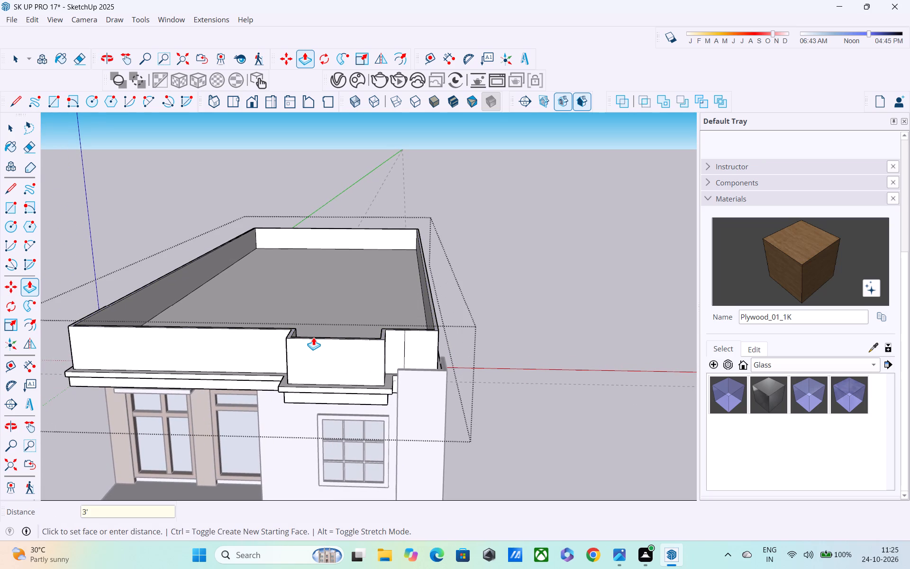
Push the long front face of the upper edge band below the parapet inward 3".
scroll(258, 393, "down", 1)
middle_click_drag(232, 398, 249, 343)
scroll(226, 336, "up", 4)
middle_click_drag(217, 331, 340, 361)
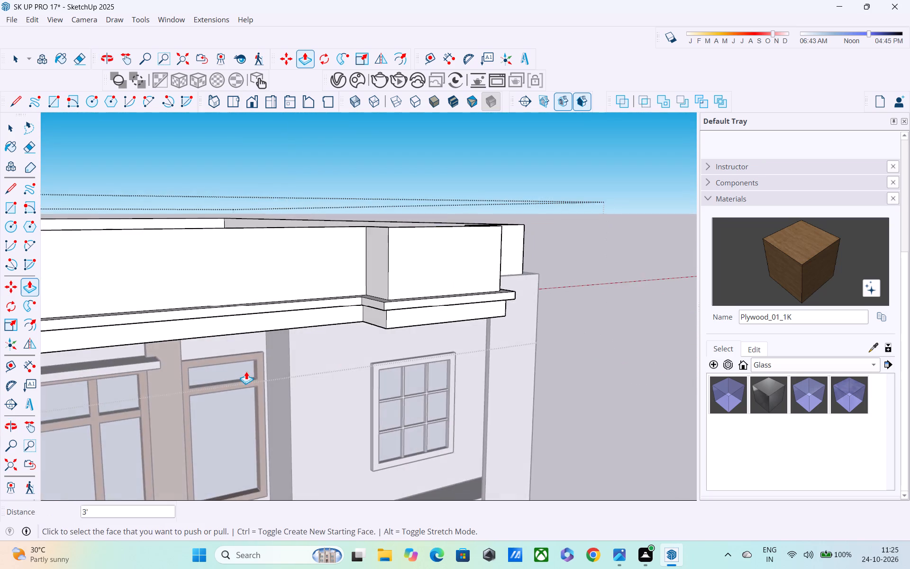
scroll(246, 366, "down", 5)
middle_click_drag(244, 371, 391, 417)
scroll(335, 441, "up", 3)
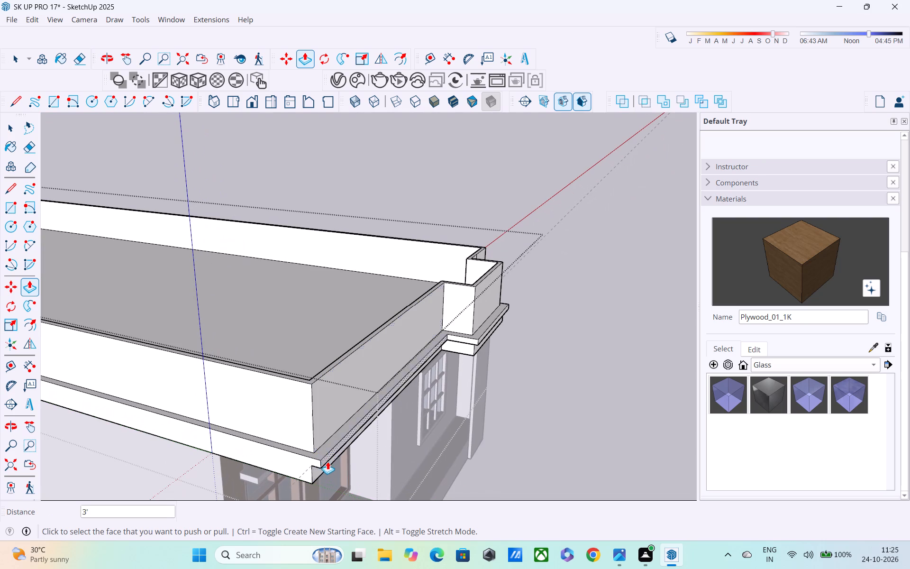
scroll(324, 464, "up", 3)
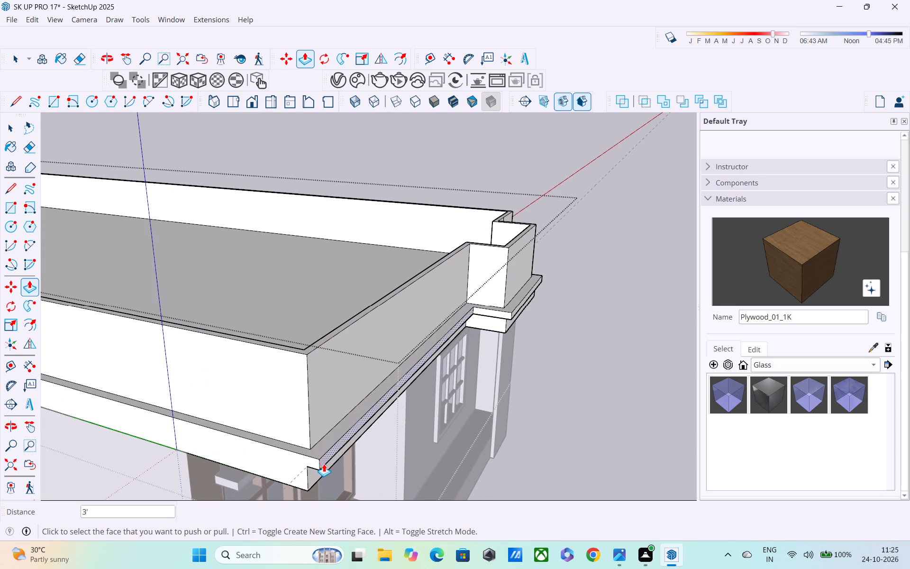
left_click(332, 453)
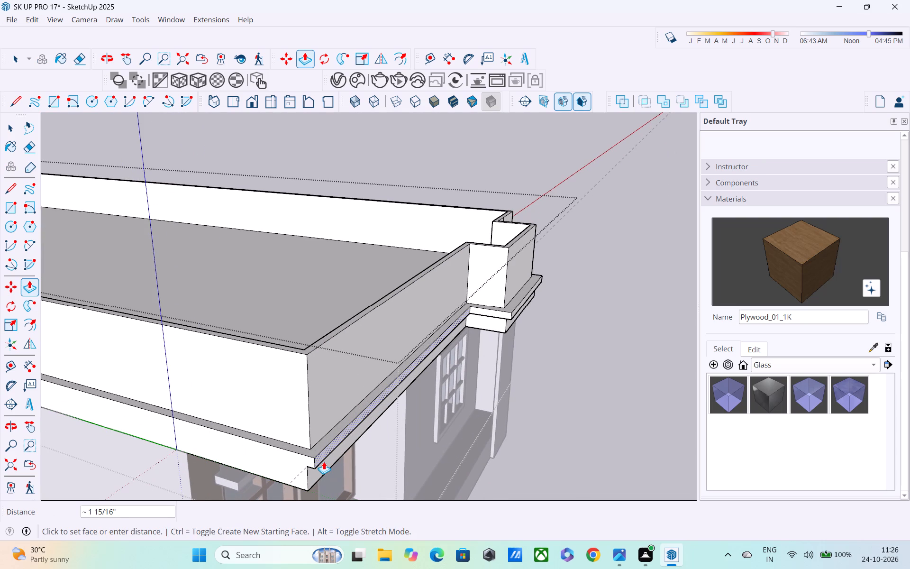
type("3\"")
key("Return")
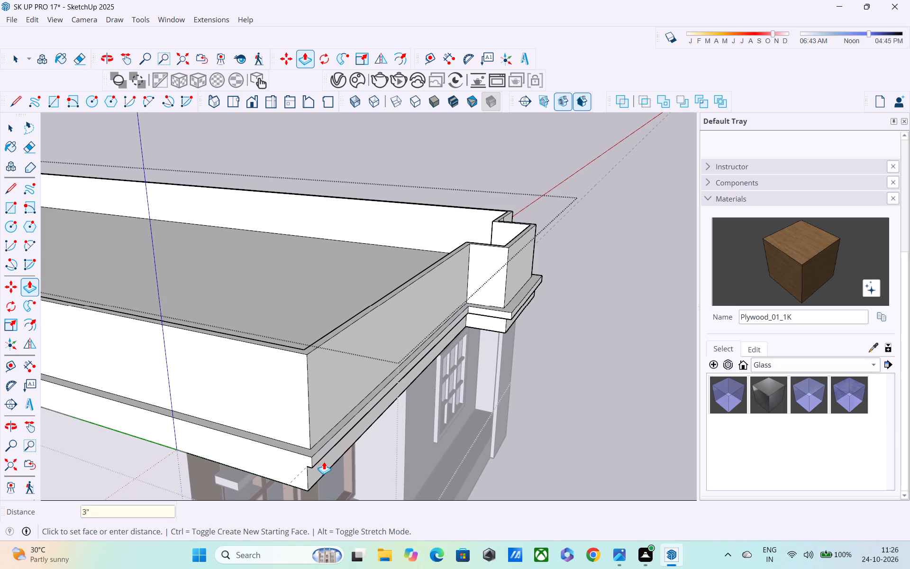
Push the upper band's side and front faces around the projecting section inward by the same 3".
scroll(296, 433, "down", 1)
middle_click_drag(338, 431, 161, 434)
middle_click_drag(404, 355, 349, 451, "shift")
scroll(342, 441, "up", 8)
left_click(329, 437)
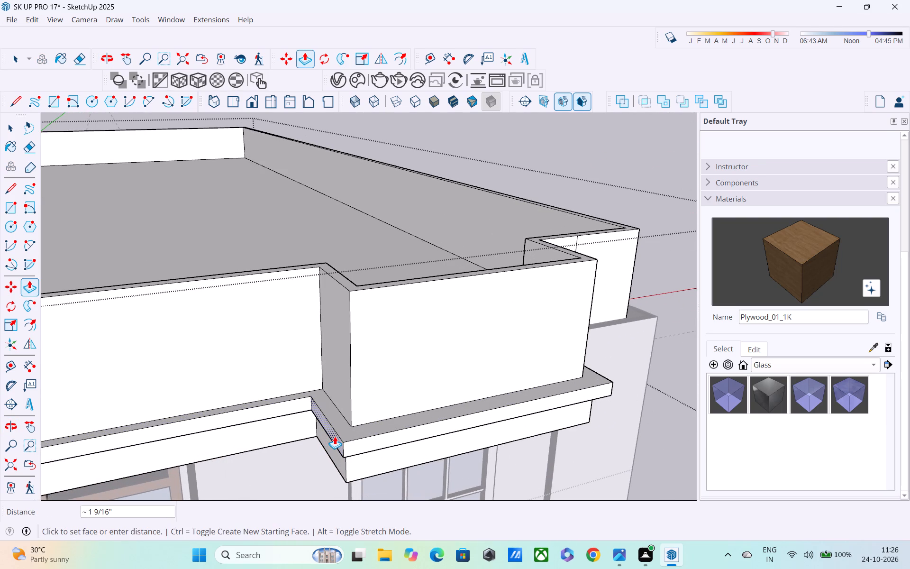
key("Escape")
double_click(329, 445)
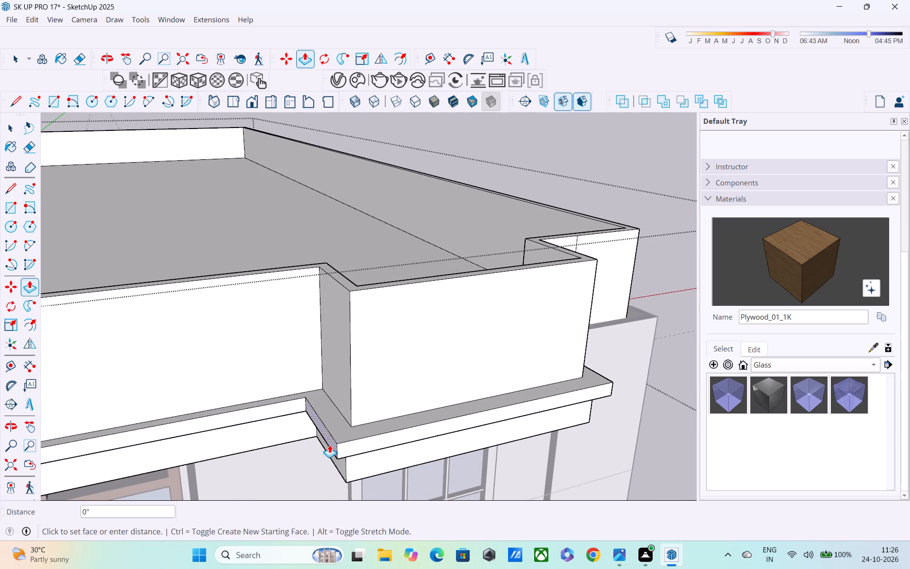
double_click(352, 448)
middle_click_drag(368, 442, 0, 447)
scroll(0, 447, "down", 1)
double_click(241, 426)
Examine the parapet and the stepped edge band from the side and front of the house.
middle_click_drag(238, 430, 343, 403)
scroll(291, 443, "down", 4)
middle_click_drag(273, 458, 332, 423)
scroll(269, 451, "down", 3)
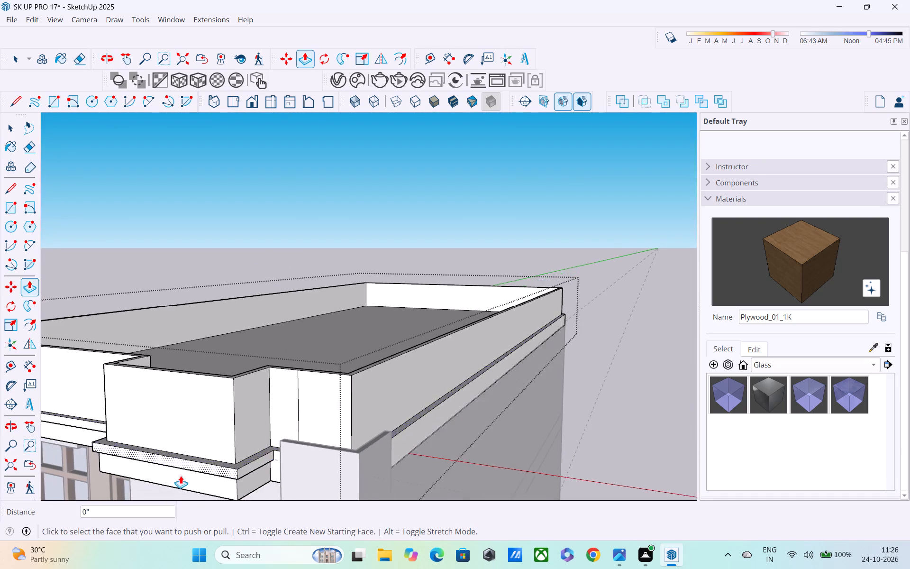
middle_click_drag(189, 475, 358, 453)
key("space")
scroll(302, 390, "down", 4)
middle_click_drag(297, 404, 237, 395)
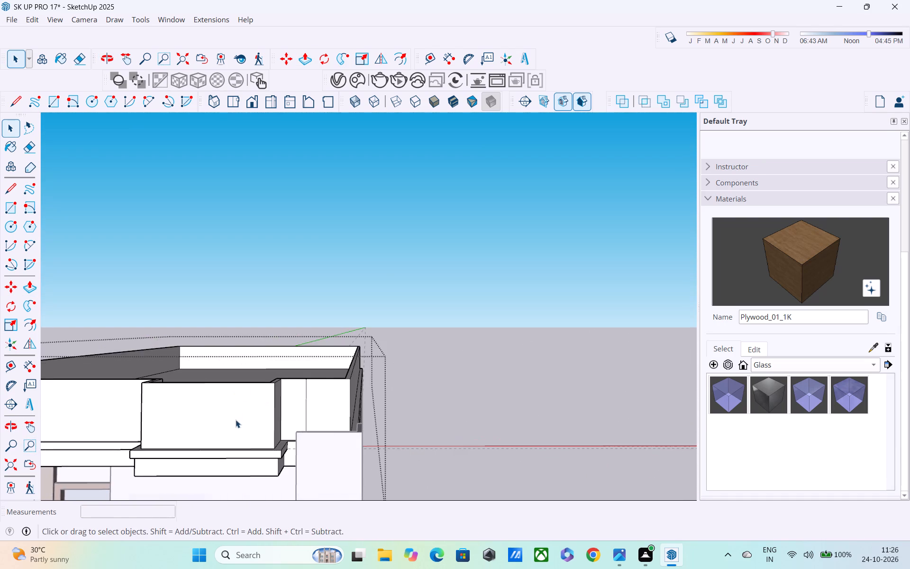
middle_click_drag(229, 429, 178, 335, "shift")
scroll(95, 426, "down", 5)
middle_click_drag(133, 495, 302, 462)
scroll(230, 380, "down", 3)
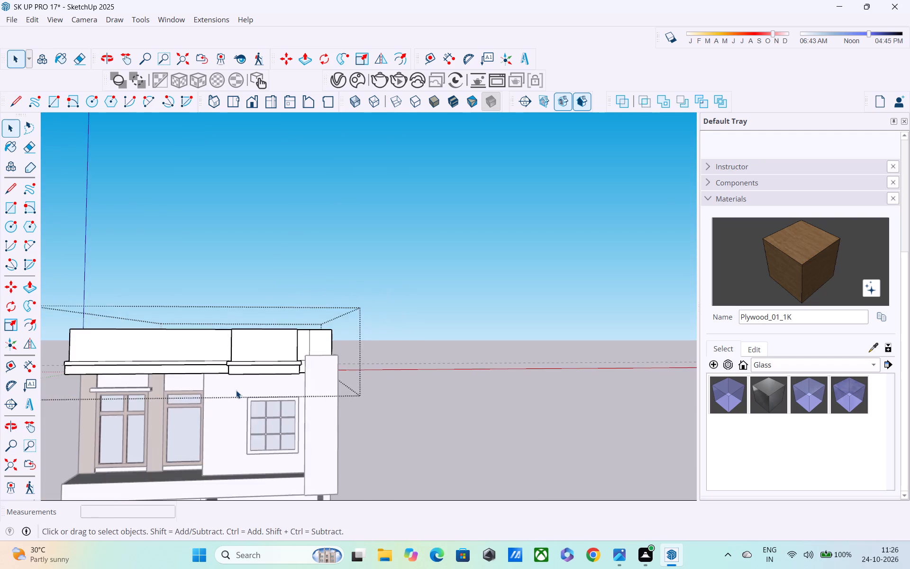
Examine the parapet, the projecting section and the stepped edge band from above and from the front of the house.
middle_click_drag(246, 395, 249, 380, "shift")
middle_click_drag(300, 381, 235, 436)
scroll(247, 427, "down", 1)
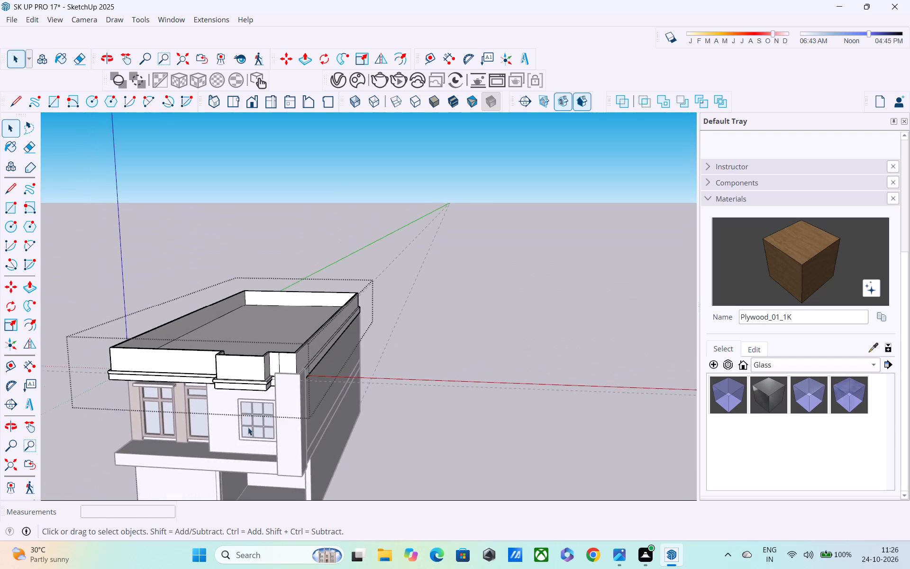
scroll(248, 427, "down", 2)
middle_click_drag(258, 430, 302, 472)
scroll(316, 395, "up", 1)
middle_click_drag(314, 390, 306, 377)
scroll(304, 379, "down", 1)
scroll(305, 397, "up", 4)
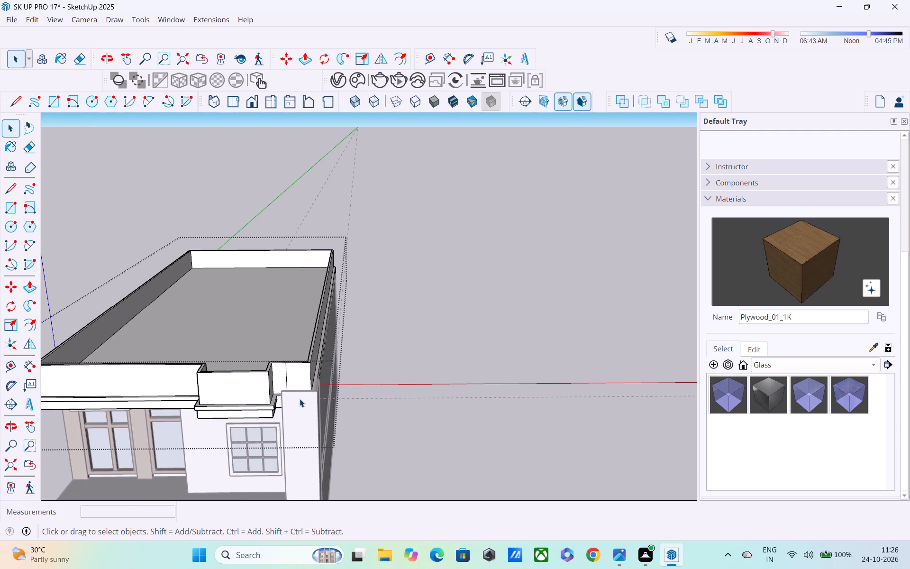
scroll(300, 399, "up", 2)
scroll(300, 399, "down", 2)
middle_click_drag(300, 399, 309, 389, "shift")
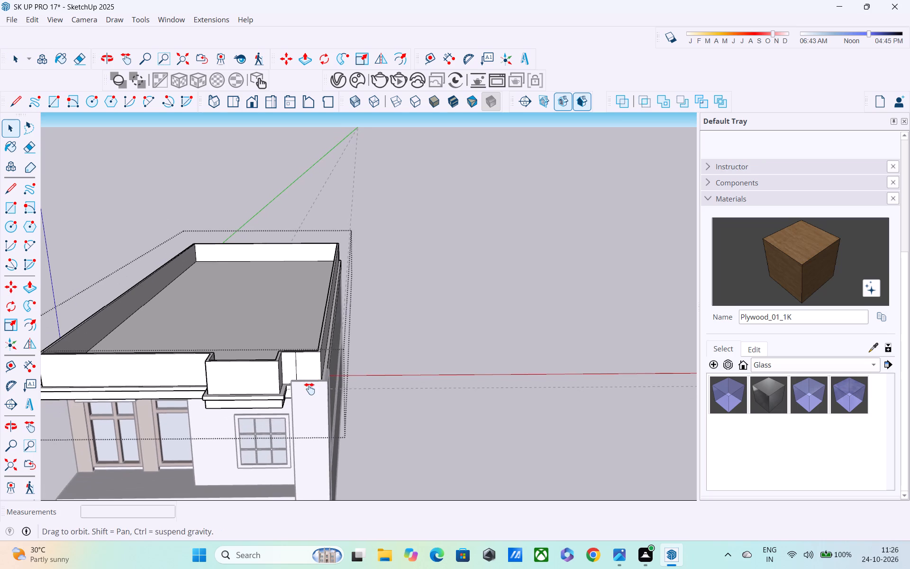
middle_click_drag(309, 389, 310, 391, "shift")
scroll(248, 374, "down", 2, "shift")
middle_click_drag(247, 373, 278, 374, "shift")
scroll(0, 568, "down", 1, "shift")
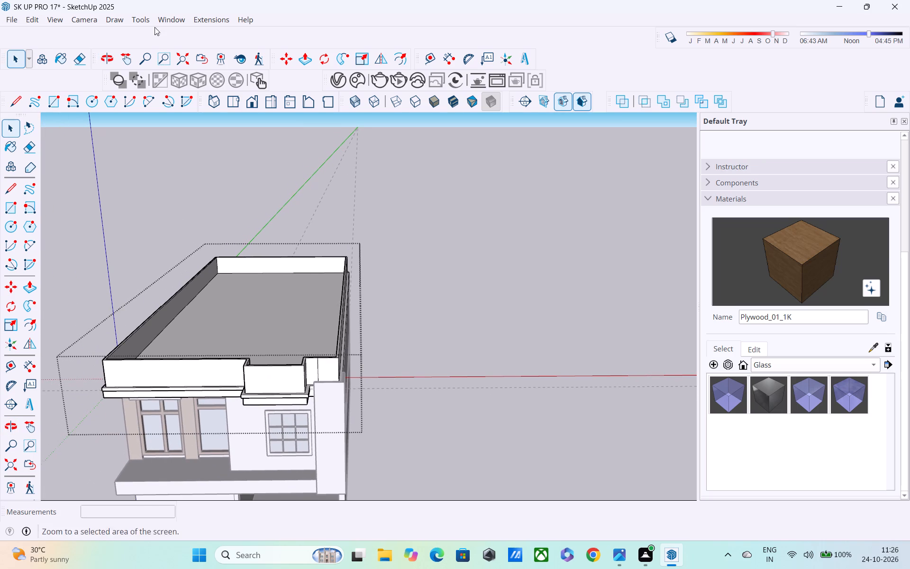
scroll(90, 97, "down", 1)
middle_click_drag(186, 397, 273, 271, "shift")
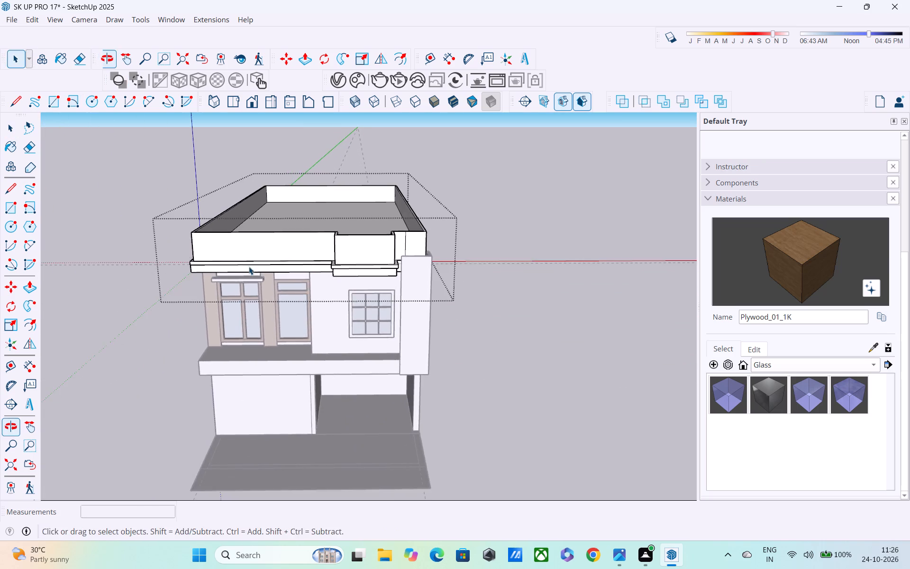
middle_click_drag(249, 266, 193, 382)
scroll(220, 378, "up", 3)
middle_click_drag(224, 373, 228, 364)
middle_click_drag(229, 359, 237, 255)
scroll(197, 336, "up", 4)
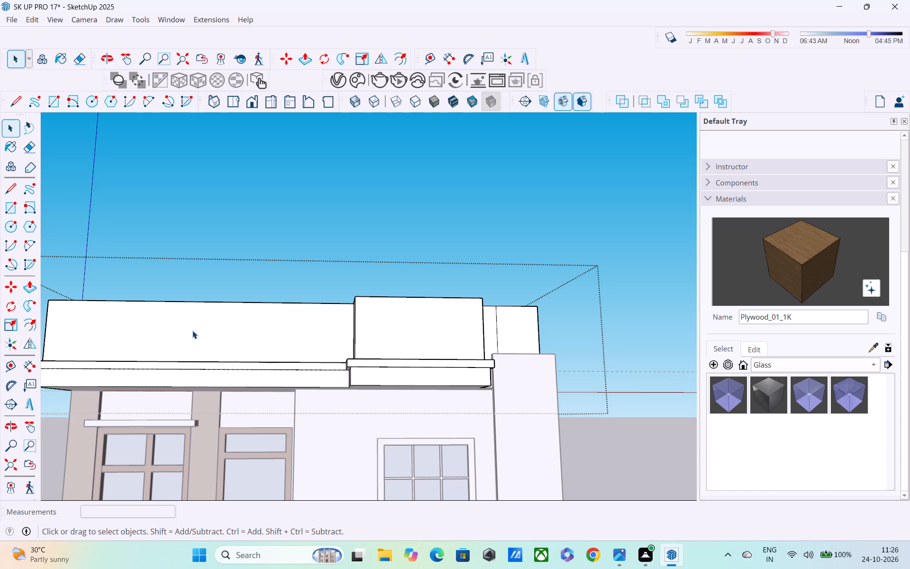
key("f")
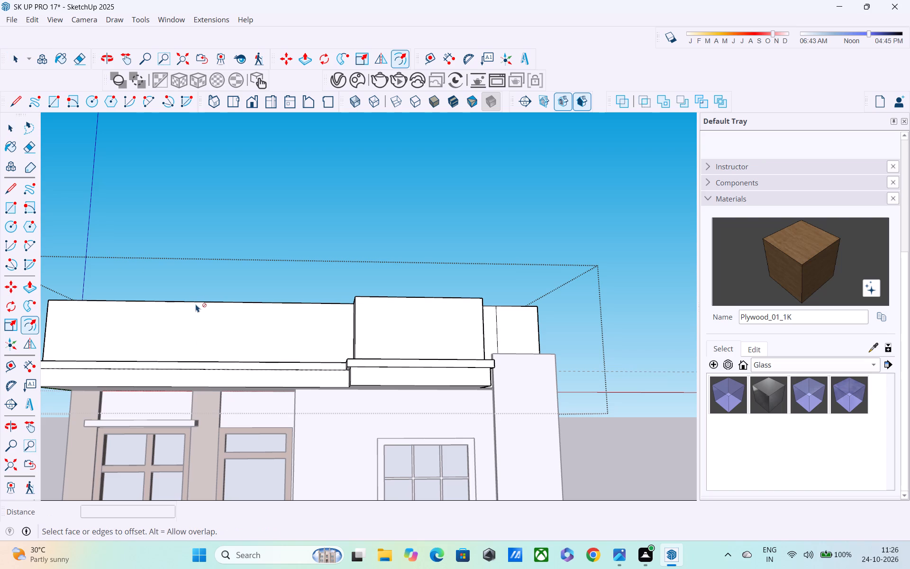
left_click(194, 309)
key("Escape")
Place a guide 3" below the top edge of the long front parapet face.
middle_click_drag(203, 313, 291, 339)
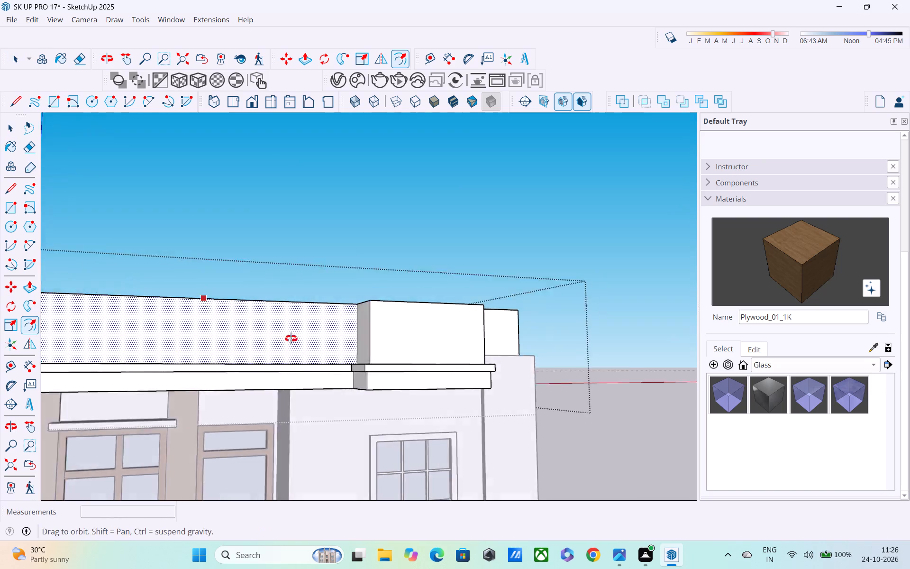
middle_click_drag(291, 339, 388, 346)
scroll(309, 333, "up", 4)
middle_click_drag(305, 330, 356, 340)
middle_click_drag(356, 340, 407, 297, "shift")
key("t")
left_click(389, 251)
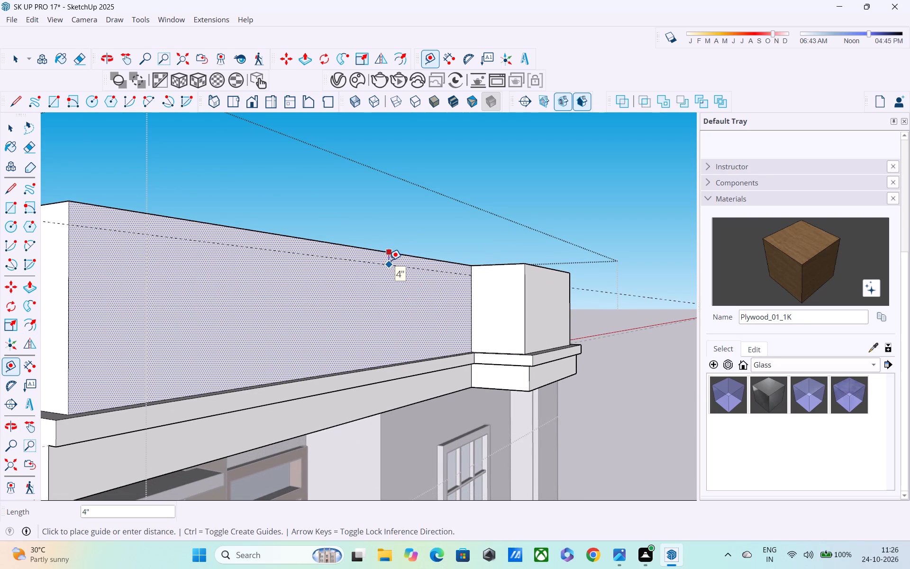
type("3\"")
key("Return")
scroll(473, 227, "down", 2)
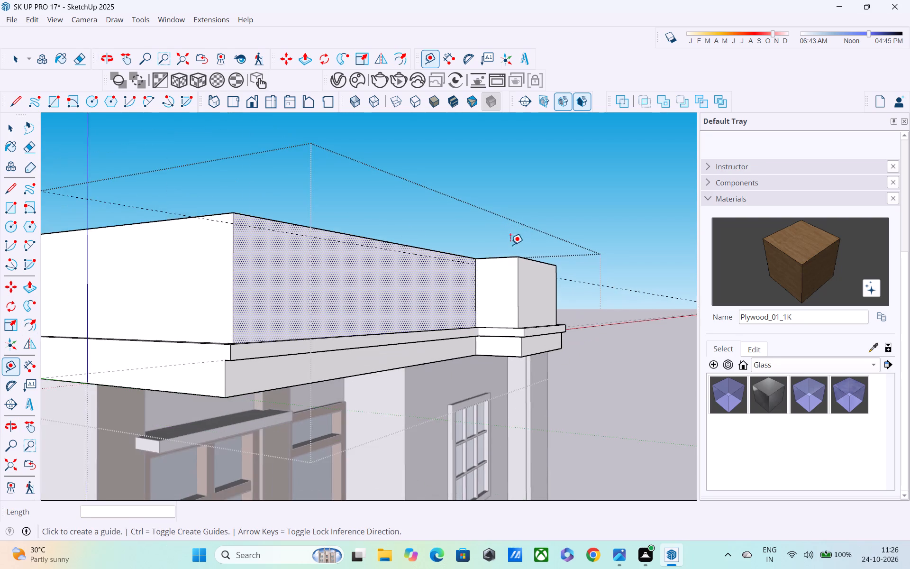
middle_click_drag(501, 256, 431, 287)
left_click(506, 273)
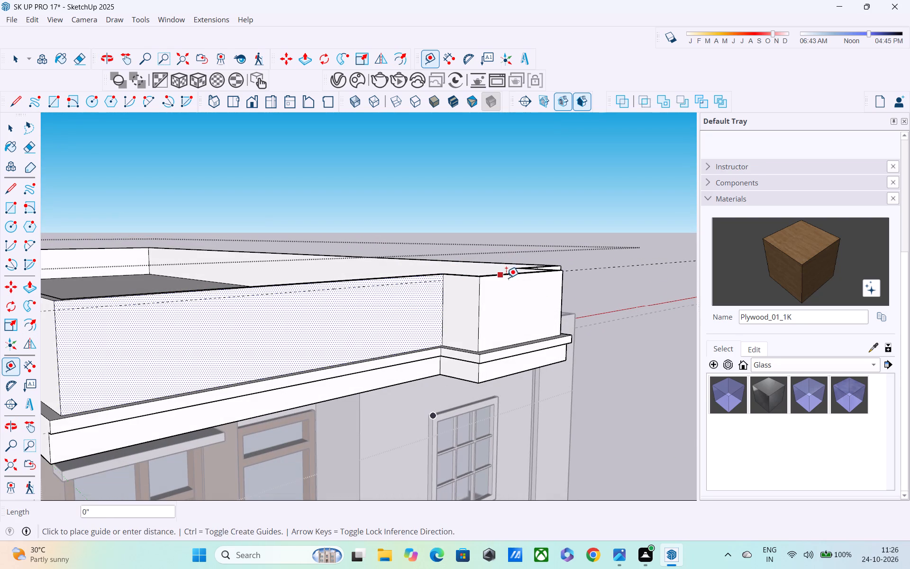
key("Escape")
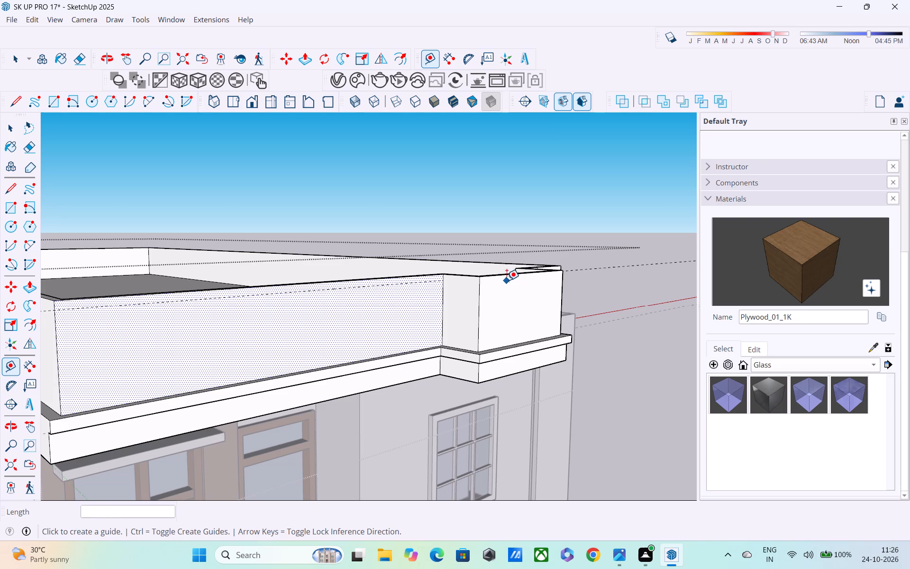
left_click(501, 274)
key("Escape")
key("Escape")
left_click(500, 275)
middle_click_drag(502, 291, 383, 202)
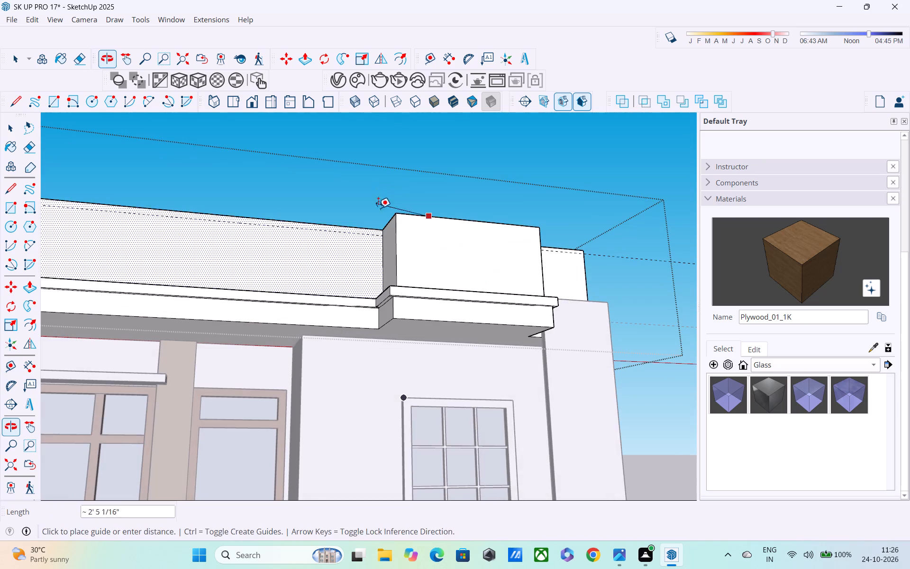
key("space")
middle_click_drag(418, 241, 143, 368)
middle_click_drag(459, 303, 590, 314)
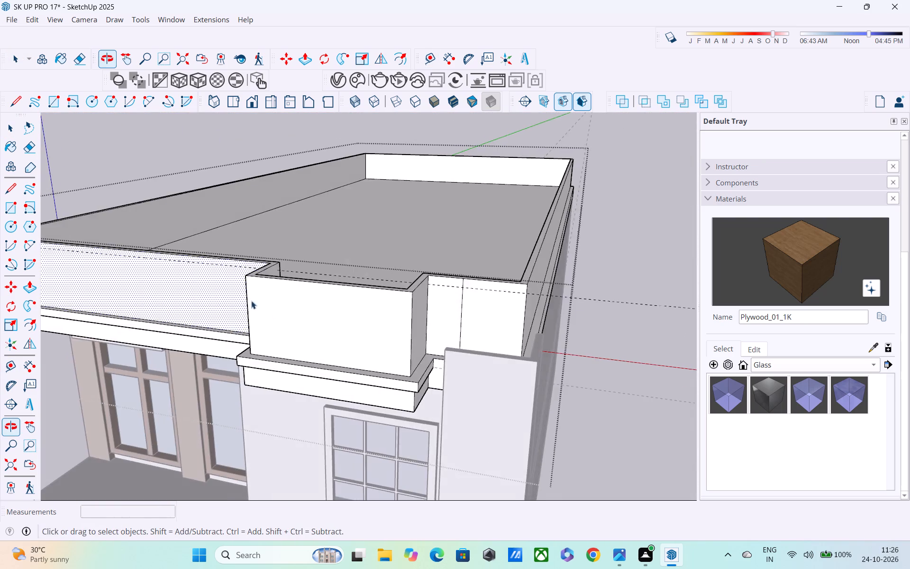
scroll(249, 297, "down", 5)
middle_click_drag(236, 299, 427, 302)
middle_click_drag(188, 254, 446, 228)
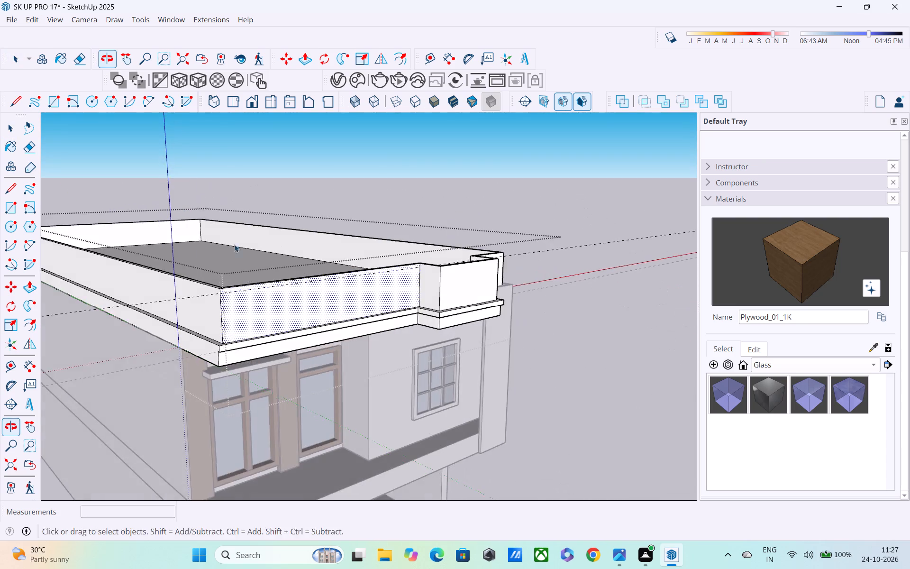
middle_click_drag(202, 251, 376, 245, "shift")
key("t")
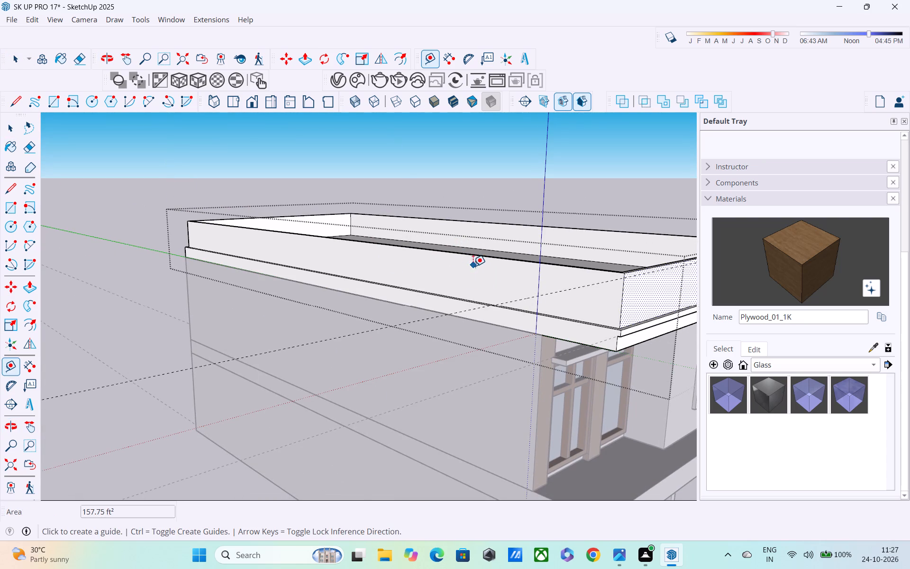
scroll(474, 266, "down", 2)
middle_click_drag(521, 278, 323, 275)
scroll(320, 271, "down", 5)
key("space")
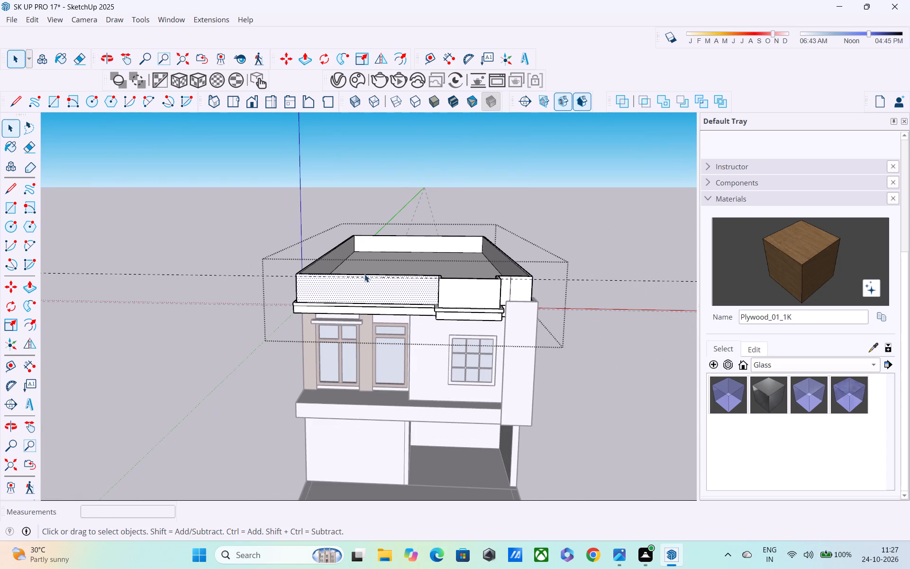
Draw a line about 14' 10" long along the guide across the long front parapet face, ending at the projecting section.
key("l")
scroll(294, 274, "up", 5)
middle_click_drag(294, 275, 455, 267)
scroll(319, 284, "up", 8)
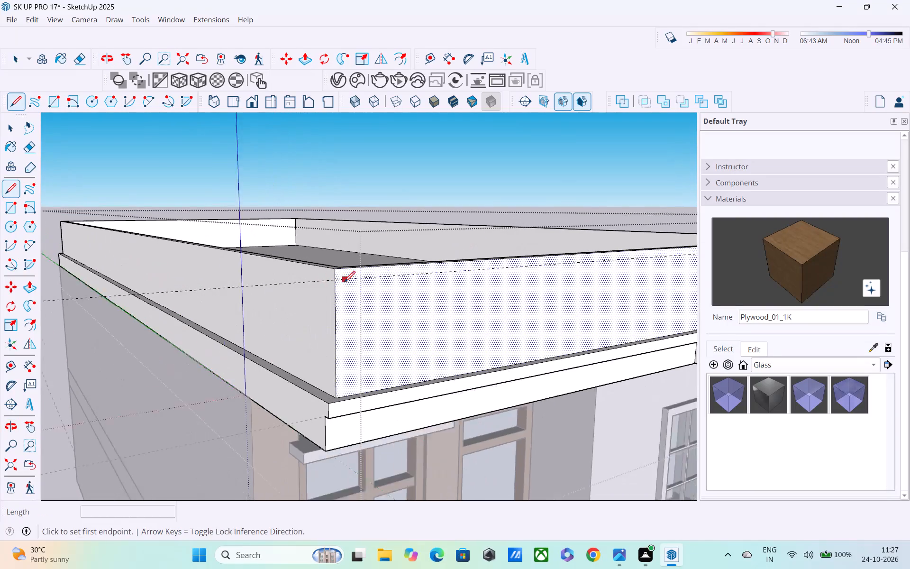
scroll(344, 283, "up", 2)
key("space")
double_click(371, 306)
key("space")
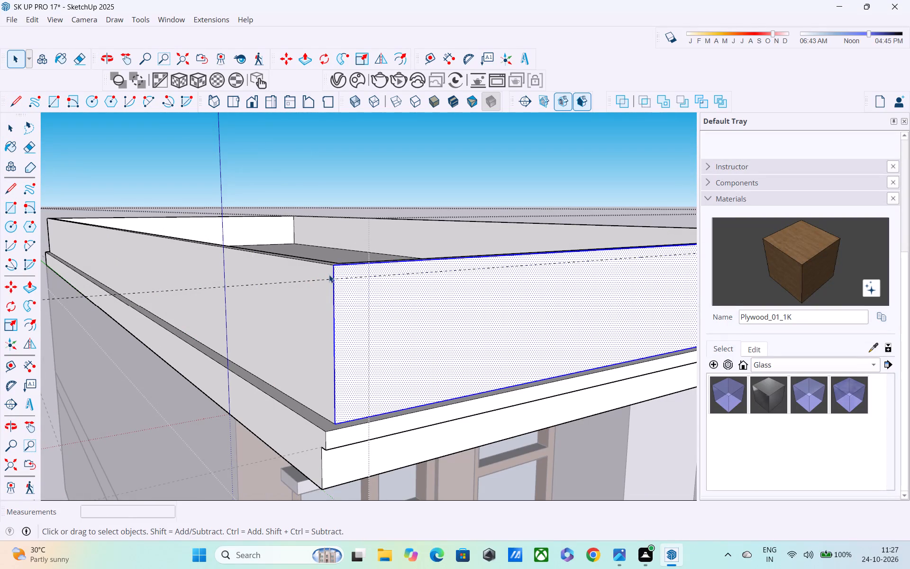
key("l")
left_click(333, 277)
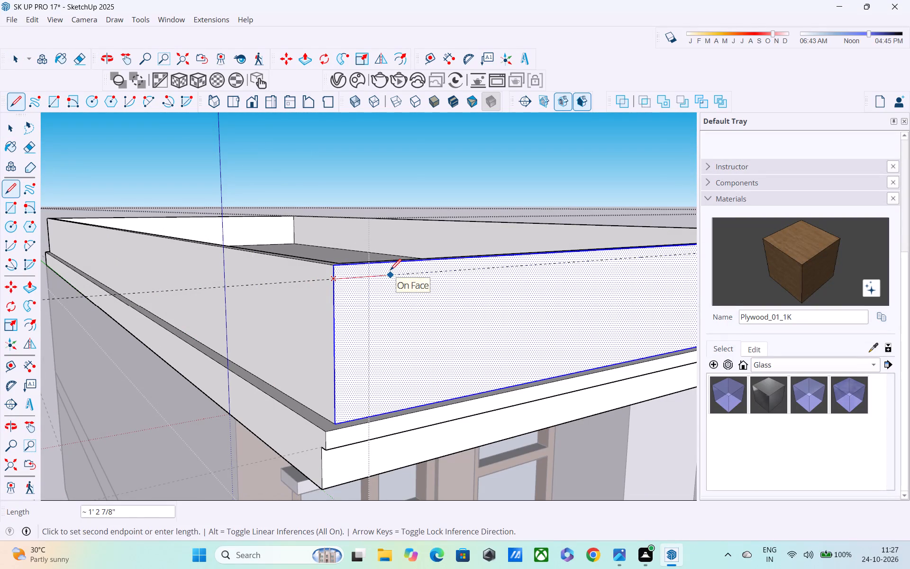
scroll(390, 271, "down", 1)
middle_click_drag(390, 271, 37, 296, "shift")
middle_click_drag(461, 280, 361, 280, "shift")
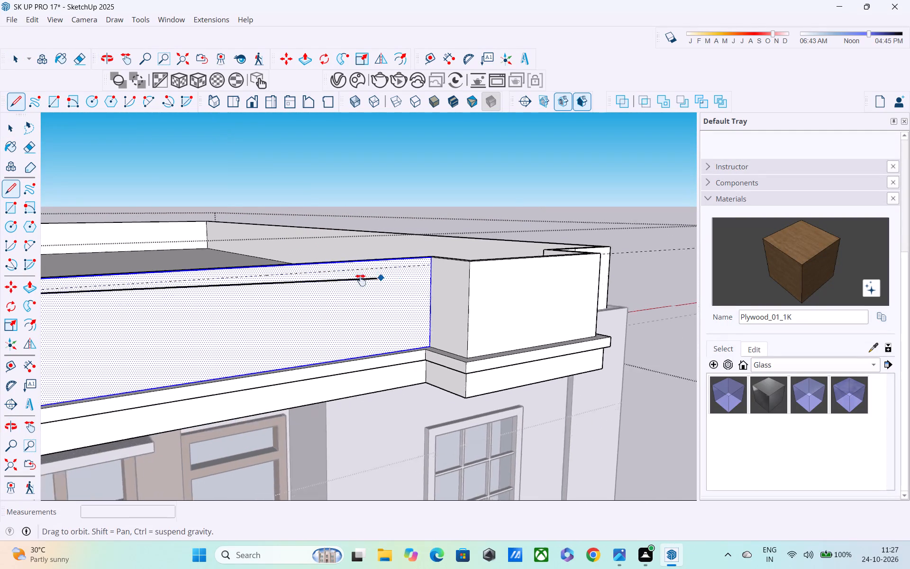
middle_click_drag(361, 280, 264, 284, "shift")
scroll(314, 267, "up", 4)
left_click(323, 269)
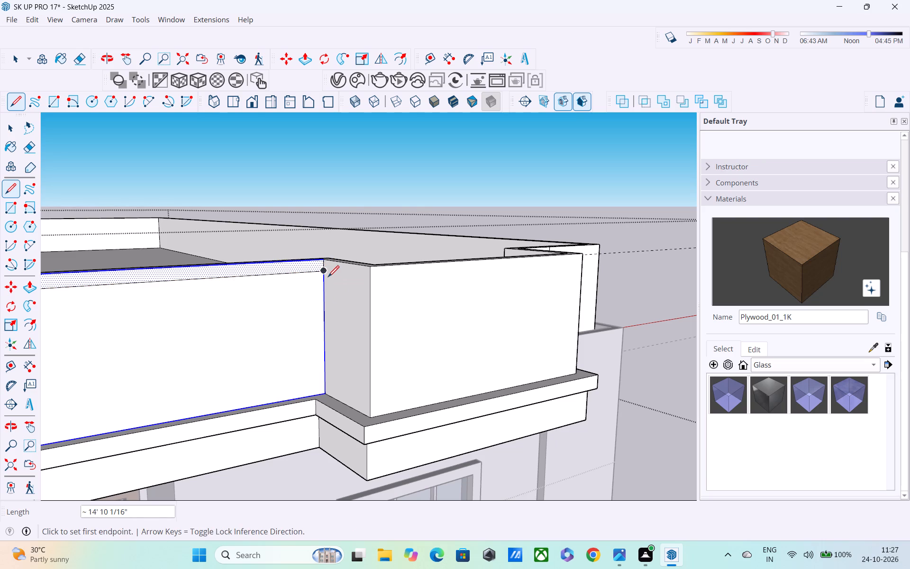
Continue the line around the projecting section, across its adjoining side face and then 6' 1" across its front face.
left_click(322, 271)
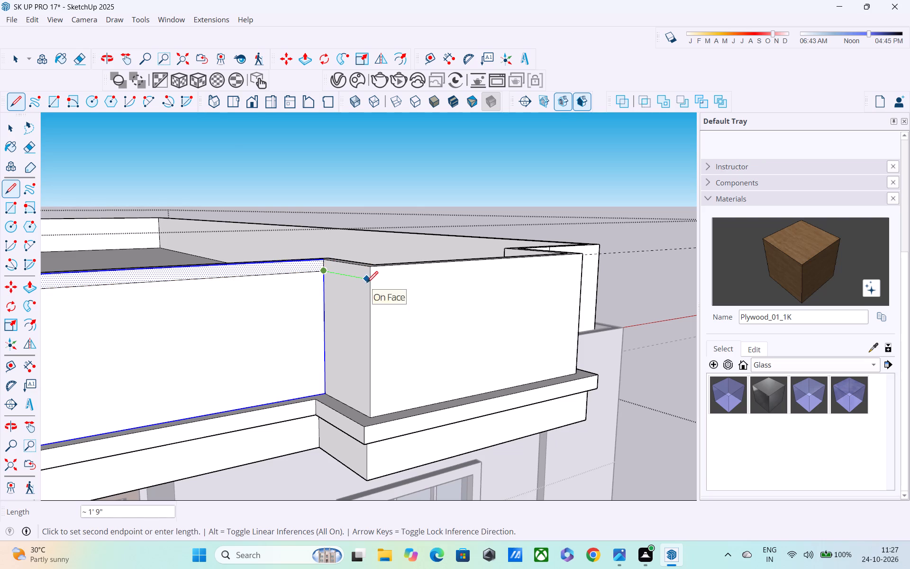
left_click(371, 284)
middle_click_drag(370, 285, 280, 280)
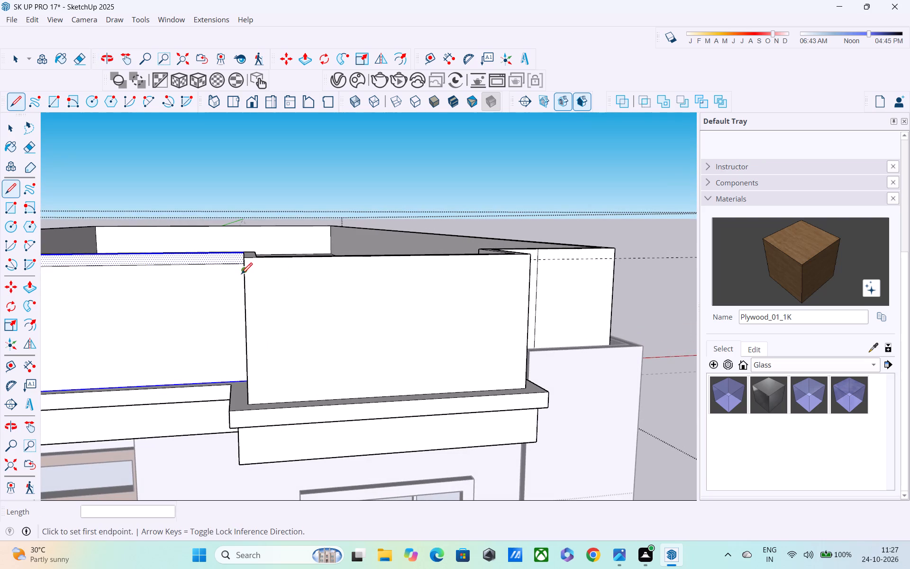
left_click(246, 272)
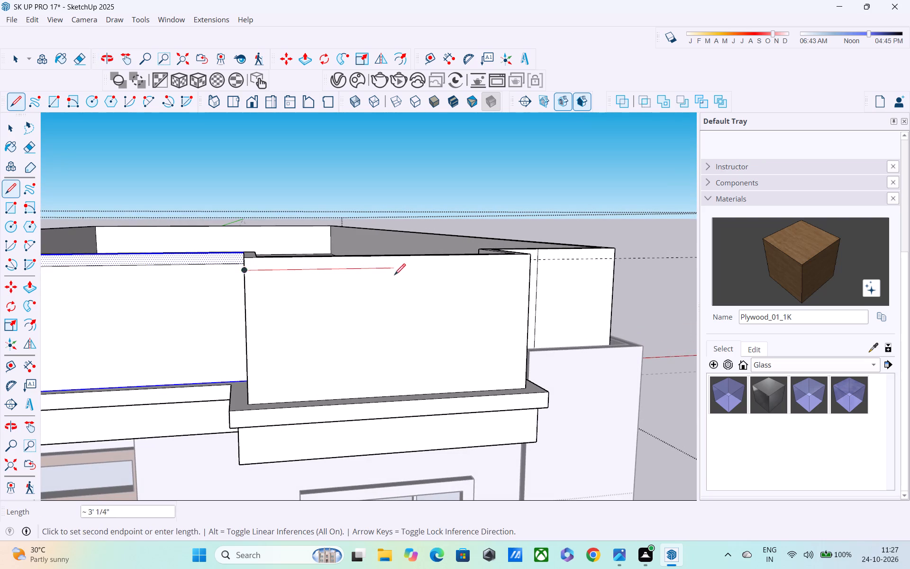
middle_click_drag(402, 285, 181, 294, "shift")
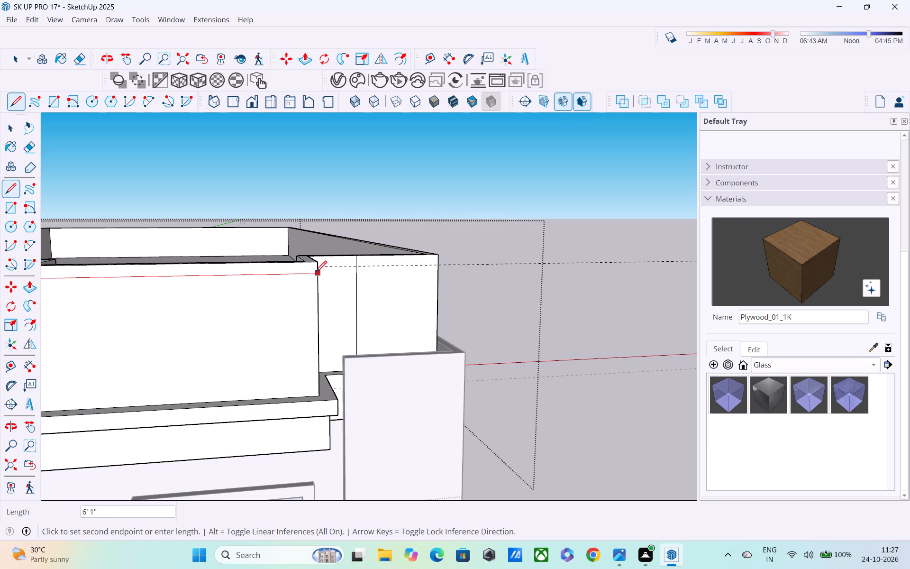
left_click(316, 273)
Draw the 2' 1 1/2" line across the projecting section's other side face to its inner corner.
middle_click_drag(315, 275, 114, 303)
scroll(255, 266, "up", 3)
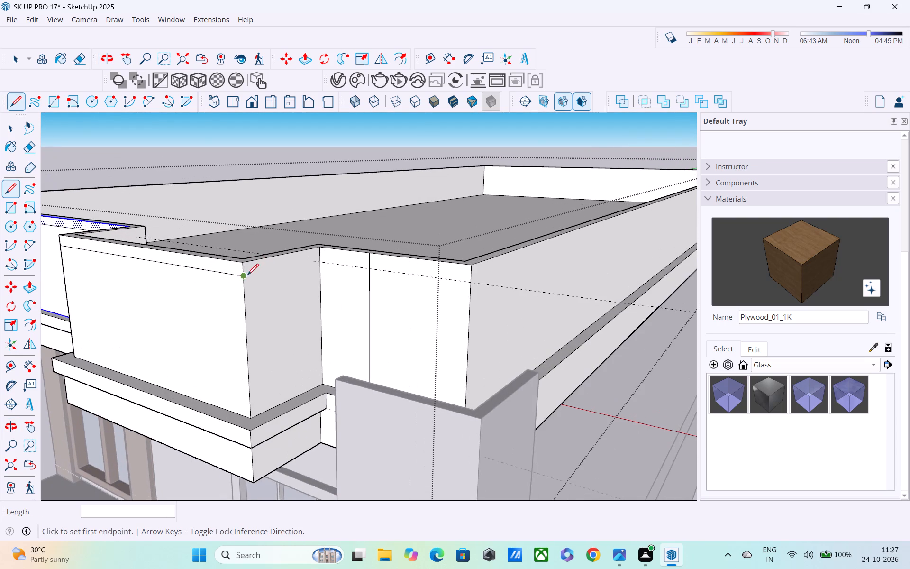
left_click(242, 279)
scroll(318, 259, "up", 5)
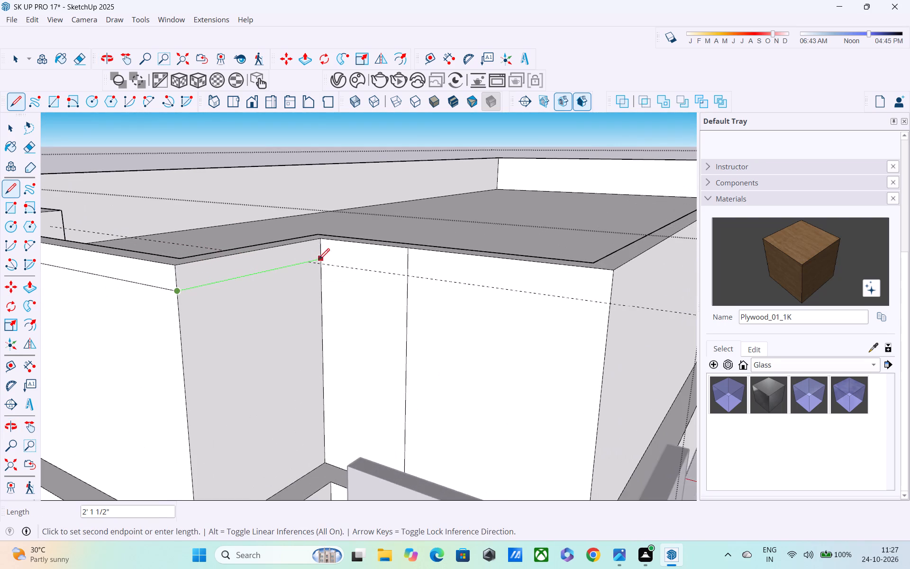
middle_click_drag(319, 262, 205, 311)
scroll(344, 258, "up", 5)
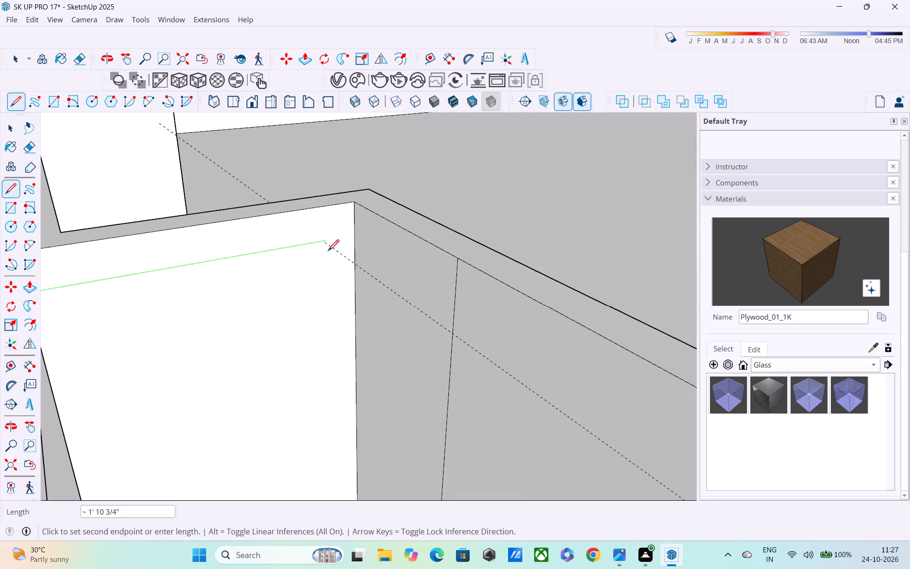
left_click(354, 233)
scroll(356, 246, "down", 4)
middle_click_drag(353, 245, 364, 236)
scroll(351, 239, "down", 5)
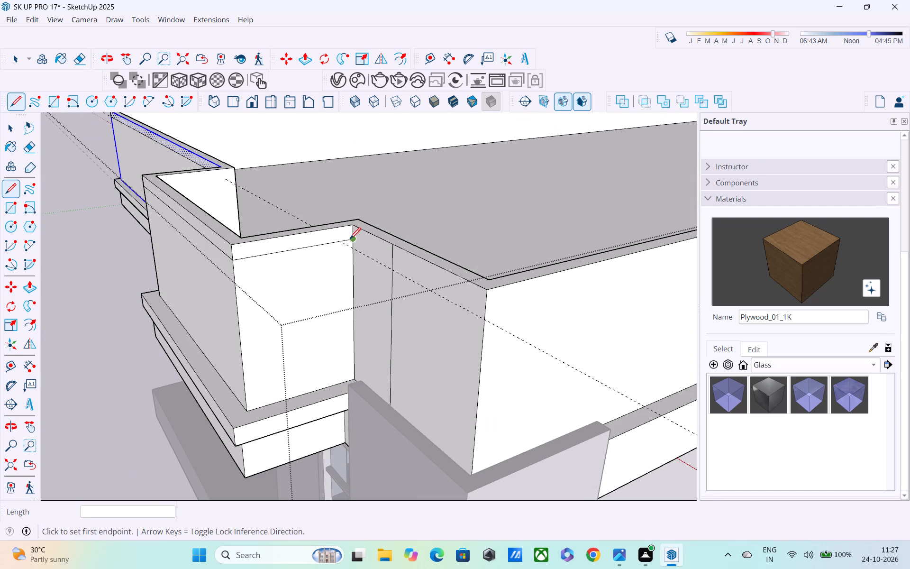
middle_click_drag(346, 242, 212, 225, "shift")
scroll(212, 225, "up", 1)
scroll(212, 225, "down", 5)
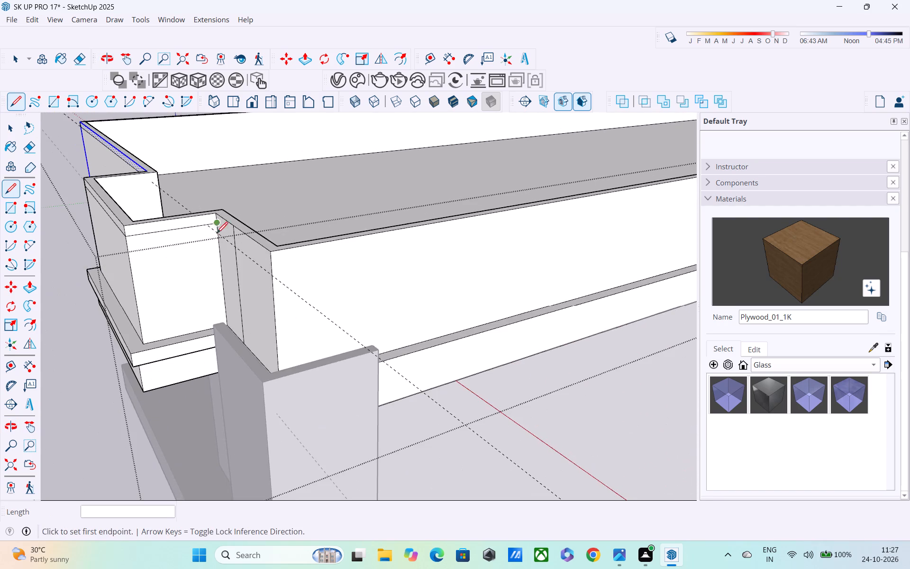
middle_click_drag(219, 254, 339, 229)
scroll(290, 247, "down", 5)
key("space")
Delete the guide line running along the front parapet face.
middle_click_drag(211, 275, 246, 273)
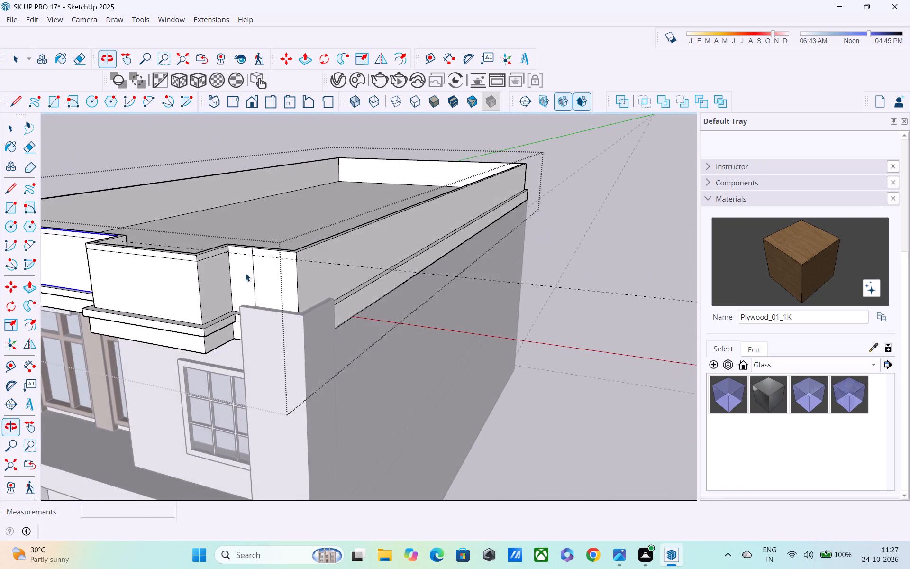
middle_click_drag(246, 273, 245, 273)
scroll(254, 270, "down", 7)
left_click_drag(453, 250, 452, 316)
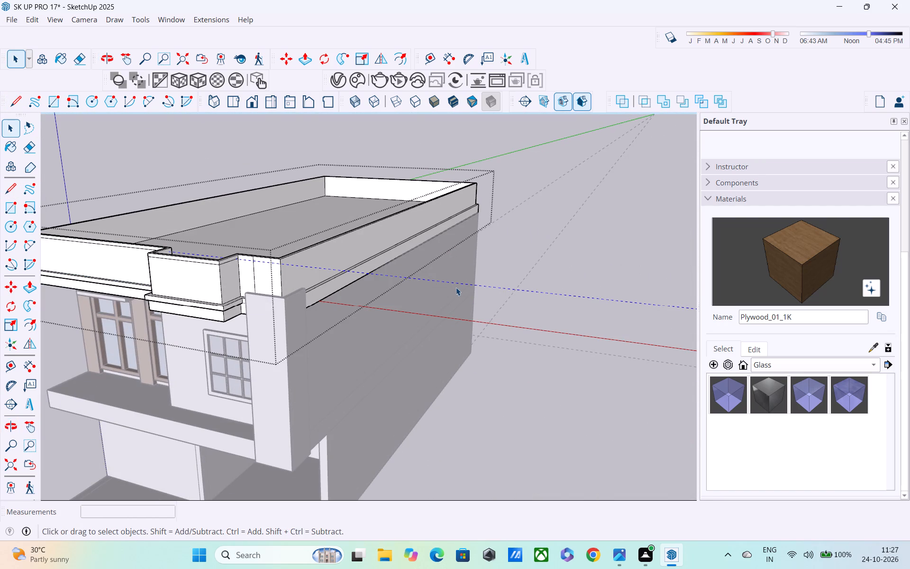
key("Delete")
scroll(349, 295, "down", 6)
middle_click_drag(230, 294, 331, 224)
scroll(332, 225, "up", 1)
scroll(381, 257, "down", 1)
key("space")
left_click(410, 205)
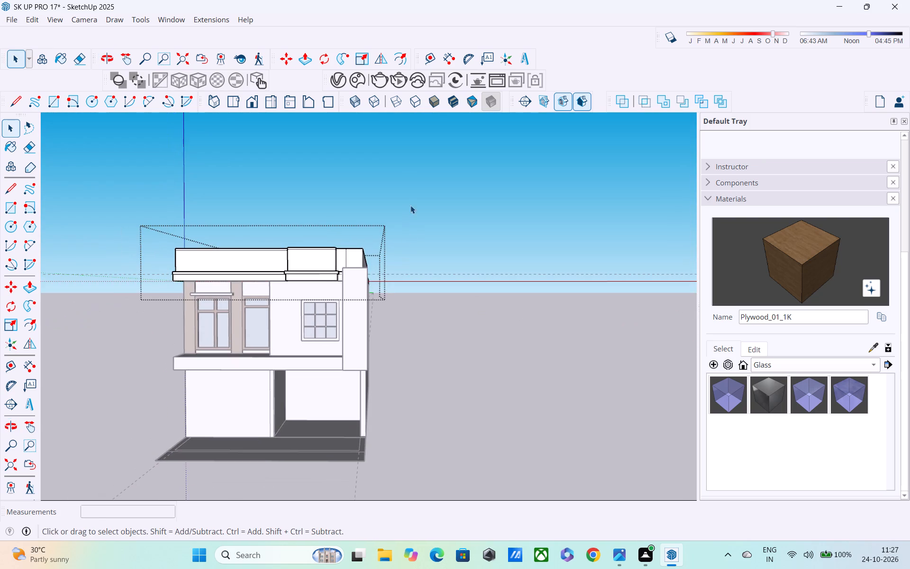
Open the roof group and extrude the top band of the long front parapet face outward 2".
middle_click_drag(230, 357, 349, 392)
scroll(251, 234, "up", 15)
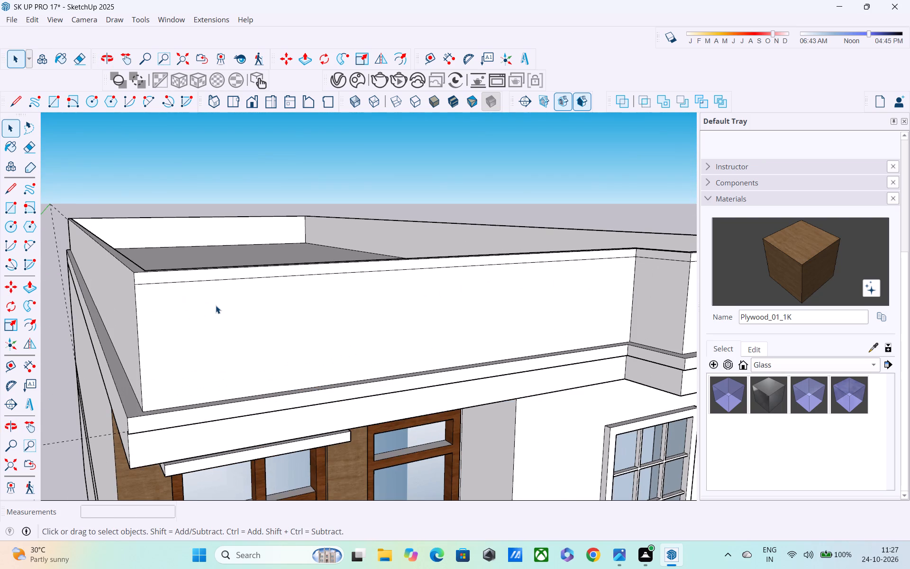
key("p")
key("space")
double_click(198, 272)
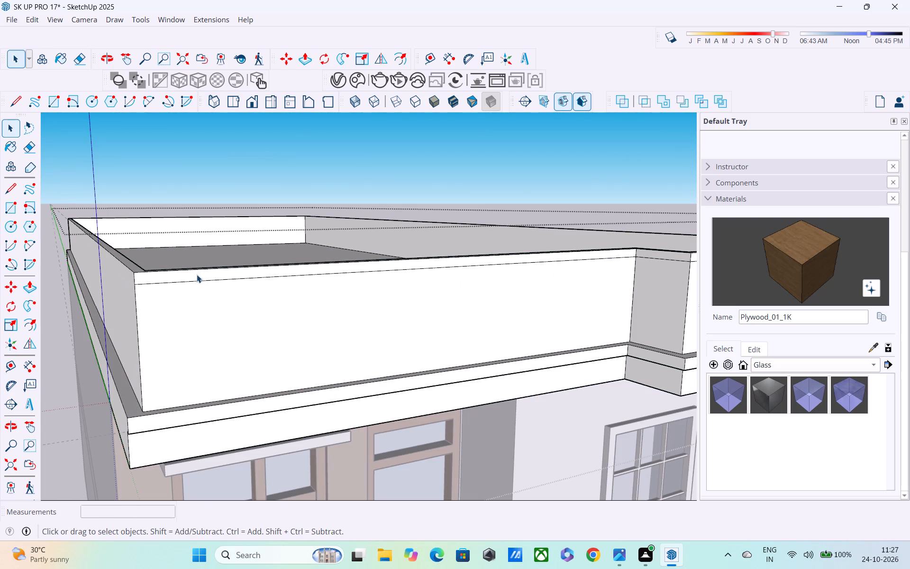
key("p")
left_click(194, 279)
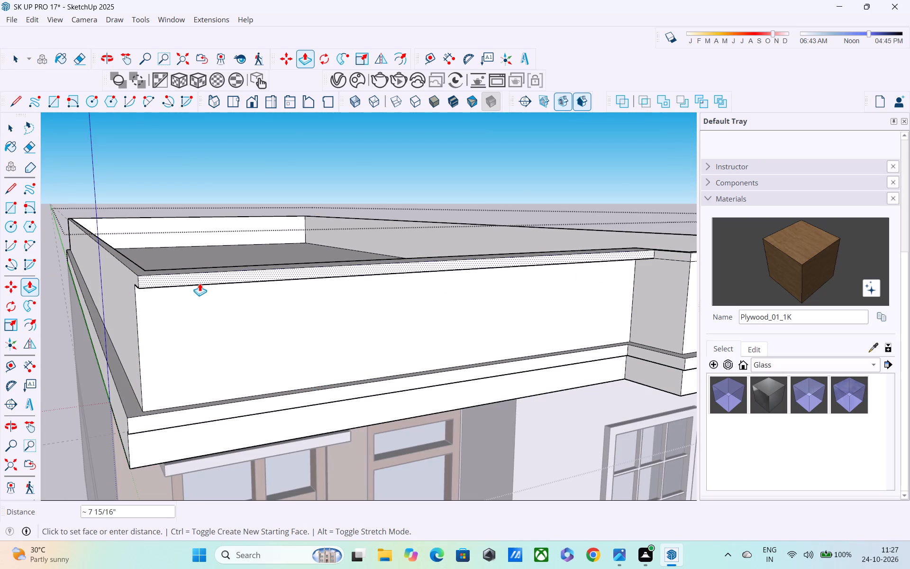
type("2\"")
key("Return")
Examine the extruded top band and the projecting section of the parapet from several angles around the front.
scroll(206, 288, "down", 4)
middle_click_drag(201, 299, 0, 310)
scroll(0, 310, "up", 1)
scroll(0, 310, "down", 6)
scroll(382, 313, "down", 2)
middle_click_drag(353, 310, 0, 320)
middle_click_drag(169, 342, 376, 291)
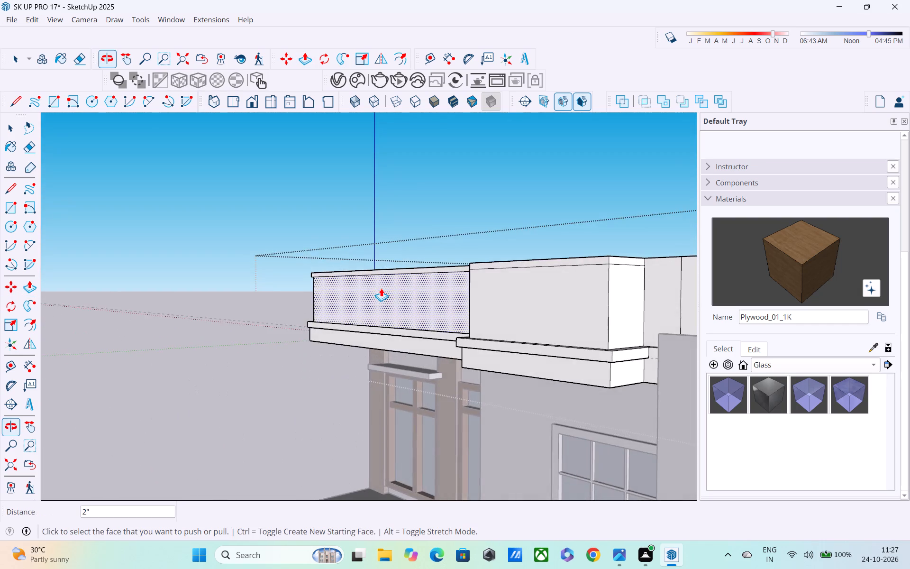
scroll(382, 288, "down", 3)
middle_click_drag(477, 288, 450, 255)
scroll(444, 258, "down", 5)
middle_click_drag(442, 269, 597, 316)
scroll(597, 316, "up", 4)
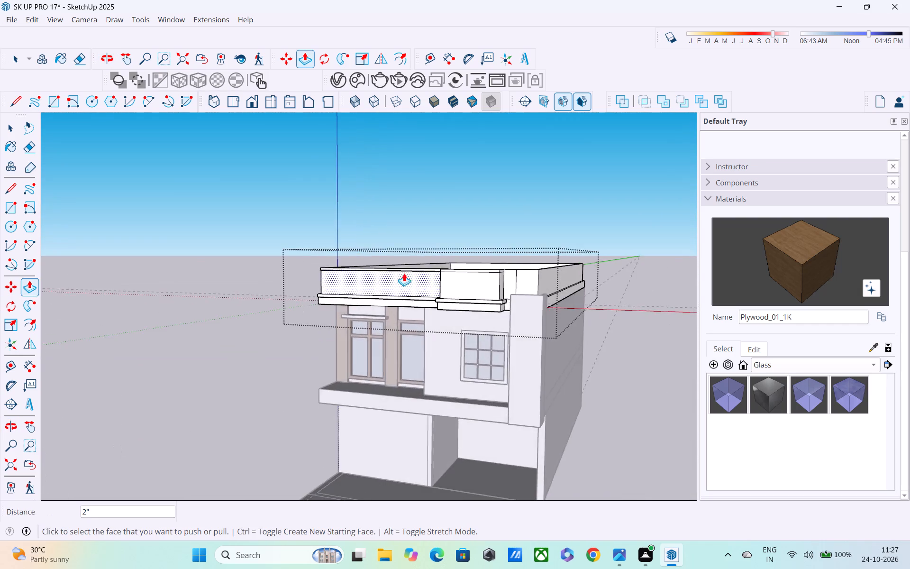
scroll(404, 273, "up", 11)
middle_click_drag(414, 281, 410, 253)
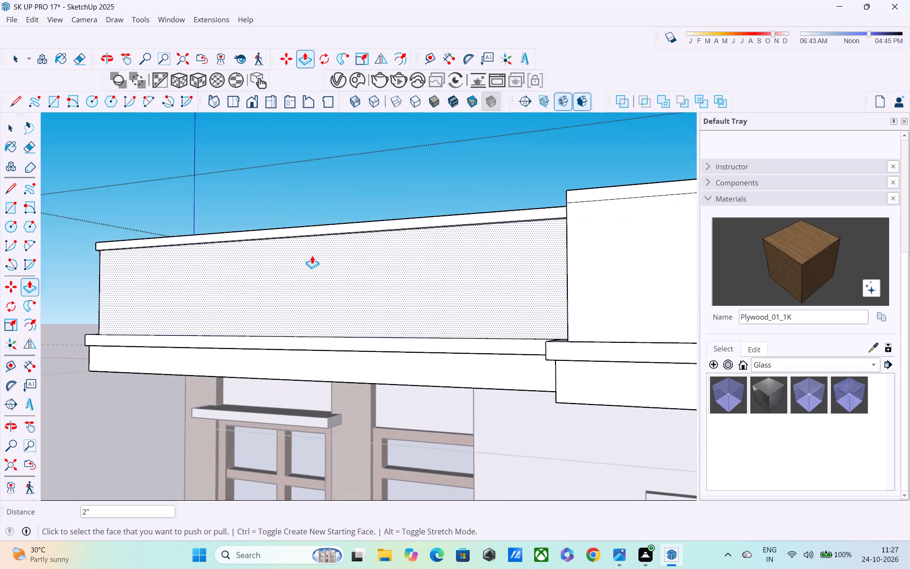
middle_click_drag(311, 256, 404, 255)
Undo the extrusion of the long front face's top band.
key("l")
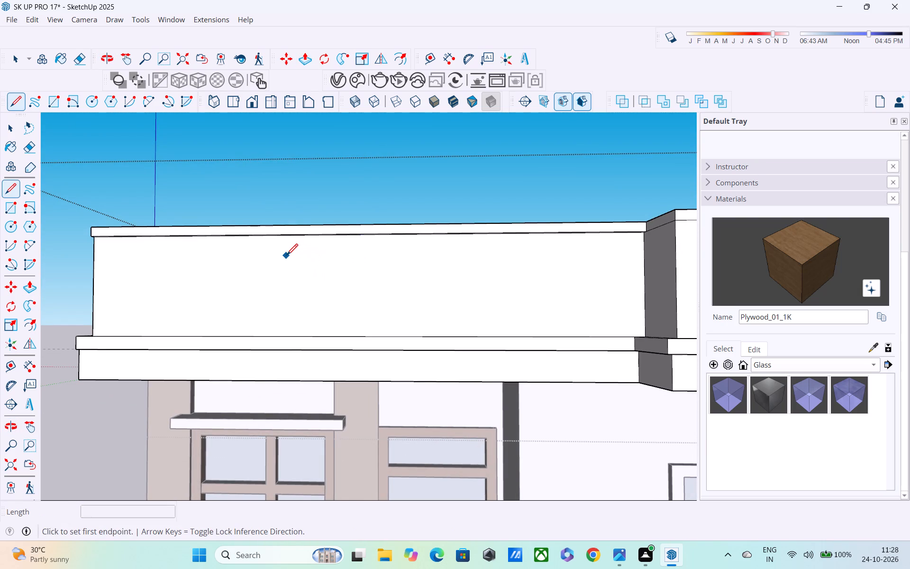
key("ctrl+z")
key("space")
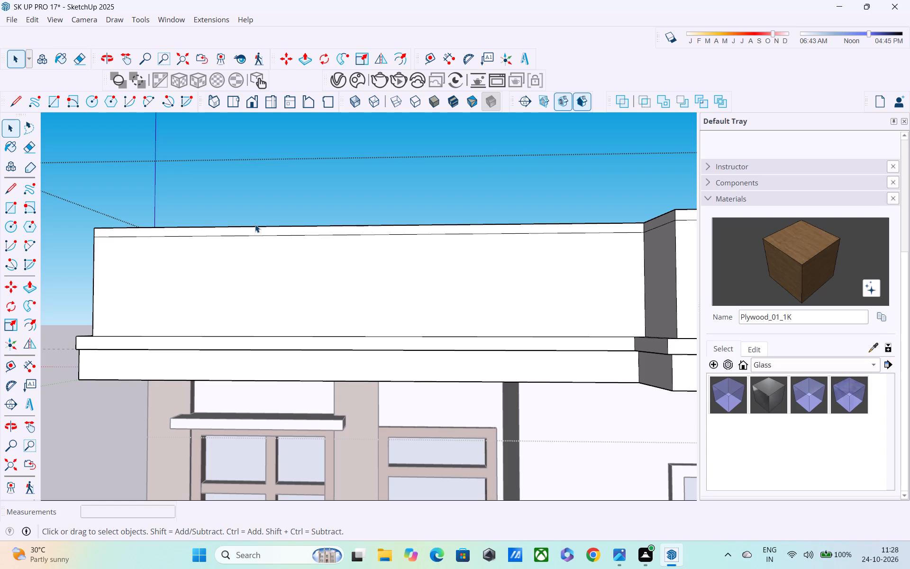
Place a vertical guide 3' in from the outer corner edge of the long front parapet face.
key("t")
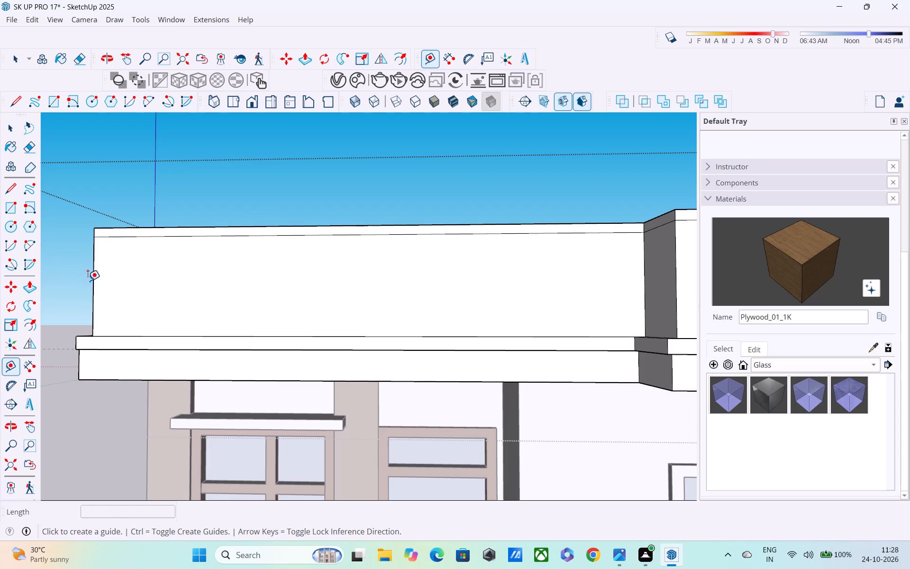
left_click(92, 287)
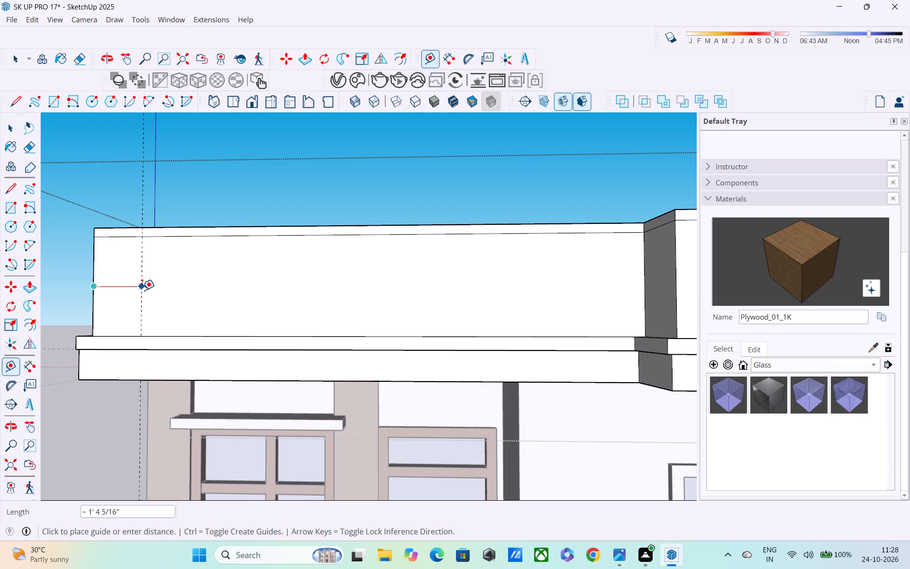
scroll(190, 307, "down", 7)
middle_click_drag(190, 307, 205, 500)
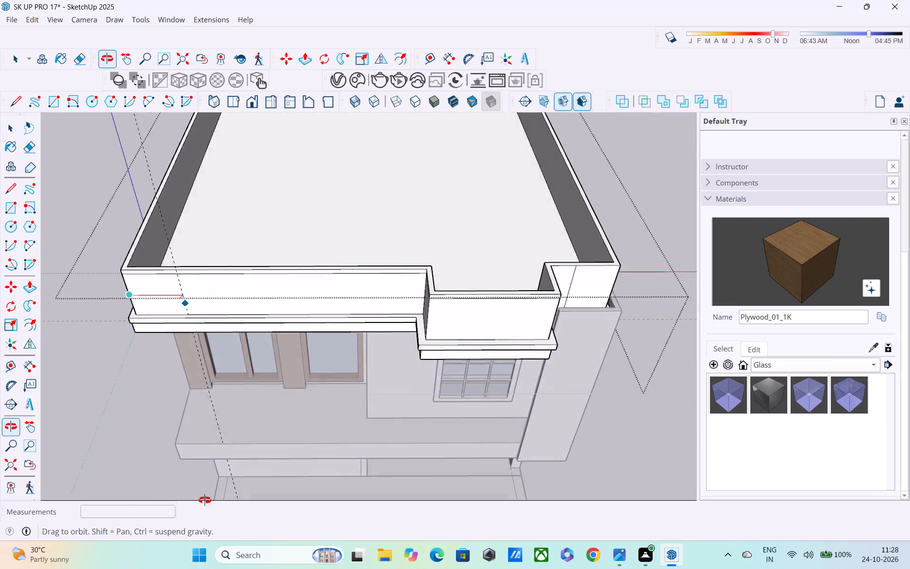
middle_click_drag(205, 500, 223, 298)
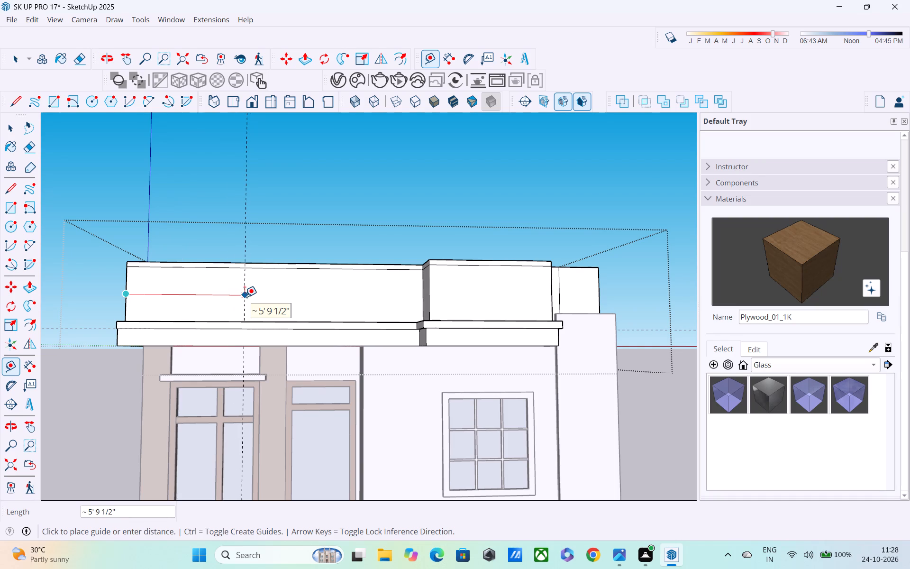
scroll(251, 298, "down", 1)
middle_click_drag(251, 298, 313, 346)
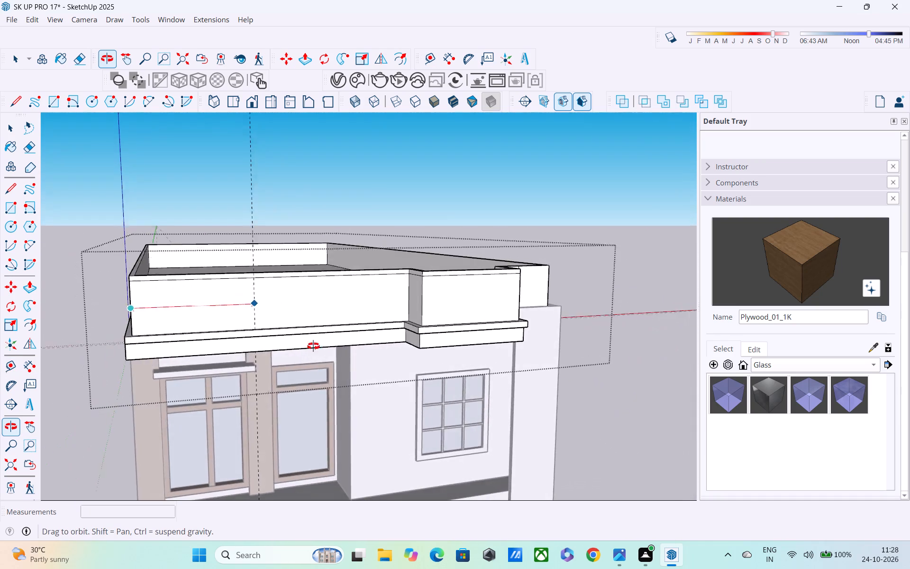
middle_click_drag(313, 346, 298, 319)
middle_click_drag(254, 308, 323, 405)
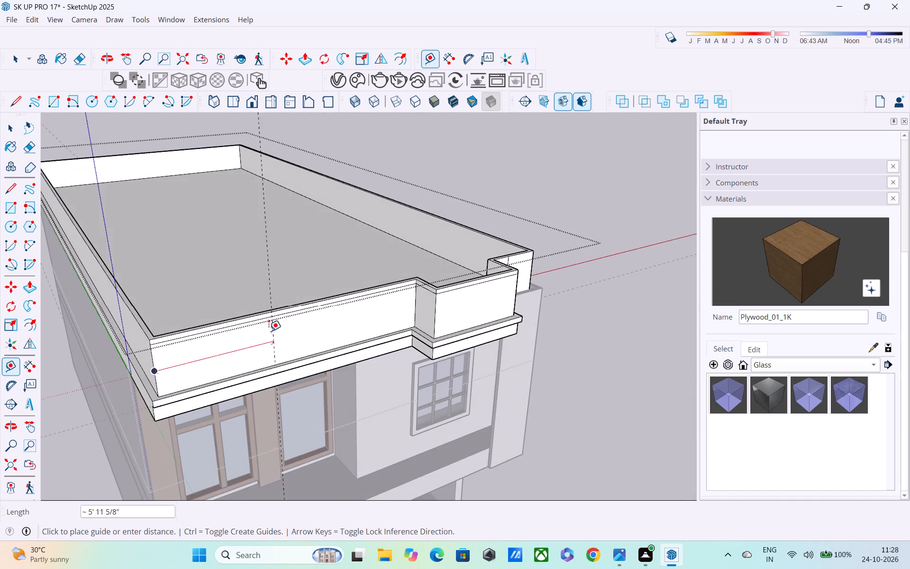
scroll(261, 328, "up", 3)
middle_click_drag(244, 346, 298, 261)
middle_click_drag(233, 263, 180, 263)
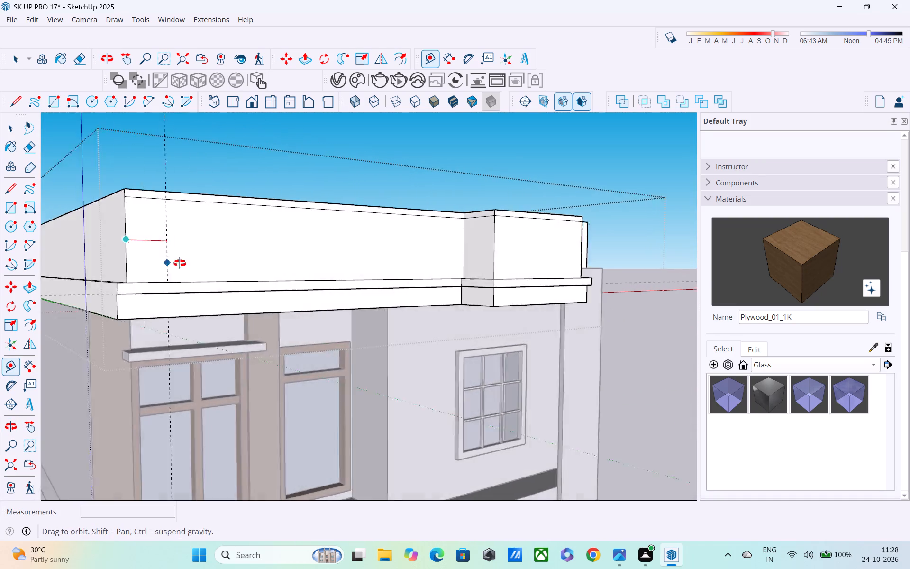
middle_click_drag(180, 263, 32, 265)
middle_click_drag(153, 267, 295, 331)
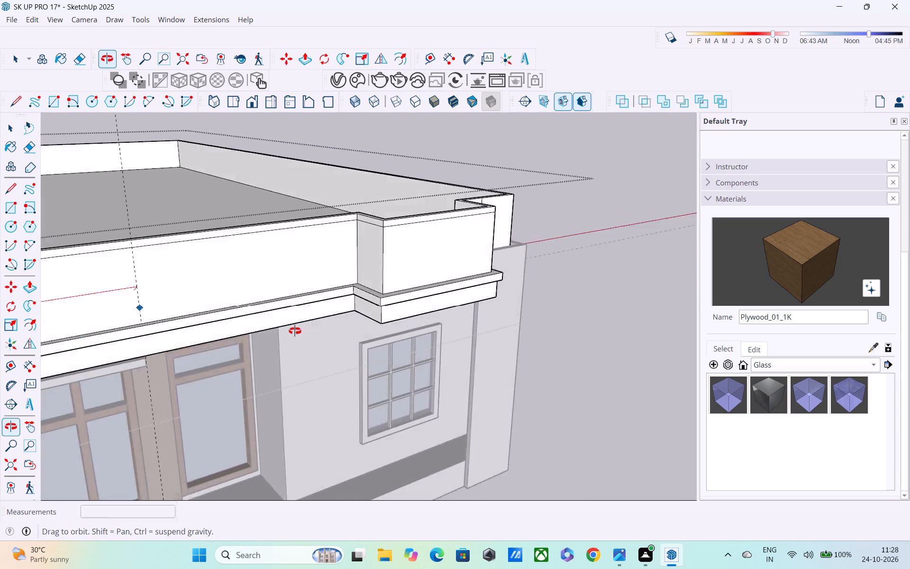
middle_click_drag(295, 331, 216, 319)
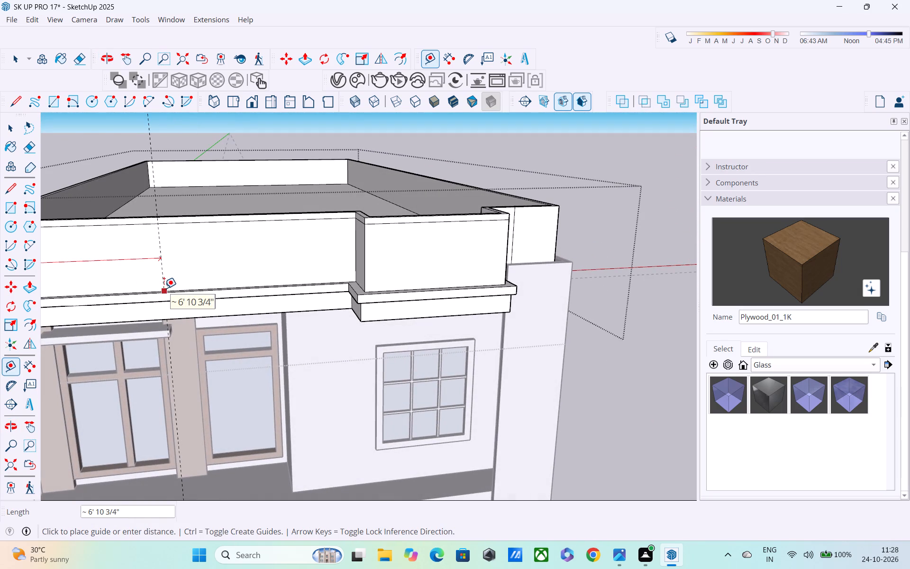
type("3'")
key("Return")
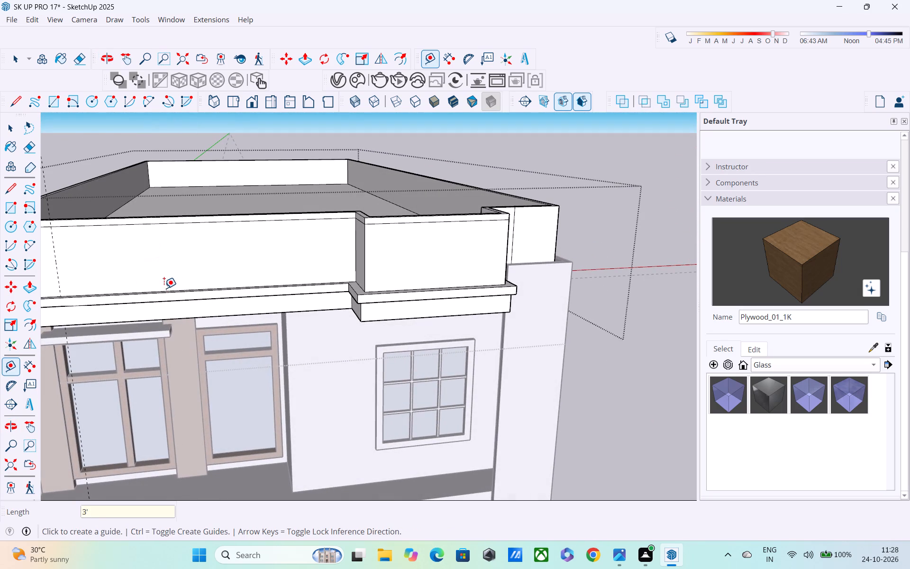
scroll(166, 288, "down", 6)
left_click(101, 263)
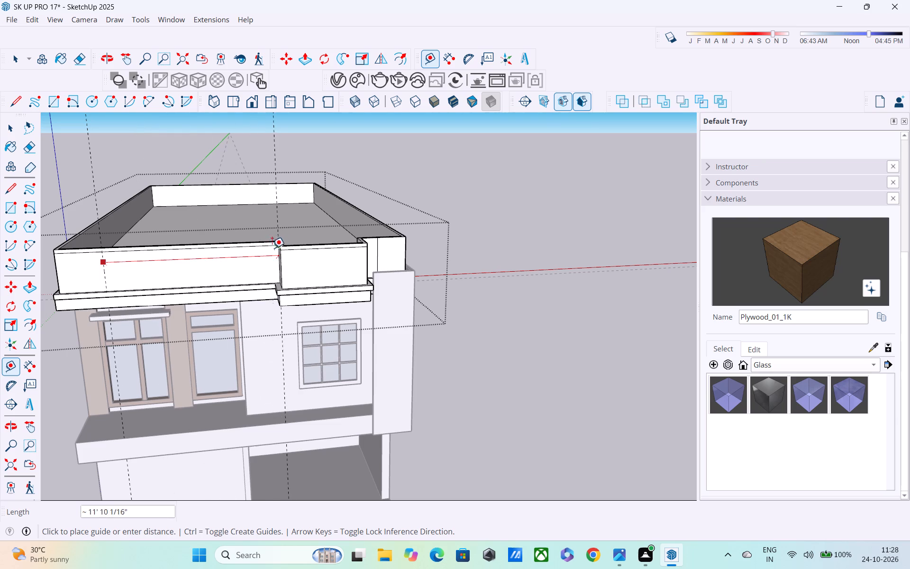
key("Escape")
Draw a vertical line along the guide down the long front parapet face, crossing the top band and continuing 2' 9" to its base.
key("l")
scroll(83, 258, "up", 2)
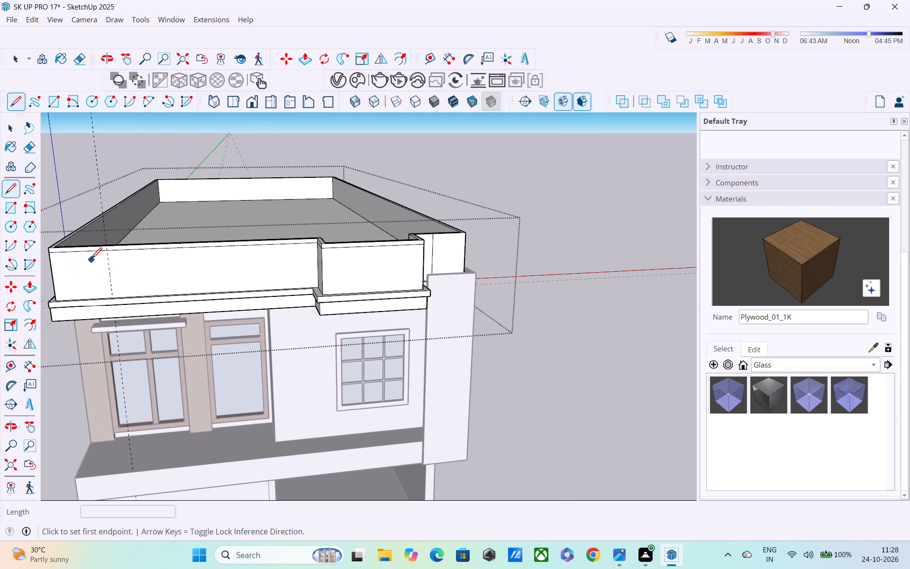
scroll(93, 258, "up", 3)
left_click(108, 250)
left_click(110, 244)
scroll(112, 239, "up", 1)
middle_click_drag(112, 239, 95, 283)
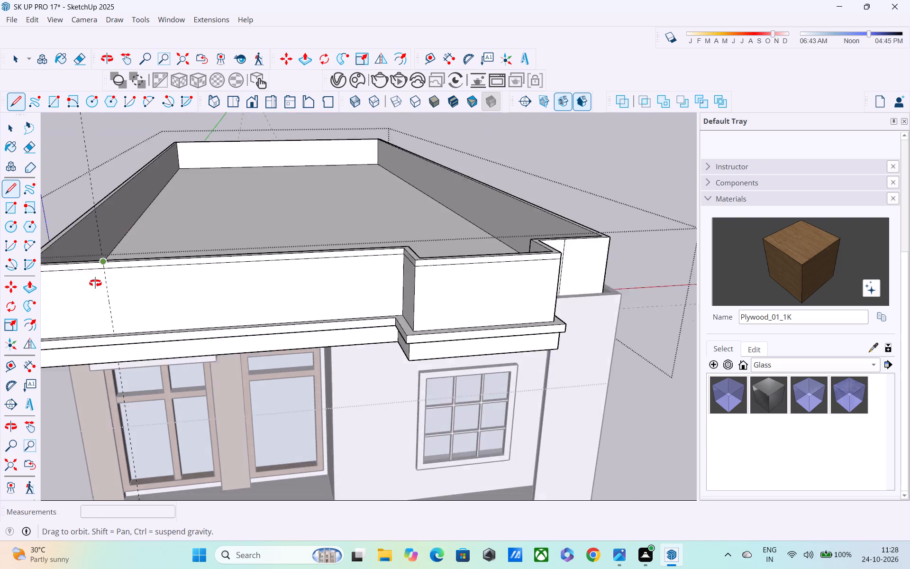
middle_click_drag(95, 283, 91, 301)
middle_click_drag(93, 324, 96, 241)
left_click(98, 264)
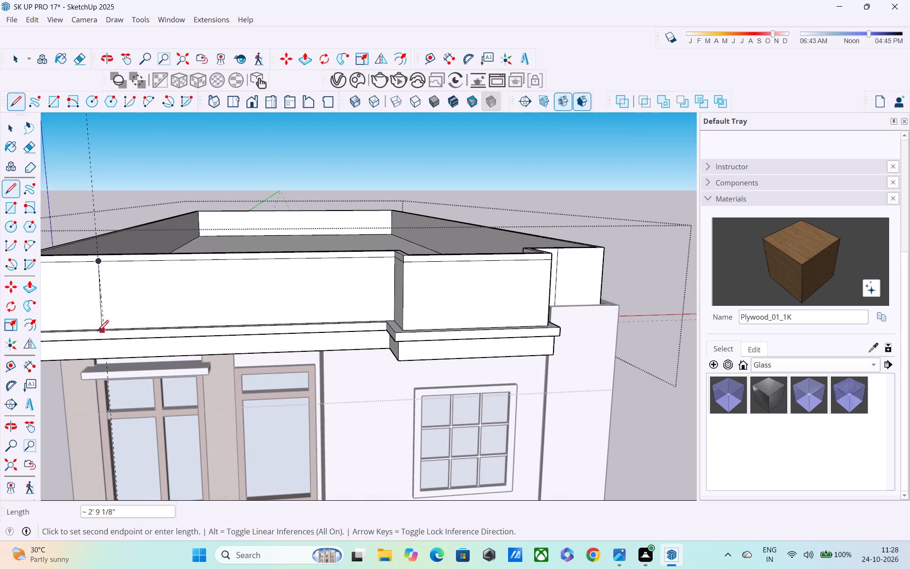
middle_click_drag(104, 322, 109, 361)
scroll(108, 339, "up", 11)
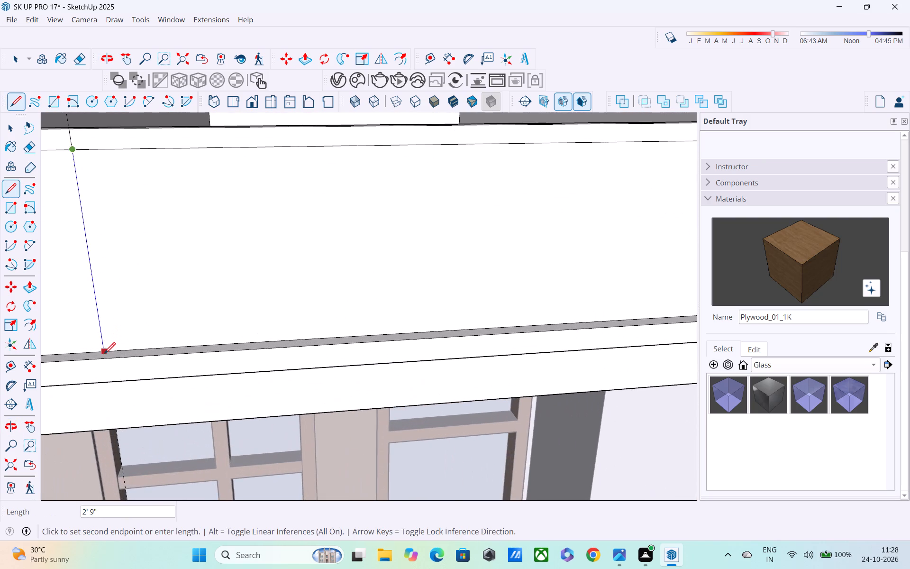
left_click(104, 355)
Draw a 3" line across the parapet's top surface, from the vertical dividing line to the inner edge.
middle_click_drag(116, 288, 26, 308)
middle_click_drag(51, 317, 149, 419, "shift")
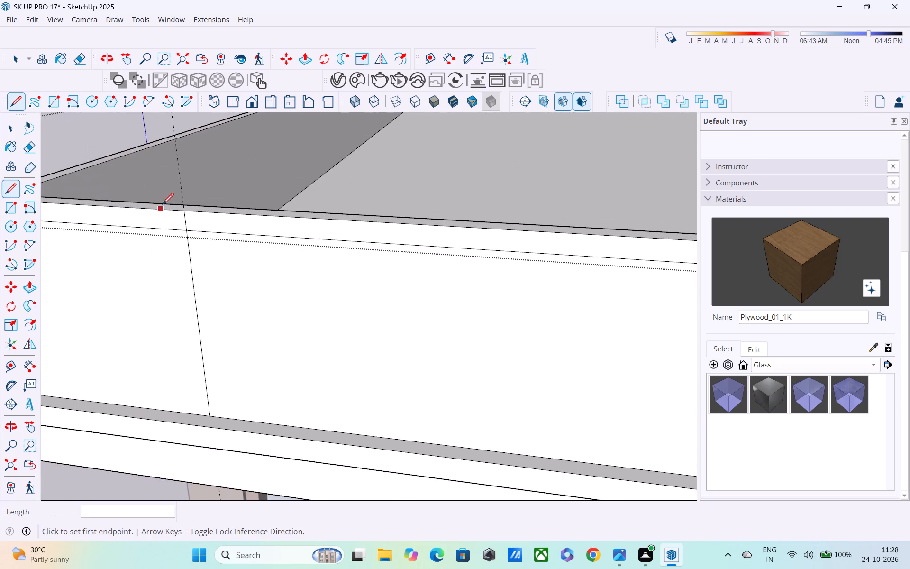
middle_click_drag(179, 197, 88, 258)
scroll(144, 245, "up", 4)
left_click(118, 247)
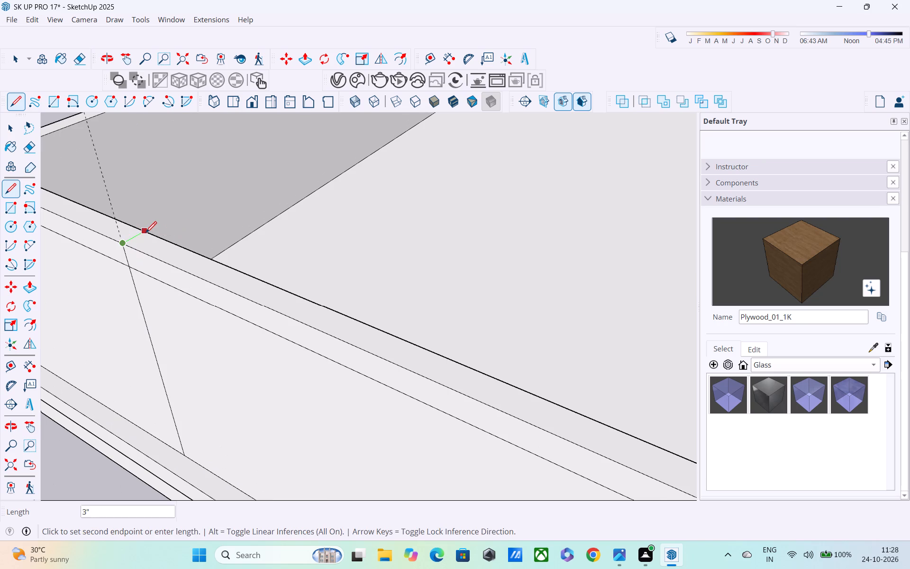
left_click(146, 234)
Trace the 3' vertical edge where the long front parapet face meets the projecting section, from the top to the ledge.
middle_click_drag(147, 257, 168, 189)
scroll(169, 191, "down", 10)
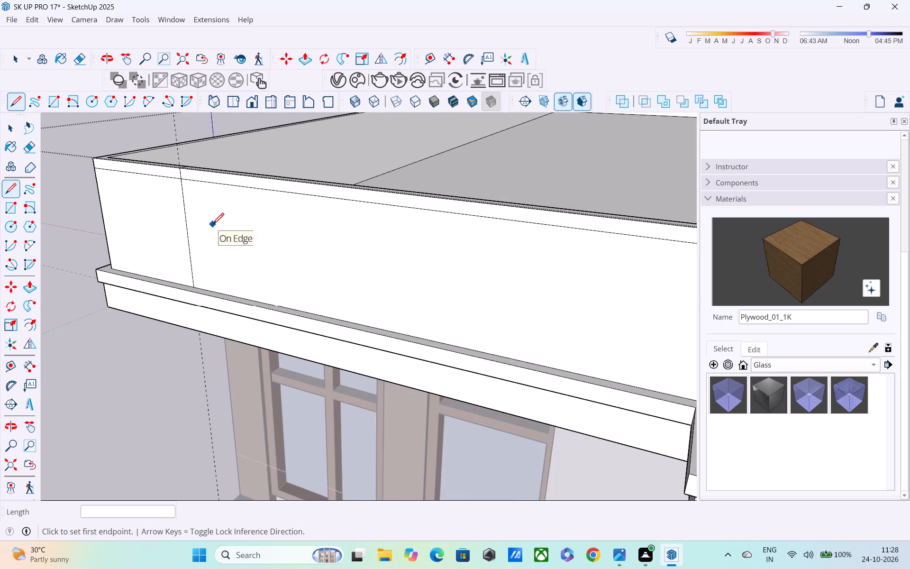
middle_click_drag(212, 227, 84, 249, "shift")
scroll(147, 247, "down", 6)
middle_click_drag(249, 248, 326, 269)
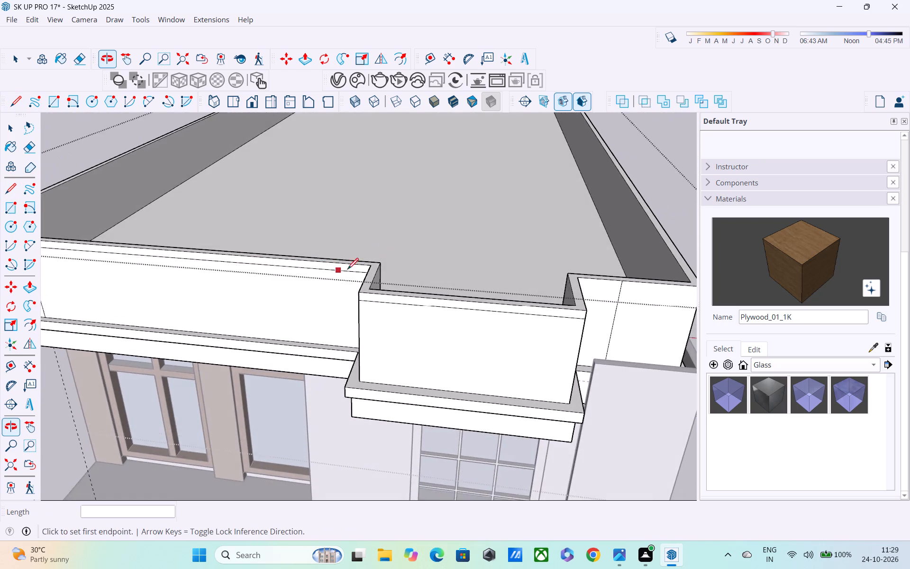
scroll(377, 247, "up", 5)
middle_click_drag(375, 263, 441, 227)
scroll(415, 237, "down", 6)
scroll(453, 223, "up", 1)
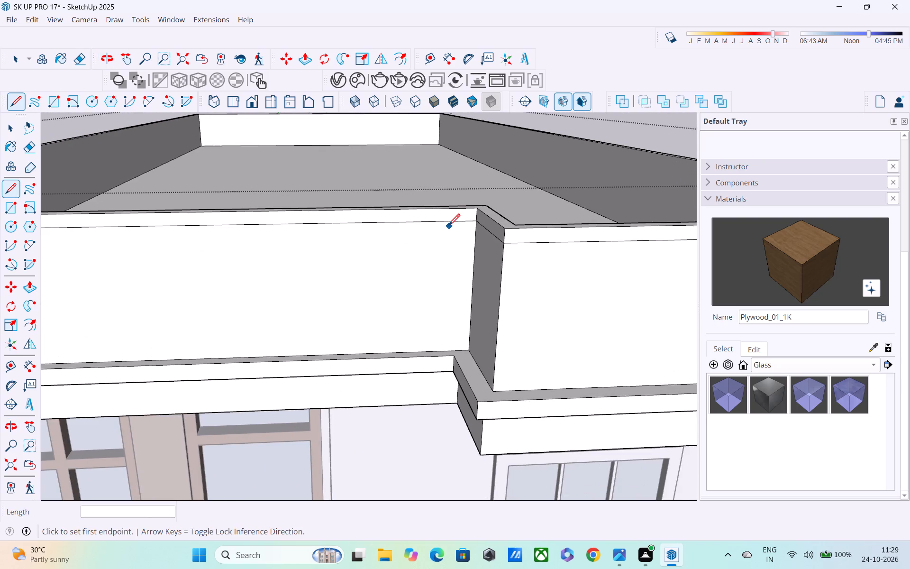
middle_click_drag(436, 233, 140, 245, "shift")
middle_click_drag(153, 248, 258, 248)
scroll(210, 246, "up", 4)
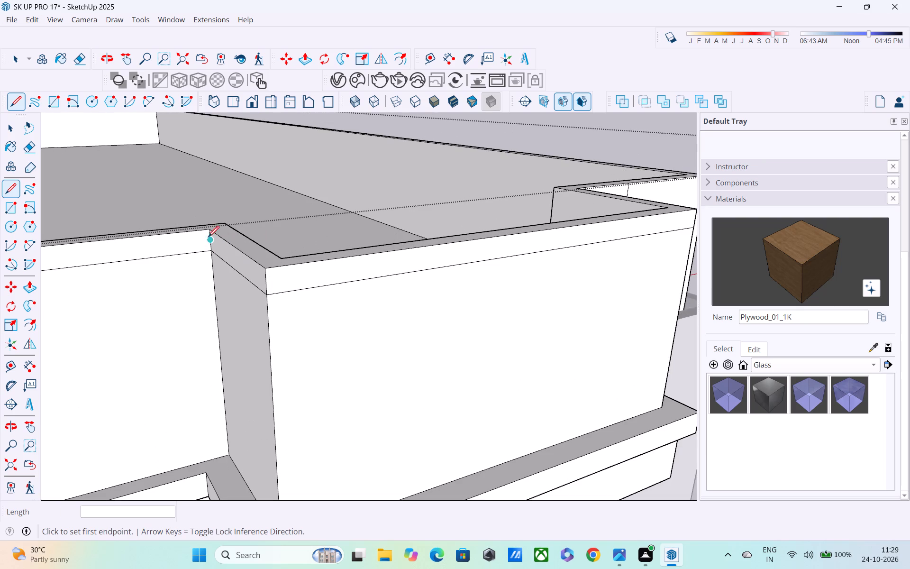
left_click(210, 233)
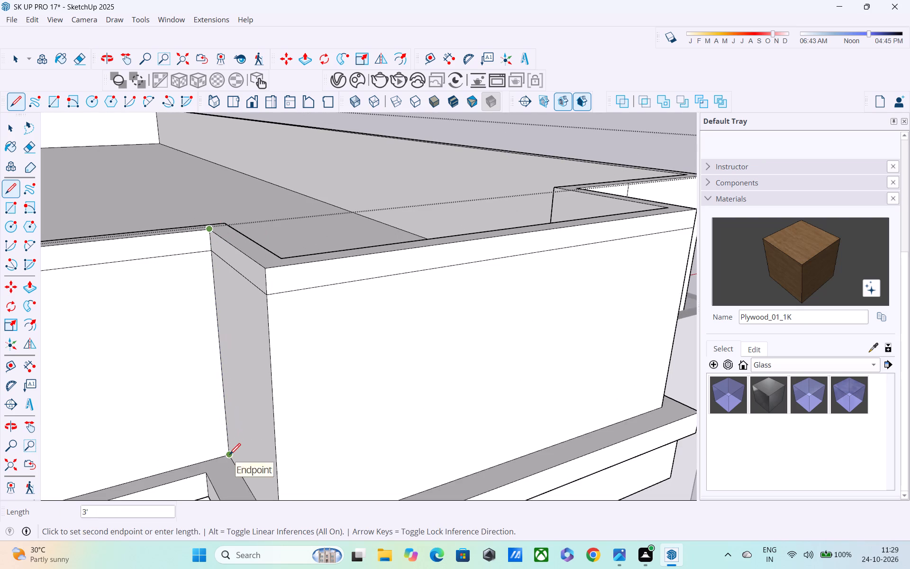
left_click(229, 456)
left_click(209, 231)
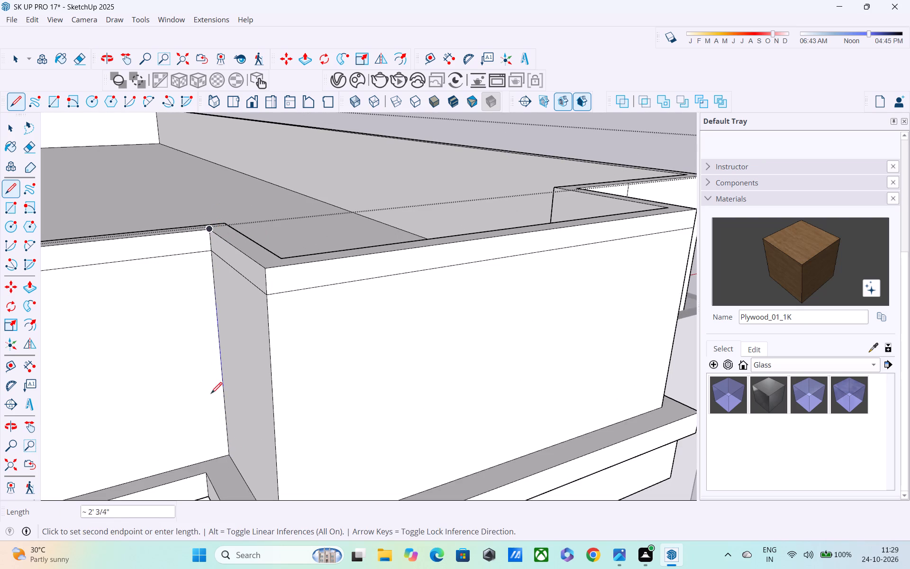
left_click(227, 454)
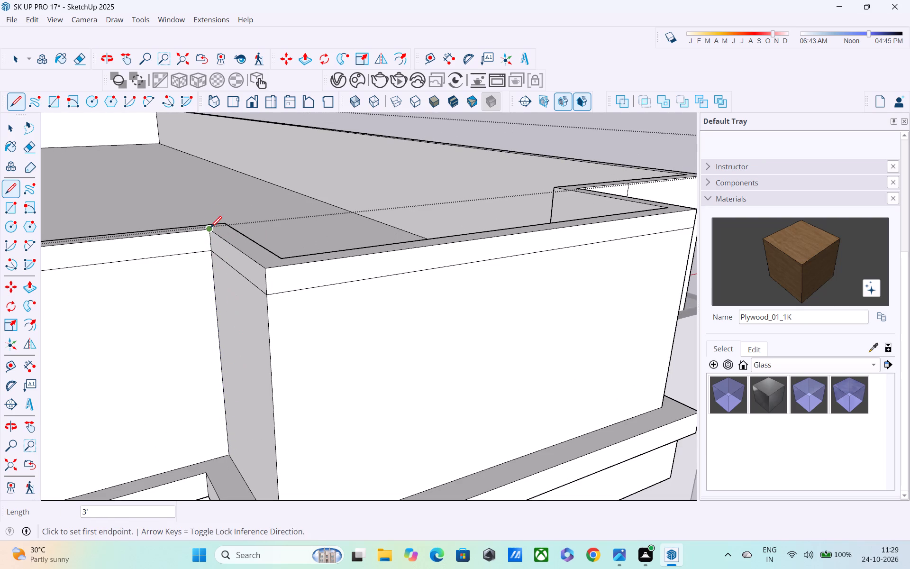
Draw a 3" line across the parapet's top surface from the corner beside the projecting section to the inner edge.
left_click(210, 229)
middle_click_drag(215, 230, 205, 360)
scroll(191, 382, "up", 5)
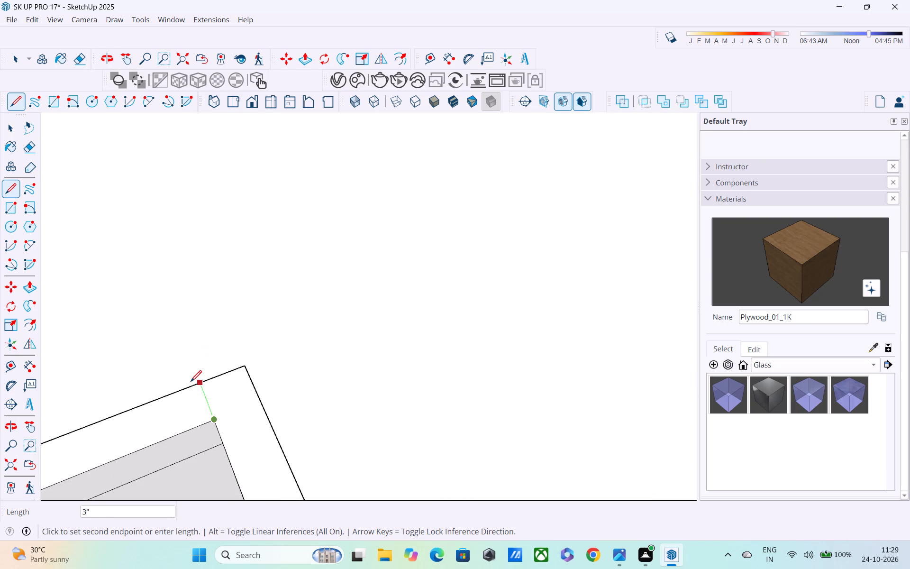
left_click(202, 385)
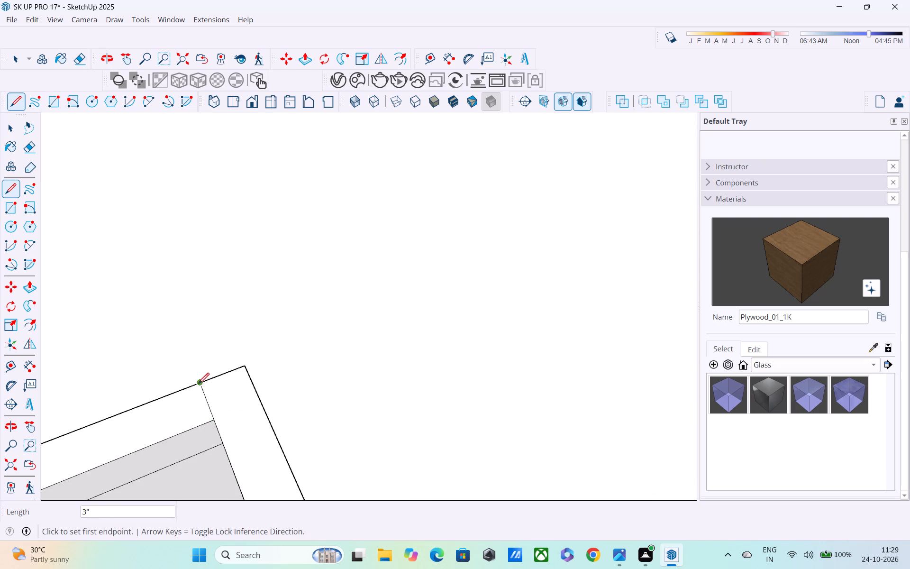
Push the top surface of the long front parapet between the two dividing lines down to the ledge level.
middle_click_drag(198, 373, 195, 326)
key("space")
key("p")
left_click(160, 284)
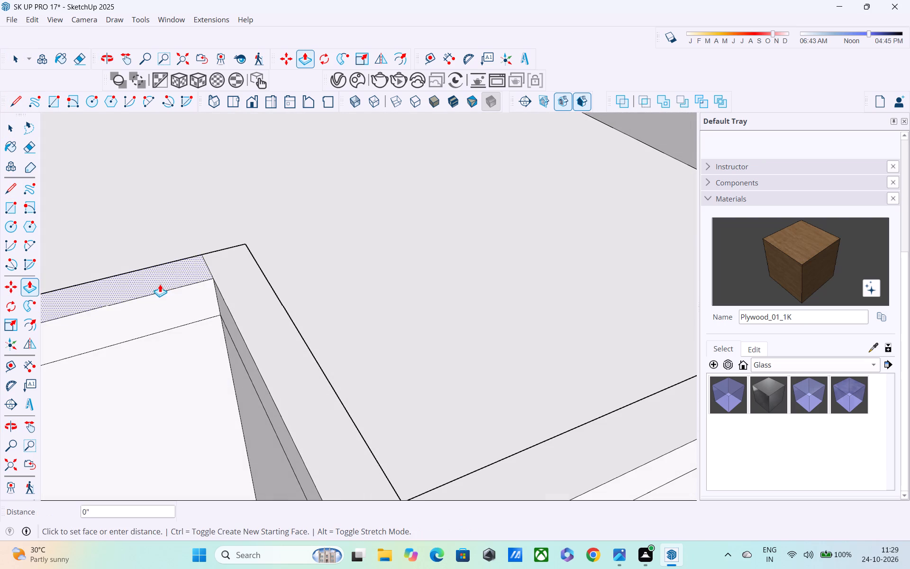
left_click(167, 343)
left_click(173, 312)
scroll(181, 365, "down", 4)
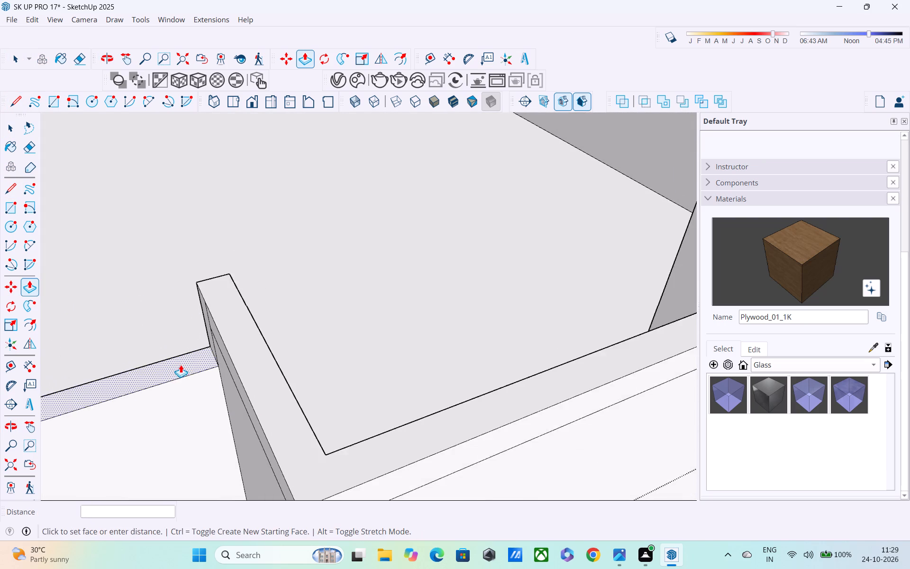
middle_click_drag(181, 365, 227, 208, "shift")
scroll(227, 208, "up", 1, "shift")
scroll(227, 208, "down", 5)
middle_click_drag(223, 283, 278, 148, "shift")
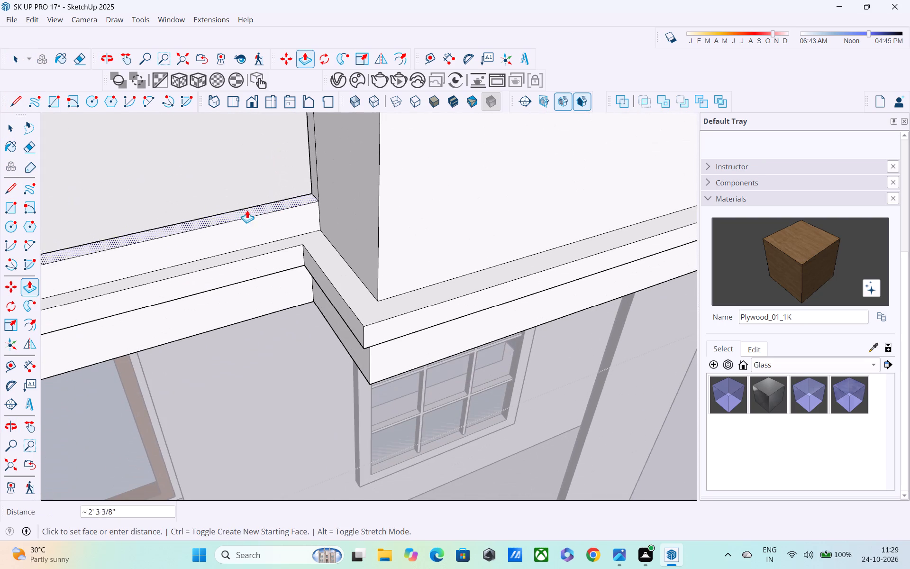
left_click(253, 244)
scroll(254, 250, "down", 5)
middle_click_drag(255, 249, 391, 242)
scroll(391, 242, "up", 1, "shift")
scroll(231, 244, "down", 5)
middle_click_drag(232, 246, 409, 246, "shift")
key("space")
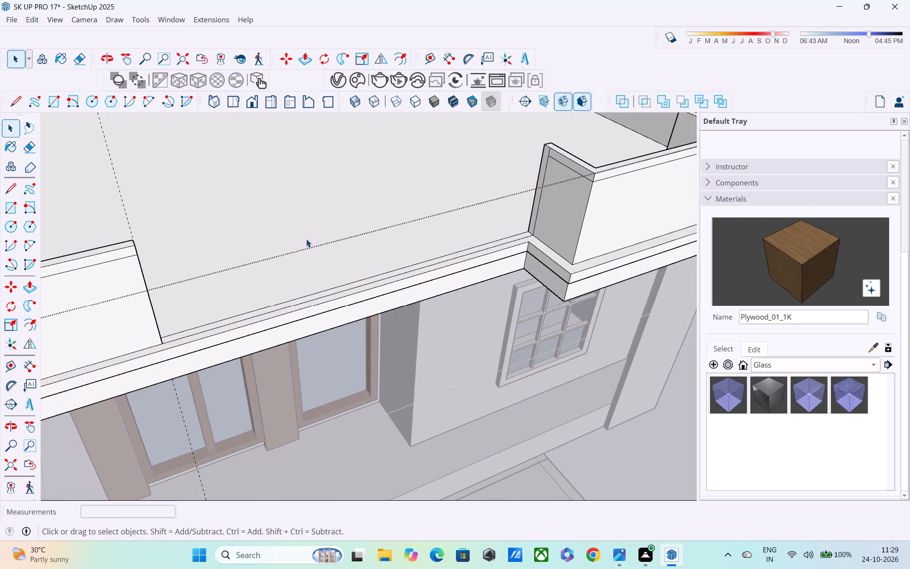
Erase the leftover edge between the lowered parapet strip and the front ledge.
key("e")
scroll(280, 297, "up", 3)
left_click_drag(271, 301, 268, 316)
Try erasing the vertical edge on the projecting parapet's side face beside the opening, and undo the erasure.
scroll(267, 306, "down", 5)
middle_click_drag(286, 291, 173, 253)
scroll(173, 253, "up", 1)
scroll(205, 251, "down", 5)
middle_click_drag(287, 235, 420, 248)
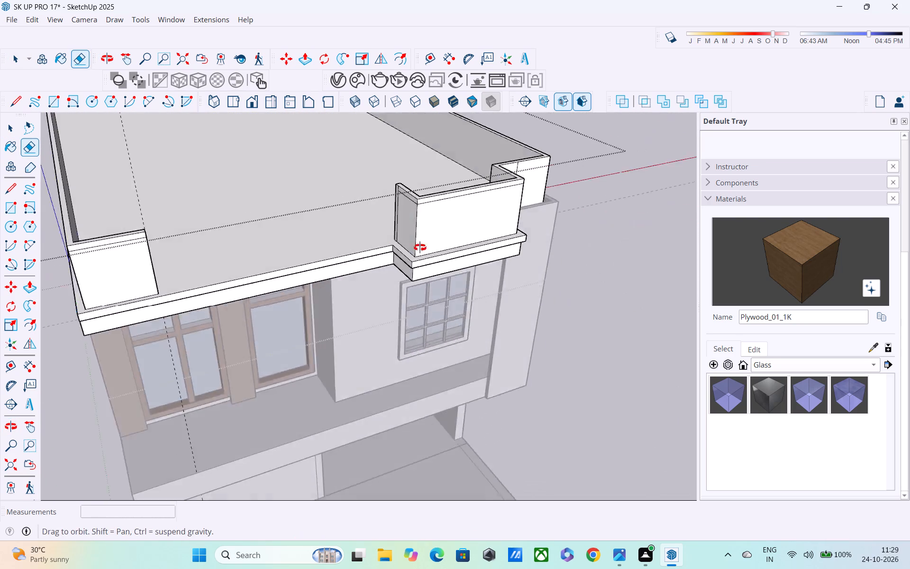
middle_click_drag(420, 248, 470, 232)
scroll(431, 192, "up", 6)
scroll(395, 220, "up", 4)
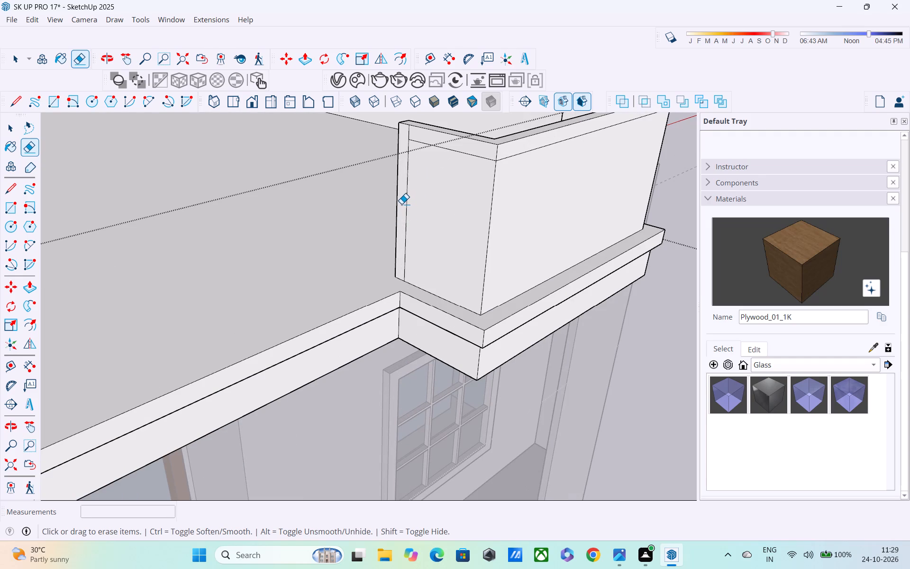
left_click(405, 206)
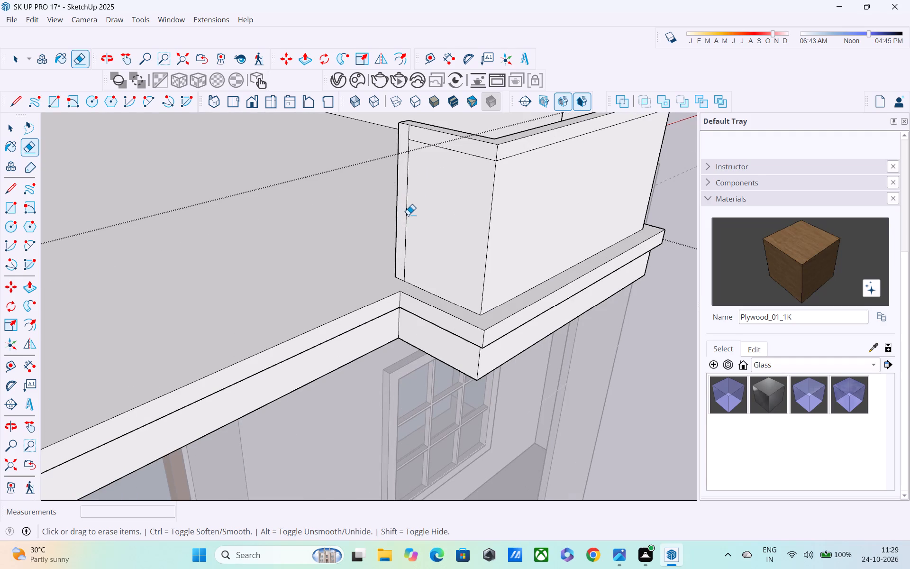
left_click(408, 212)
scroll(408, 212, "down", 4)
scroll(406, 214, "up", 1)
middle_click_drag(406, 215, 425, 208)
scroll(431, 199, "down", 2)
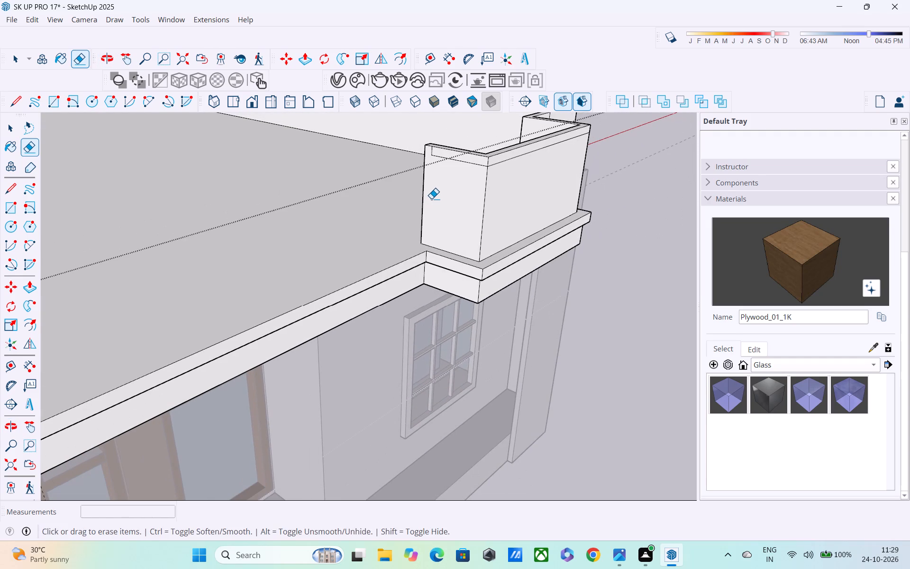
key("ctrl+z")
Examine the opened front parapet and the projecting section from the front and the side.
scroll(382, 187, "down", 10)
middle_click_drag(351, 204, 260, 191)
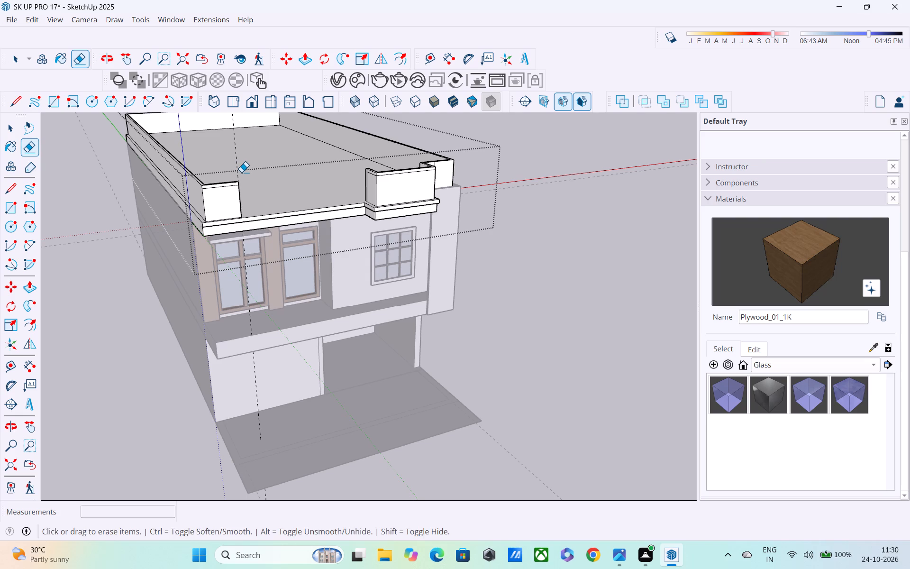
middle_click_drag(279, 220, 239, 220)
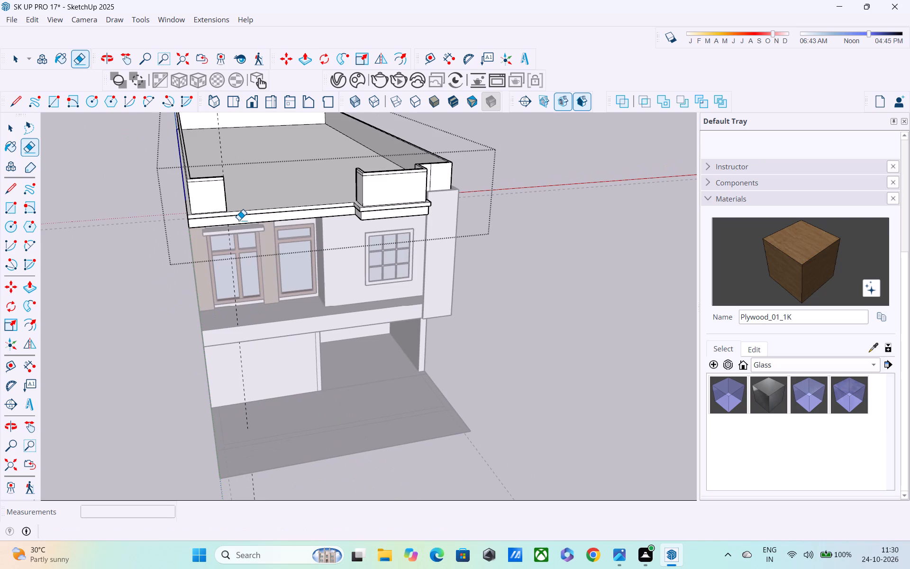
scroll(239, 220, "down", 1)
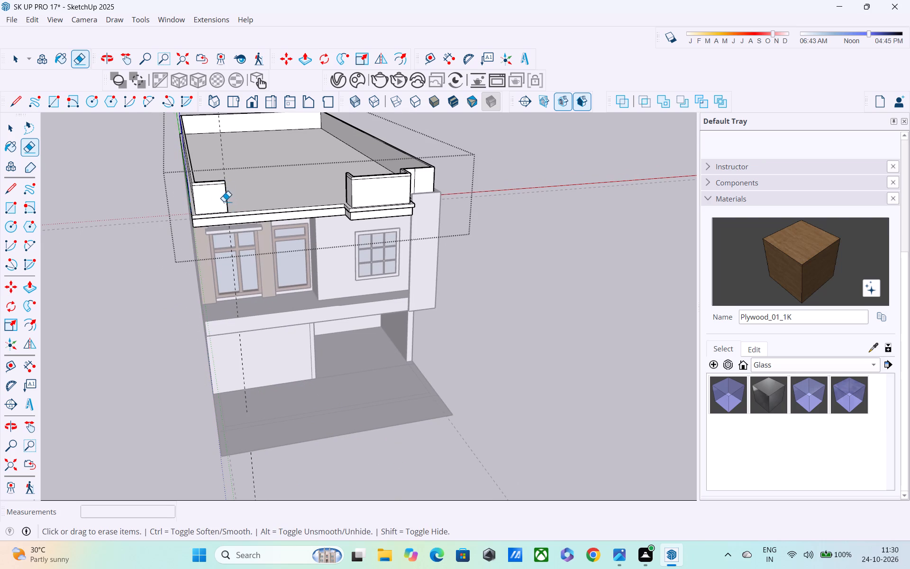
scroll(215, 182, "down", 1)
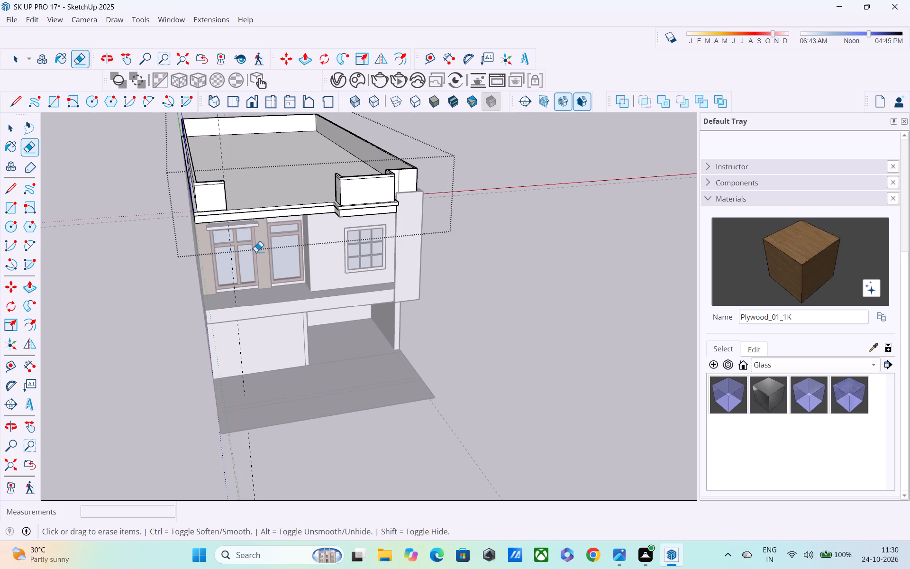
middle_click_drag(258, 252, 144, 218)
scroll(226, 167, "up", 4)
middle_click_drag(213, 194, 20, 231)
scroll(422, 92, "up", 3)
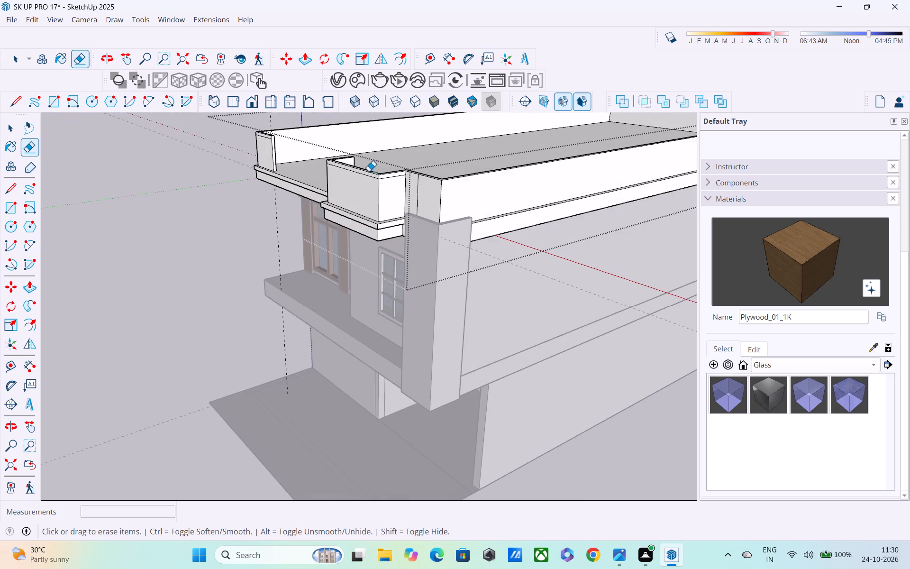
scroll(367, 172, "up", 3)
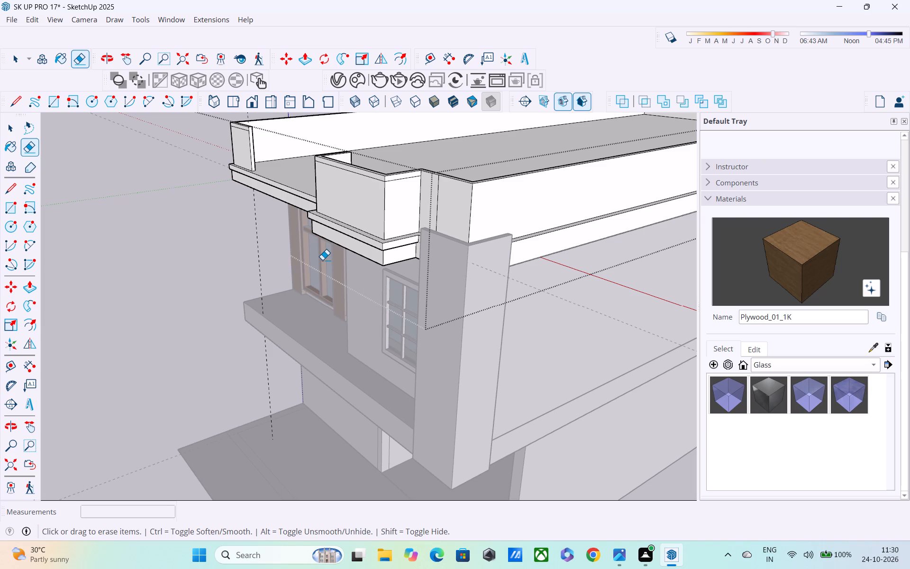
scroll(315, 237, "up", 1)
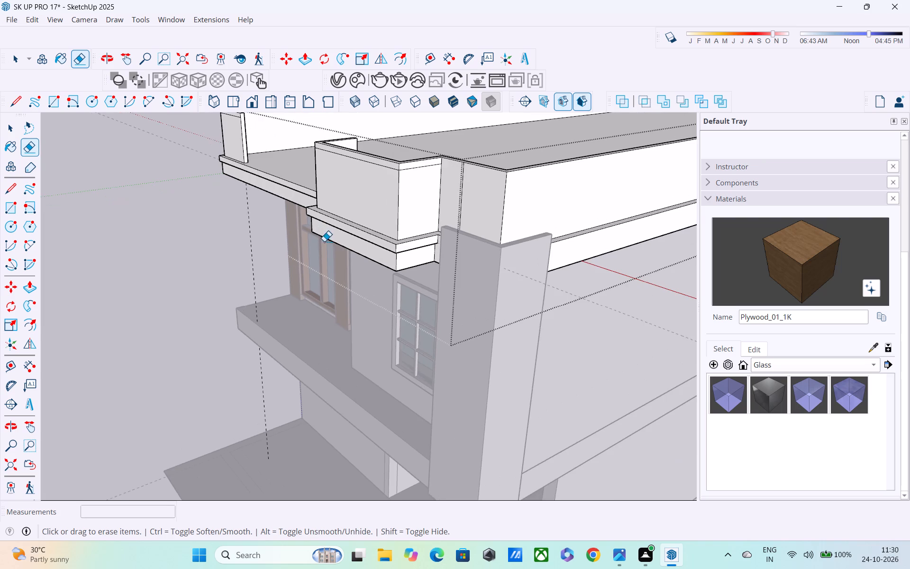
middle_click_drag(324, 241, 222, 265)
scroll(238, 257, "up", 3)
middle_click_drag(231, 232, 391, 282)
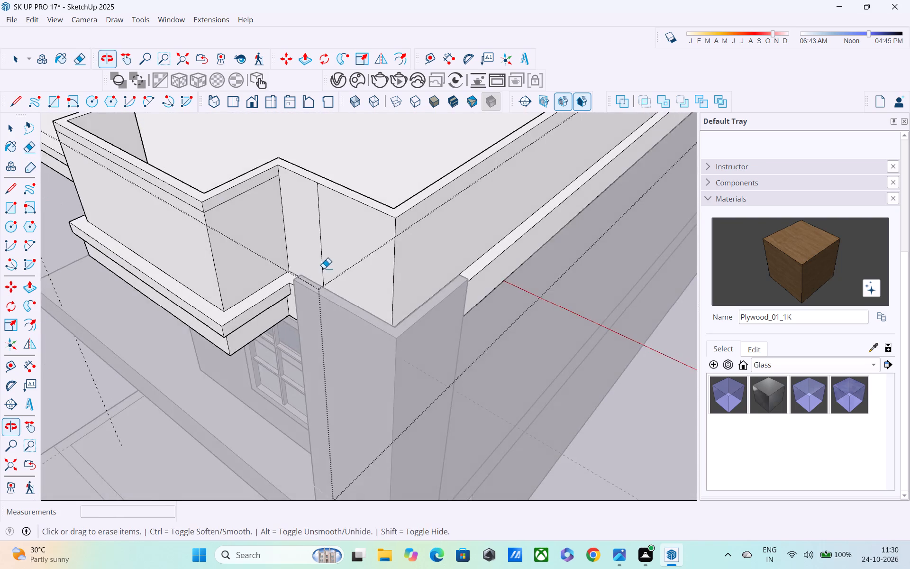
Pull the top band on the front face of the short corner parapet outward 2".
scroll(320, 267, "down", 4)
scroll(273, 273, "down", 3)
middle_click_drag(276, 276, 447, 428, "shift")
scroll(219, 255, "up", 3)
key("space")
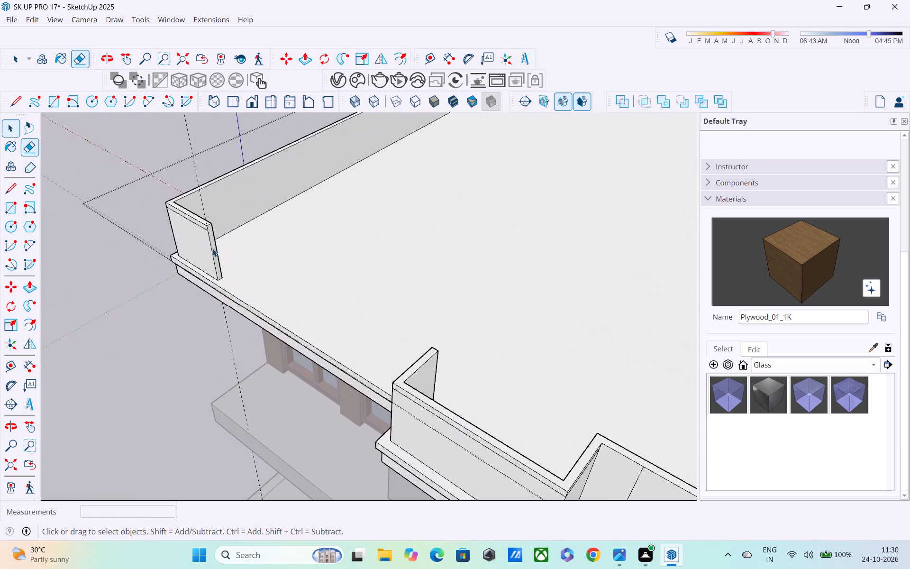
key("p")
scroll(182, 203, "up", 3)
middle_click_drag(177, 231, 293, 181)
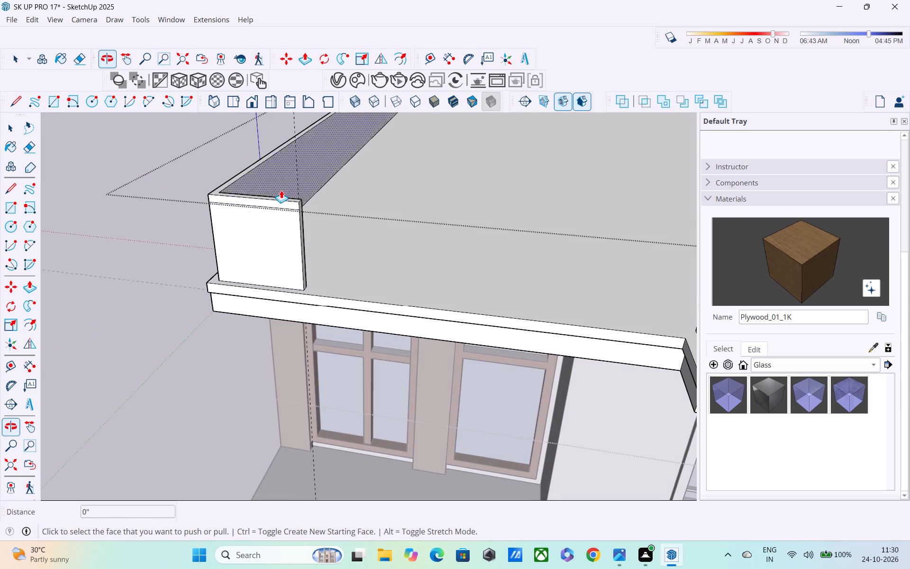
left_click(256, 202)
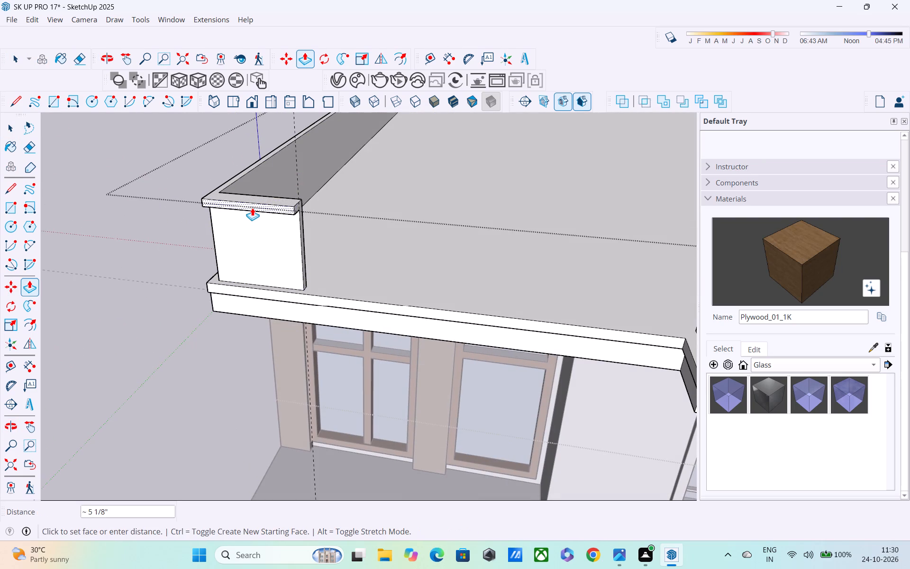
key("3")
key("BackSpace")
type("2\"")
key("Return")
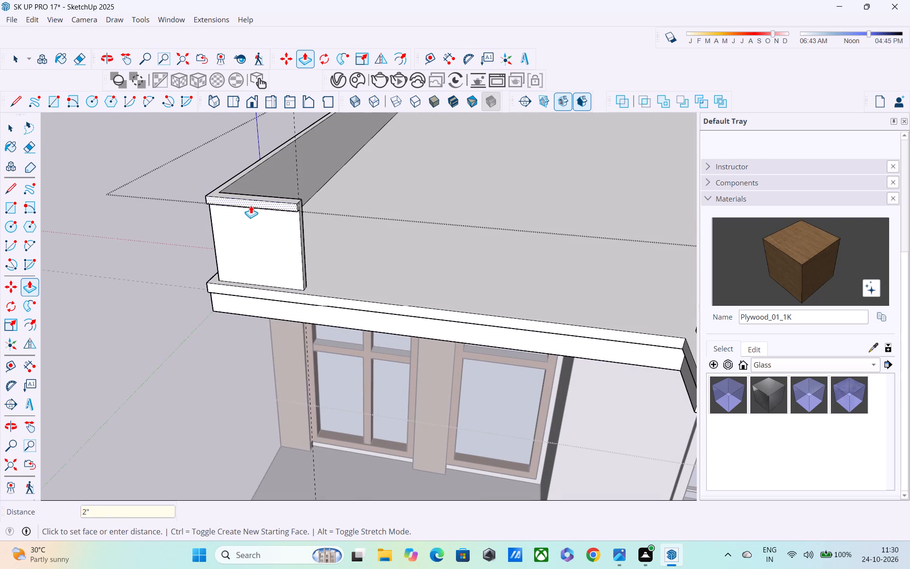
Pull the top bands on the projecting parapet's front face and adjoining outer side face outward 2" each.
scroll(250, 205, "down", 4)
middle_click_drag(253, 219, 109, 147)
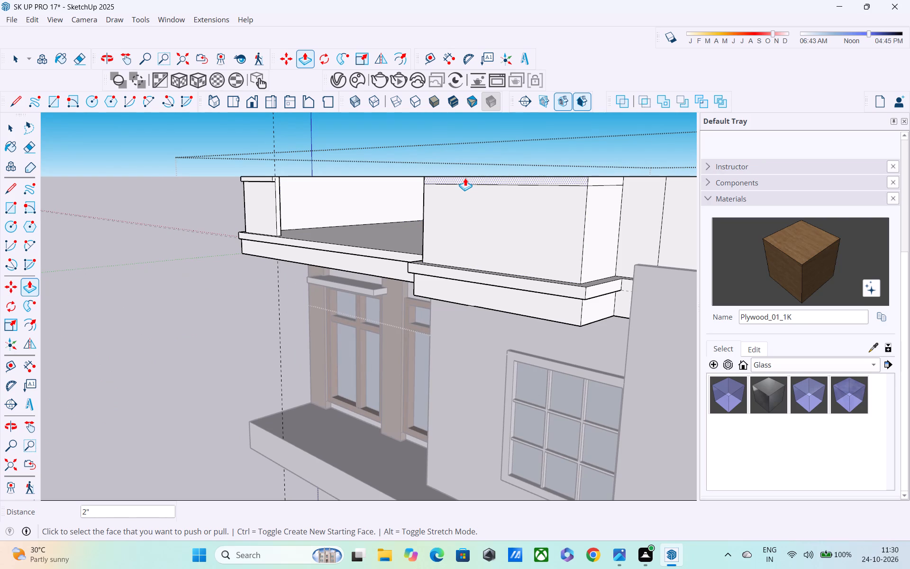
left_click(465, 178)
type("2\"")
key("Return")
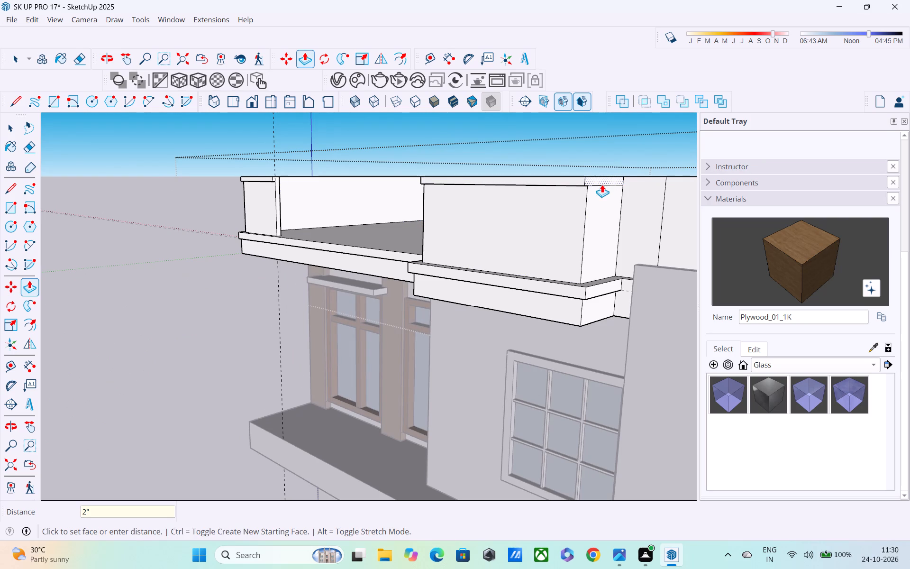
left_click(602, 184)
type("2\"")
key("Return")
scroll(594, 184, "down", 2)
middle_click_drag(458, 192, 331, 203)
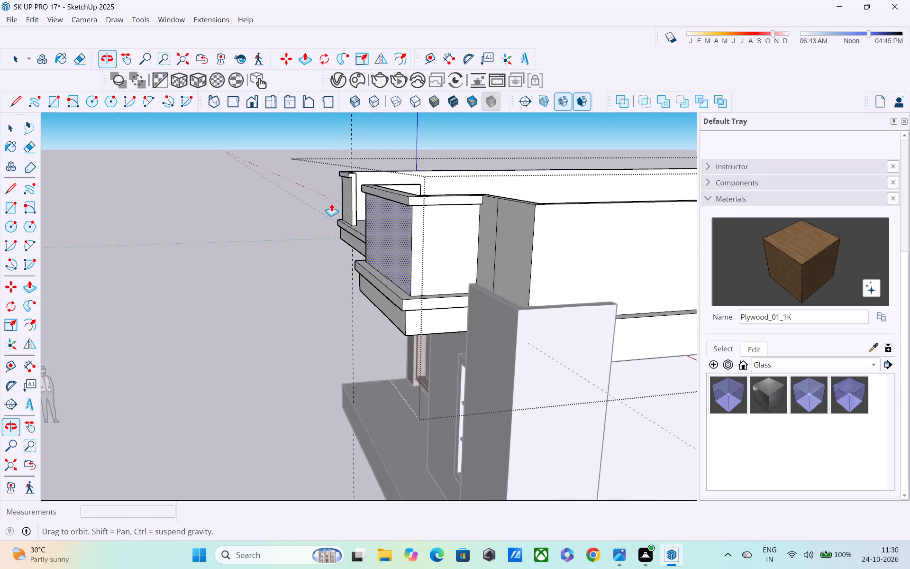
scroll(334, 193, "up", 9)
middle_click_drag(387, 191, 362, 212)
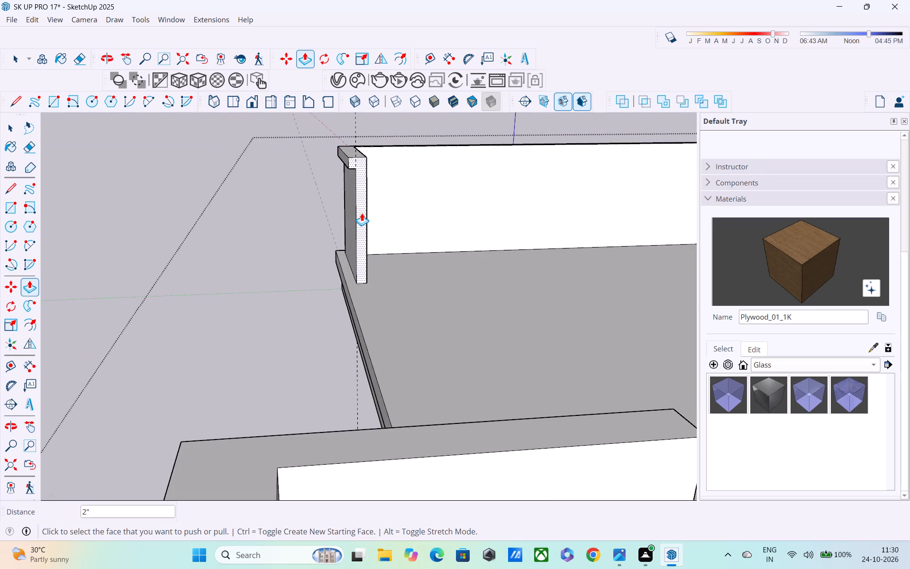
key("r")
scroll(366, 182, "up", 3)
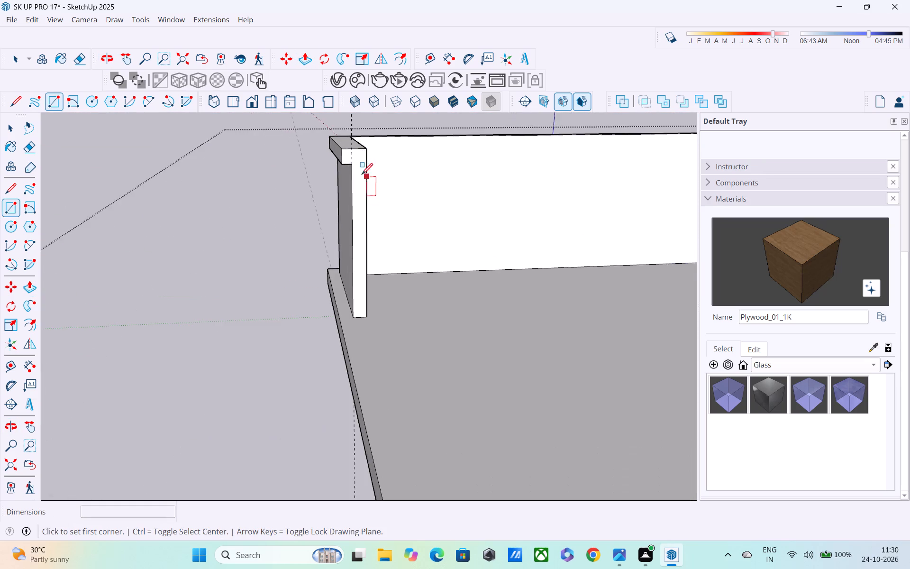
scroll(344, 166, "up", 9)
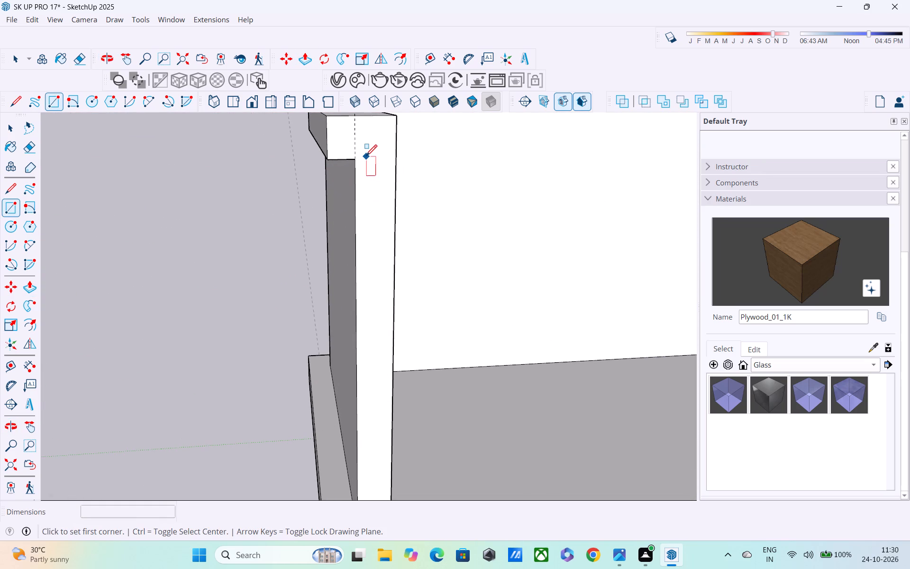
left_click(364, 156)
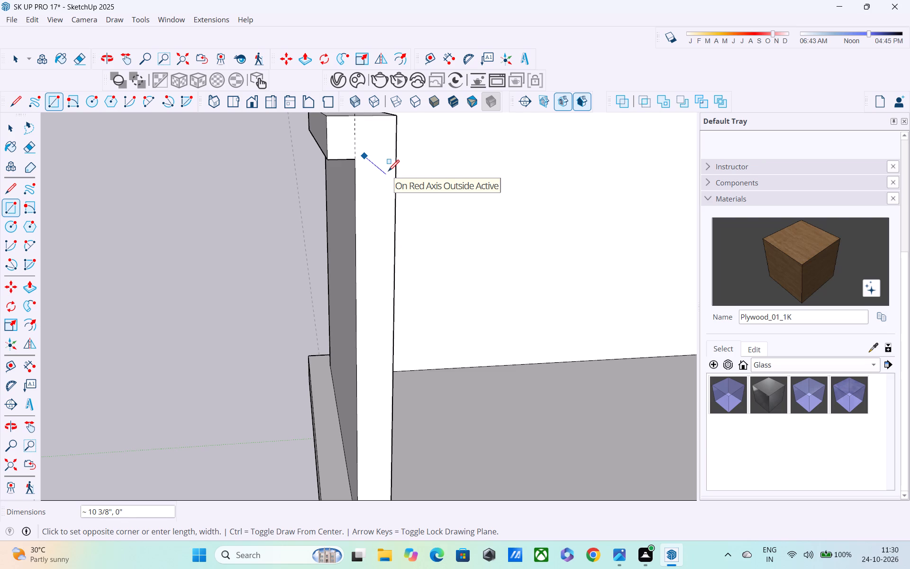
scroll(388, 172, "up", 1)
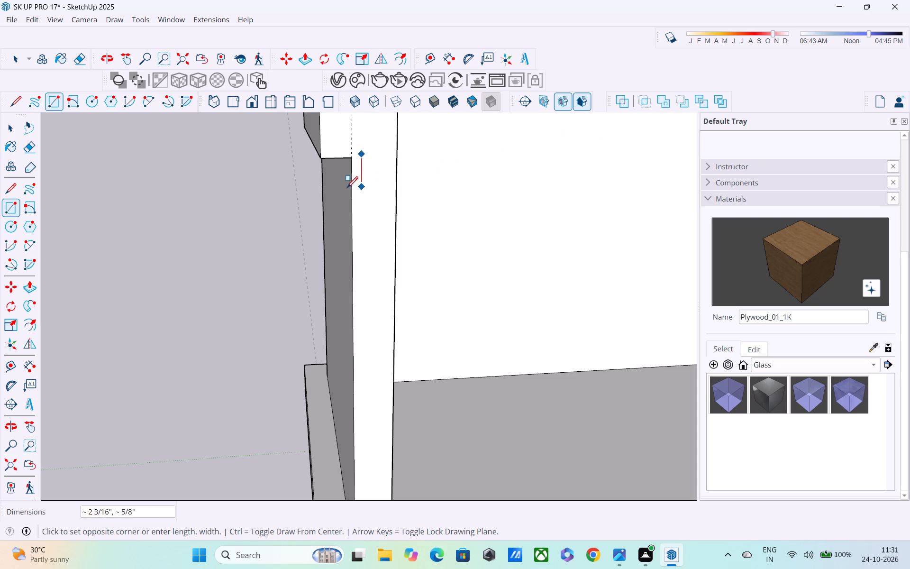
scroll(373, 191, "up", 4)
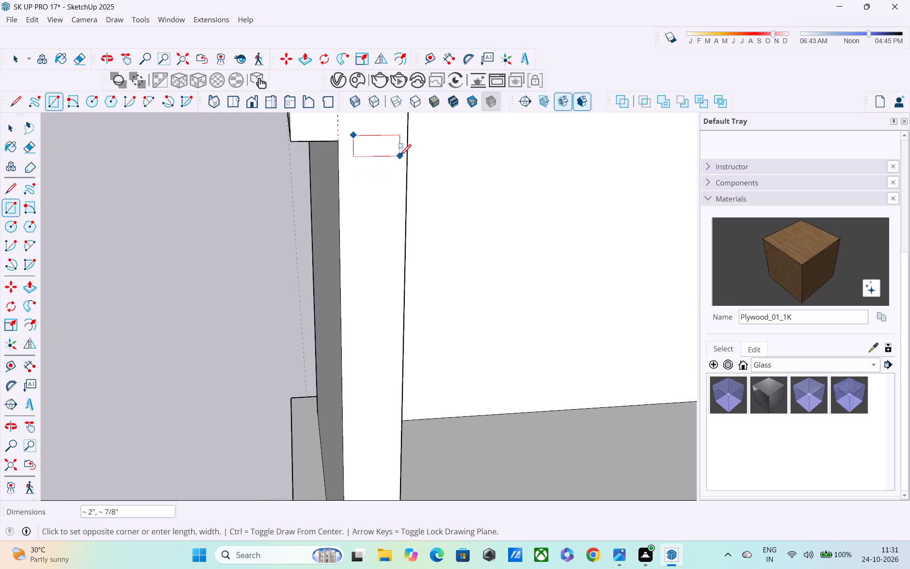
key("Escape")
Draw a small rectangle about 1 1/2" by 13/16" on the short corner parapet's exposed end face, just below the top band.
key("space")
double_click(385, 185)
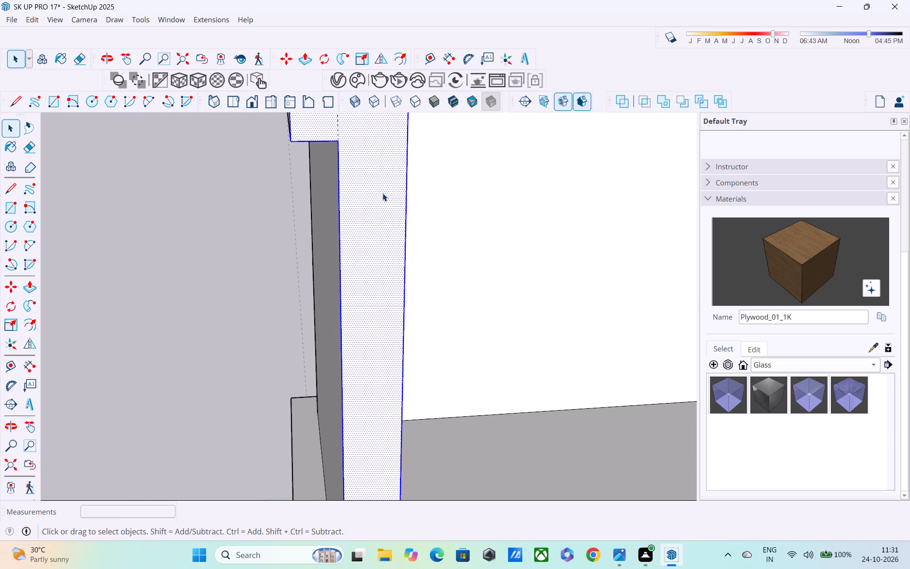
key("r")
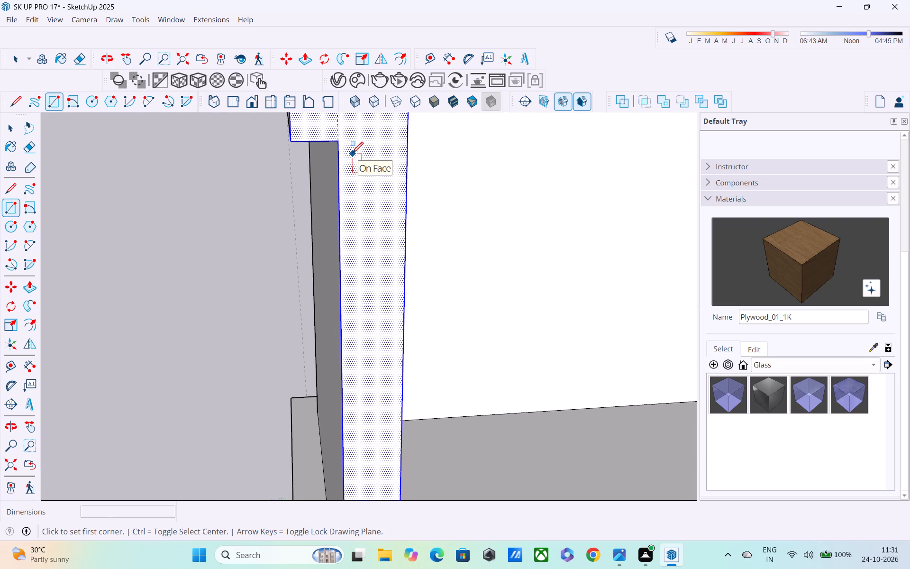
scroll(352, 153, "up", 1)
middle_click_drag(330, 150, 291, 146)
scroll(354, 145, "up", 3)
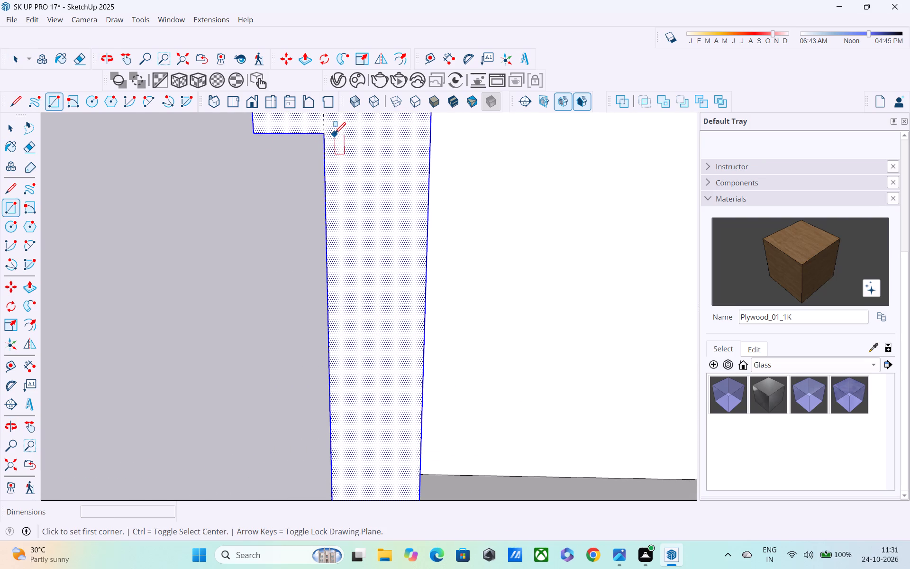
left_click(346, 140)
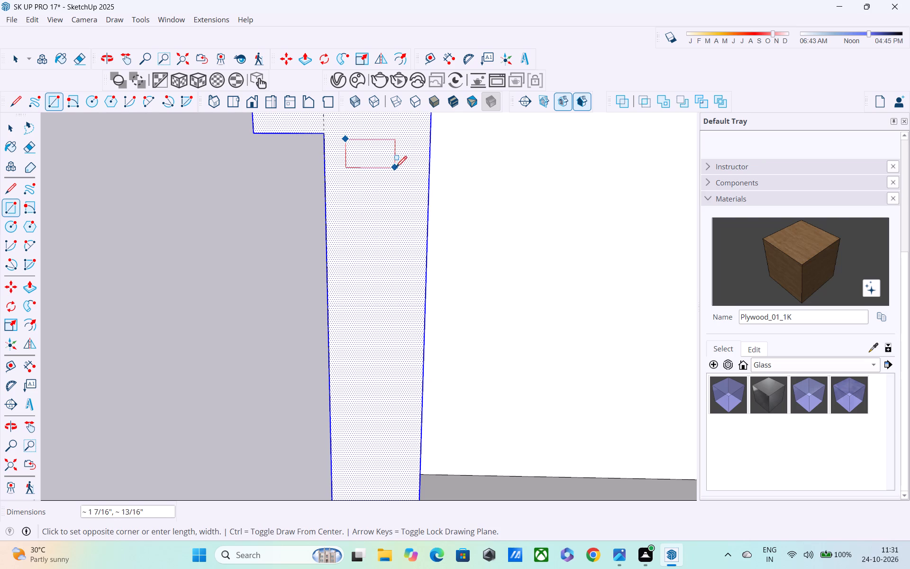
left_click(400, 169)
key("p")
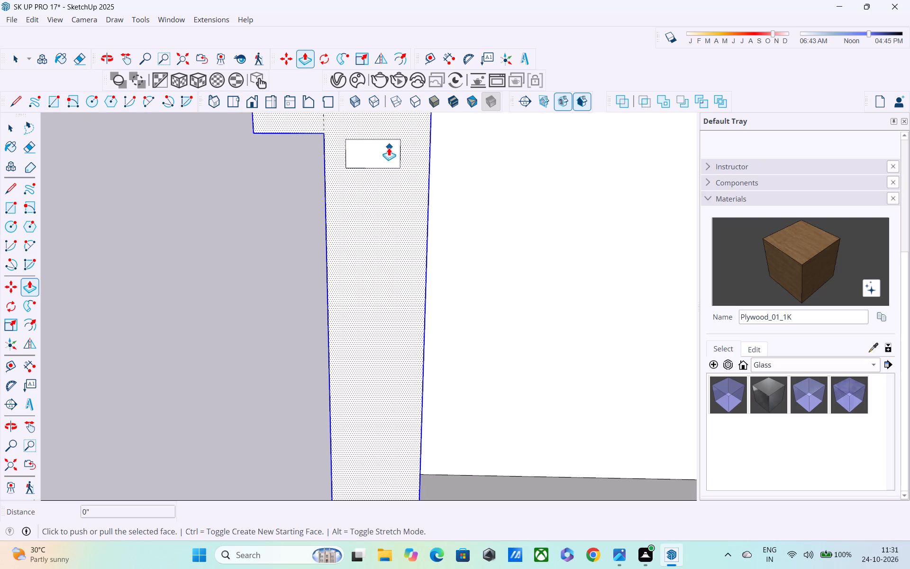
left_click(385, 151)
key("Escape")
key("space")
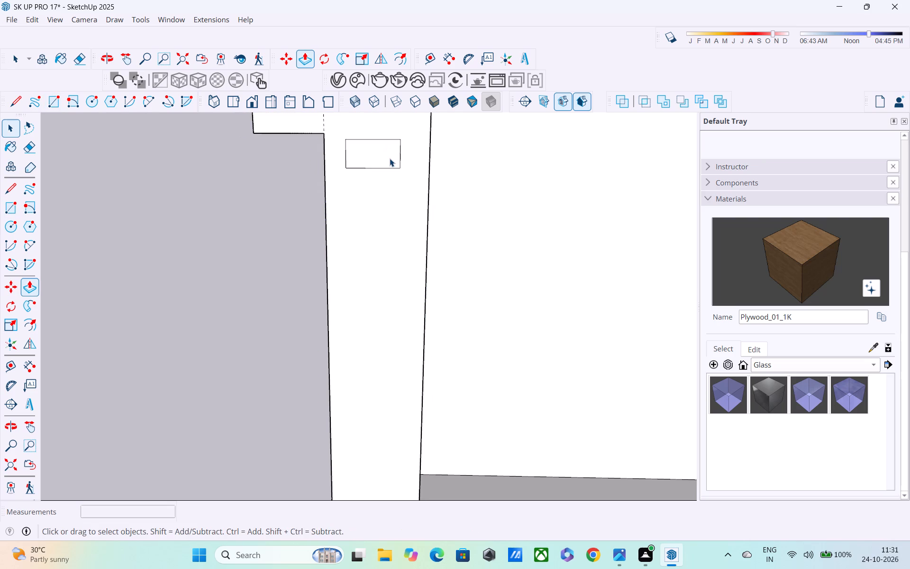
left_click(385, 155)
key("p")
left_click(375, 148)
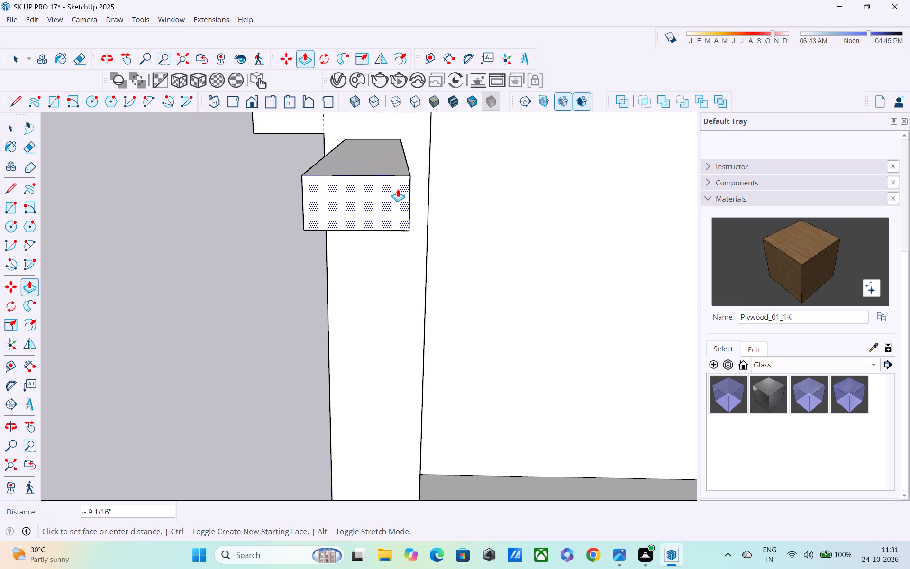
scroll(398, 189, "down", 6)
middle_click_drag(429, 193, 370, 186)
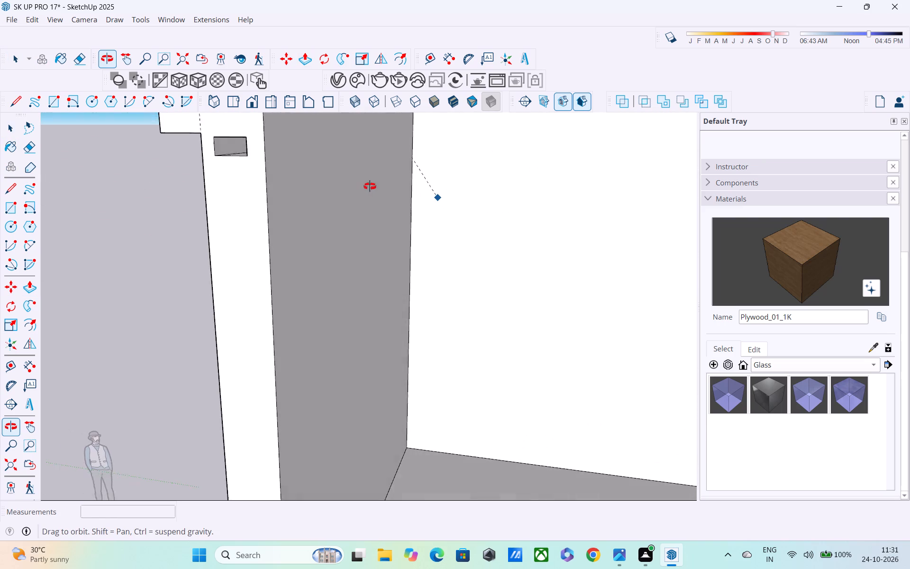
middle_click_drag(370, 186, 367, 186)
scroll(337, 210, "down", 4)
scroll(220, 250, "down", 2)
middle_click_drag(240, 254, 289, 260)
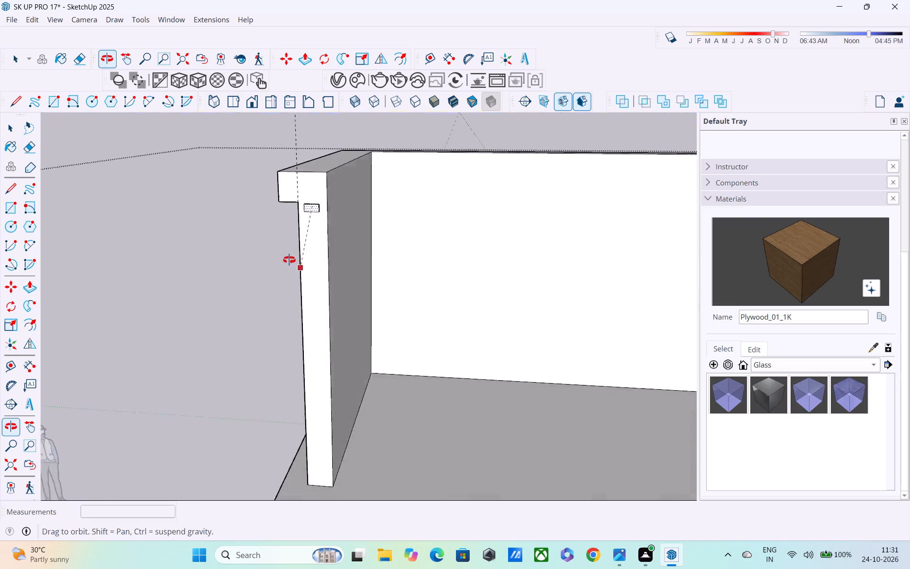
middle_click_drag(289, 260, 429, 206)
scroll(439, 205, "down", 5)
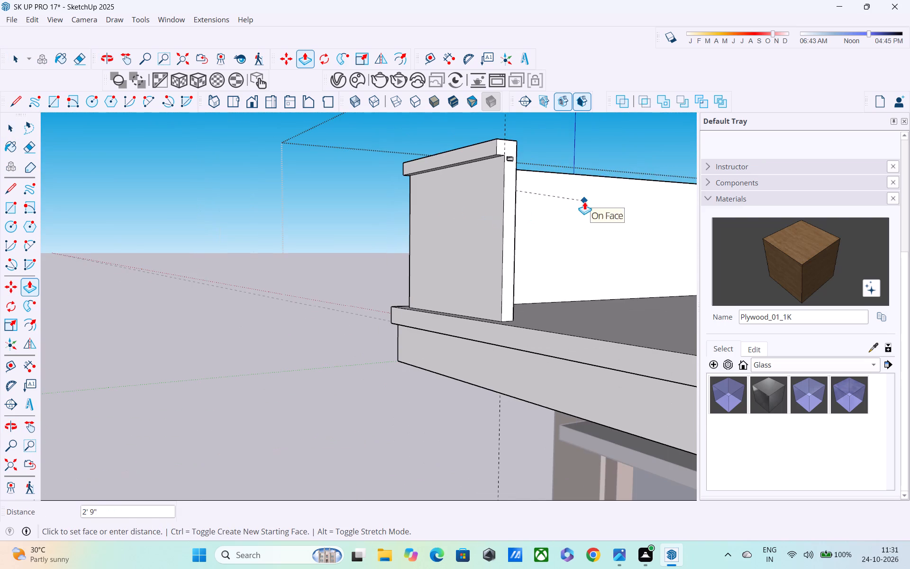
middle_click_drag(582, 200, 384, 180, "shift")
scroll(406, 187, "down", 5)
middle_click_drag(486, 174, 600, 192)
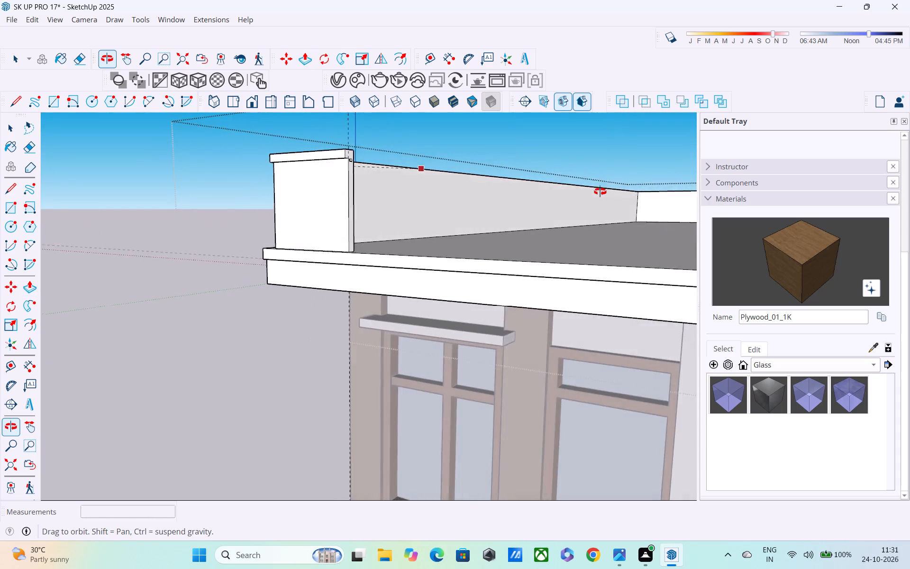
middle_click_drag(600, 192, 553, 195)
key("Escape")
Push/Pull the small rectangle on the corner parapet's end across the opening to the projecting parapet's side face, forming a thin bar.
scroll(320, 164, "up", 12)
key("space")
left_click(339, 158)
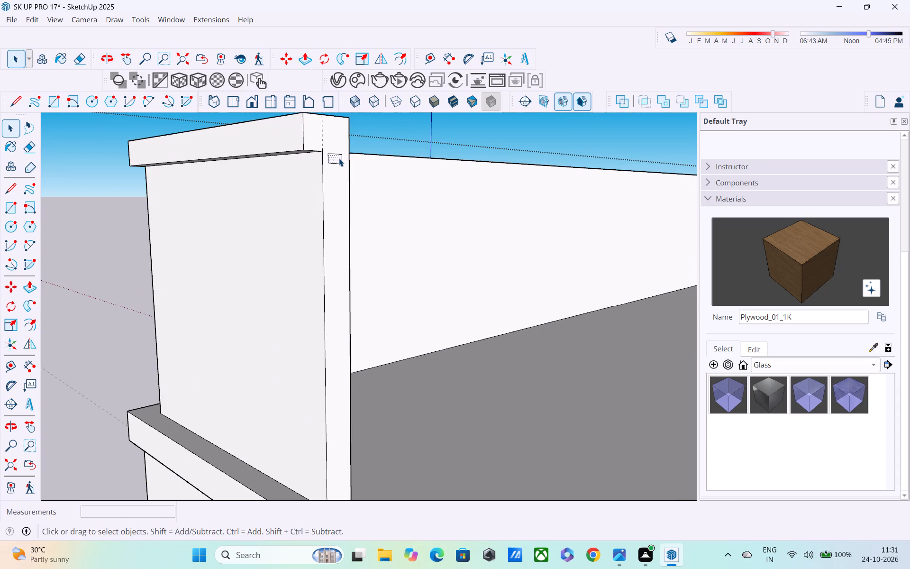
key("p")
left_click(335, 154)
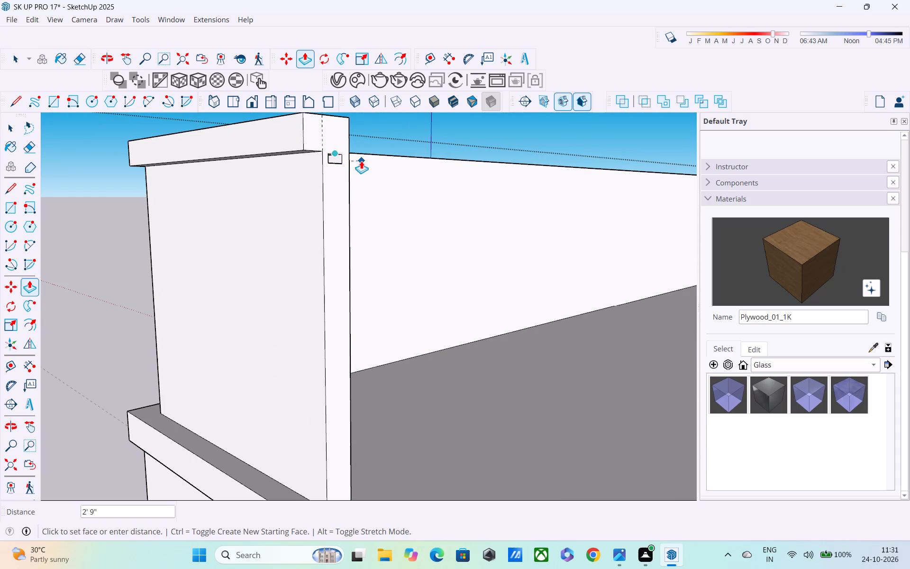
key("Escape")
key("grave")
scroll(339, 156, "up", 4)
left_click(334, 156)
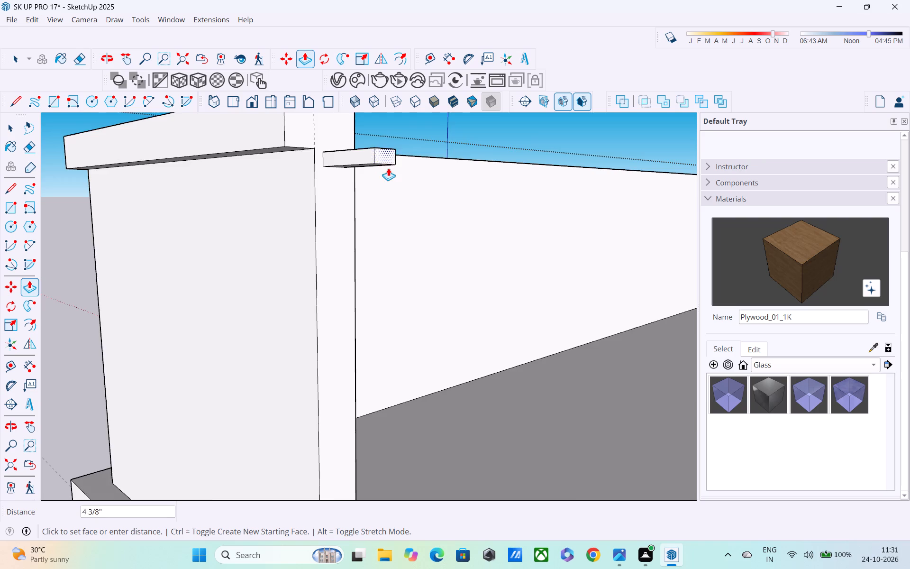
scroll(391, 168, "down", 10)
scroll(439, 174, "down", 3)
middle_click_drag(439, 174, 348, 179)
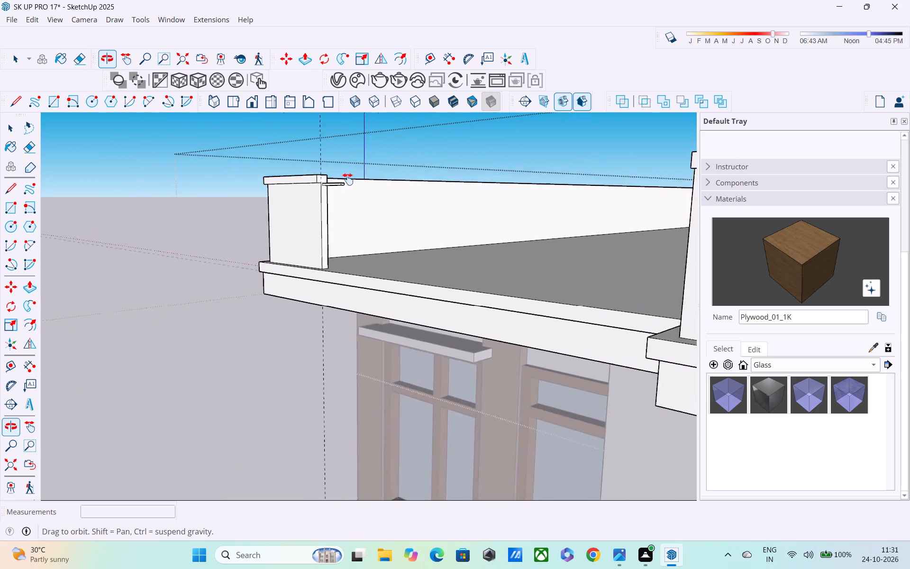
middle_click_drag(348, 179, 156, 183)
middle_click_drag(208, 189, 775, 163)
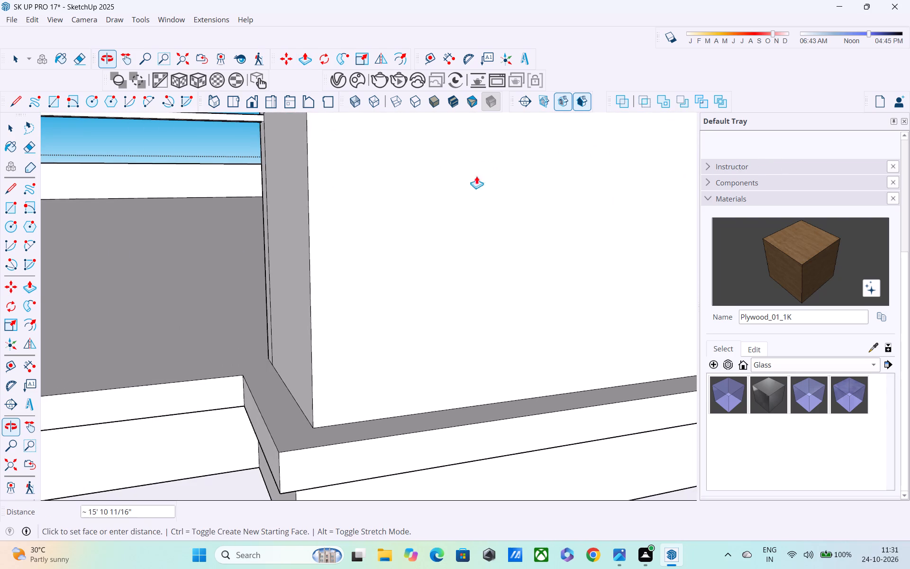
middle_click_drag(314, 192, 460, 230)
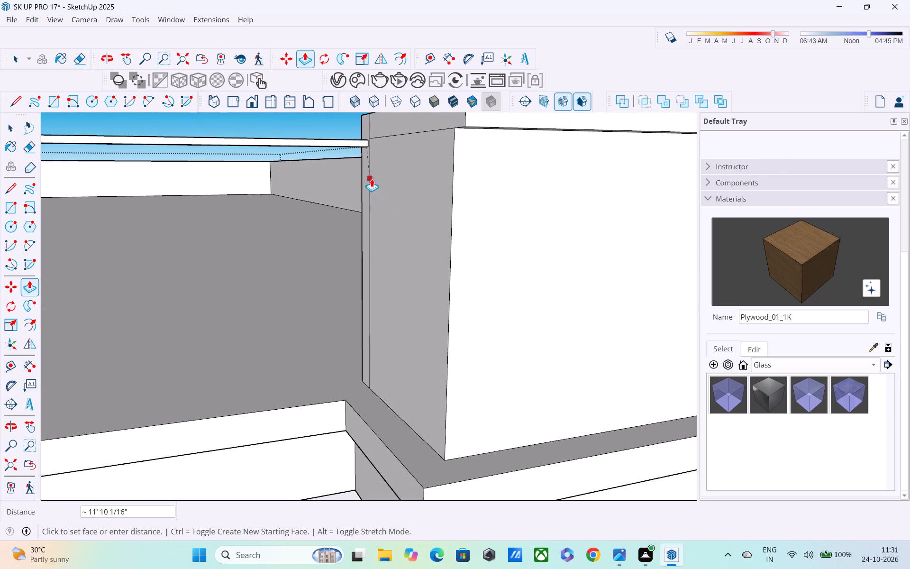
left_click(372, 179)
scroll(365, 206, "down", 4)
key("space")
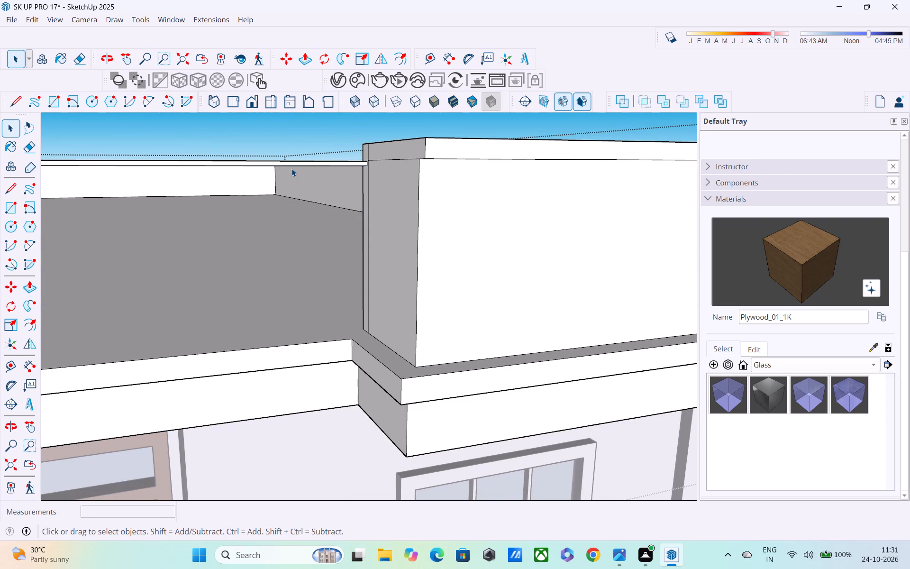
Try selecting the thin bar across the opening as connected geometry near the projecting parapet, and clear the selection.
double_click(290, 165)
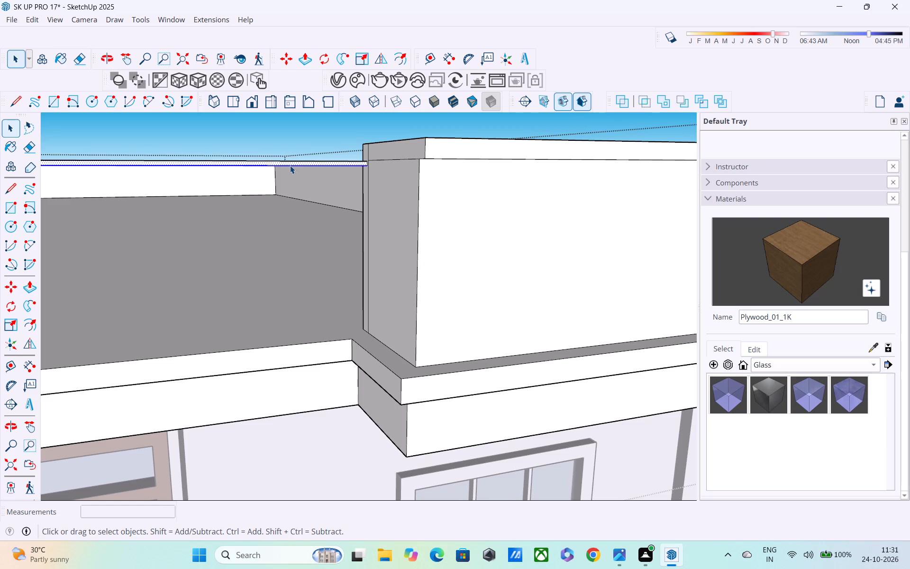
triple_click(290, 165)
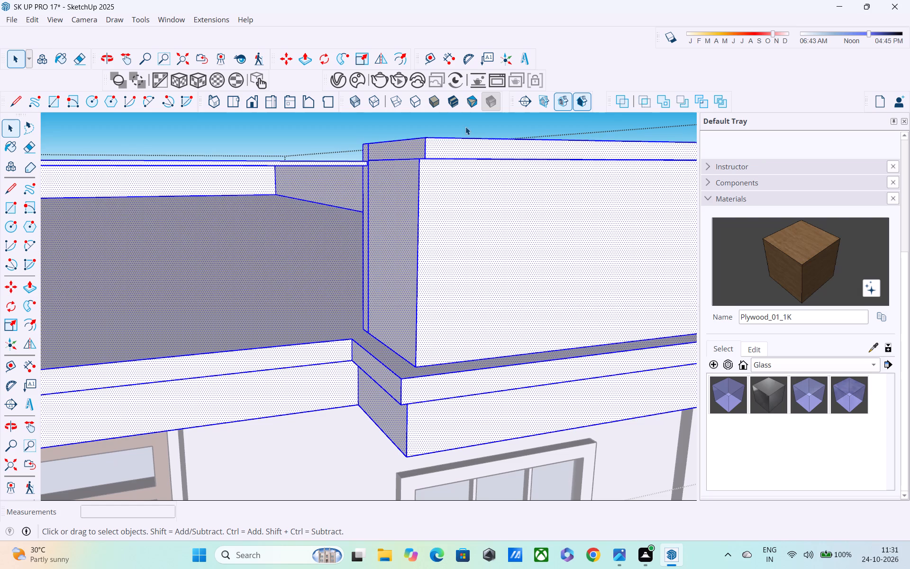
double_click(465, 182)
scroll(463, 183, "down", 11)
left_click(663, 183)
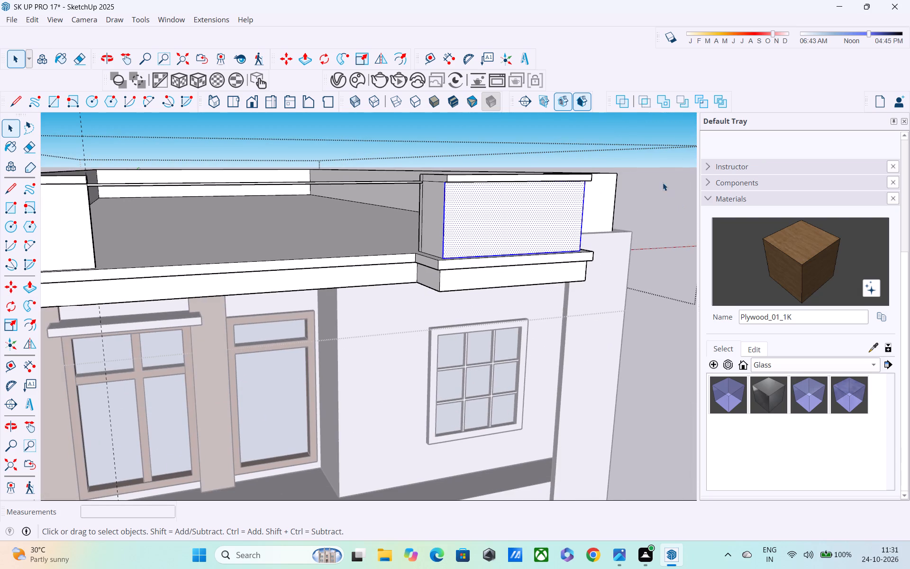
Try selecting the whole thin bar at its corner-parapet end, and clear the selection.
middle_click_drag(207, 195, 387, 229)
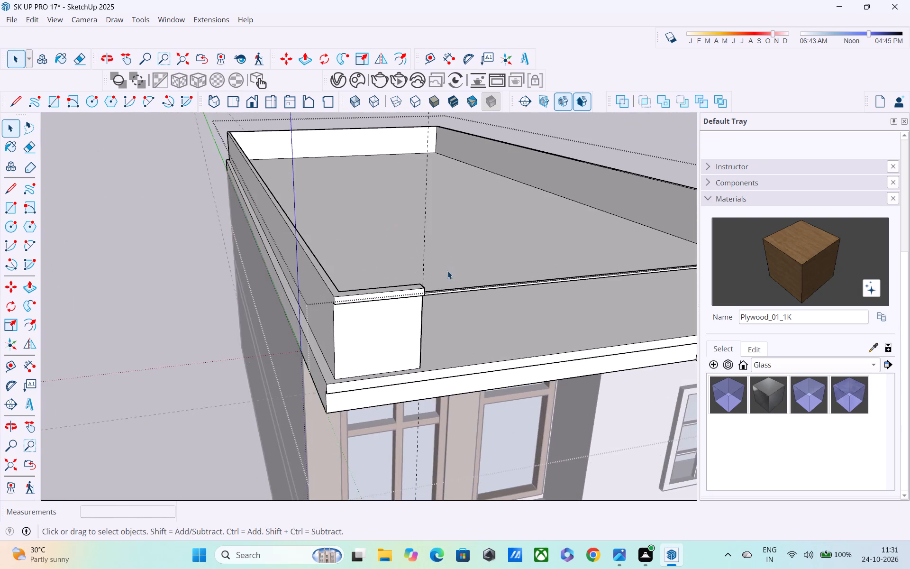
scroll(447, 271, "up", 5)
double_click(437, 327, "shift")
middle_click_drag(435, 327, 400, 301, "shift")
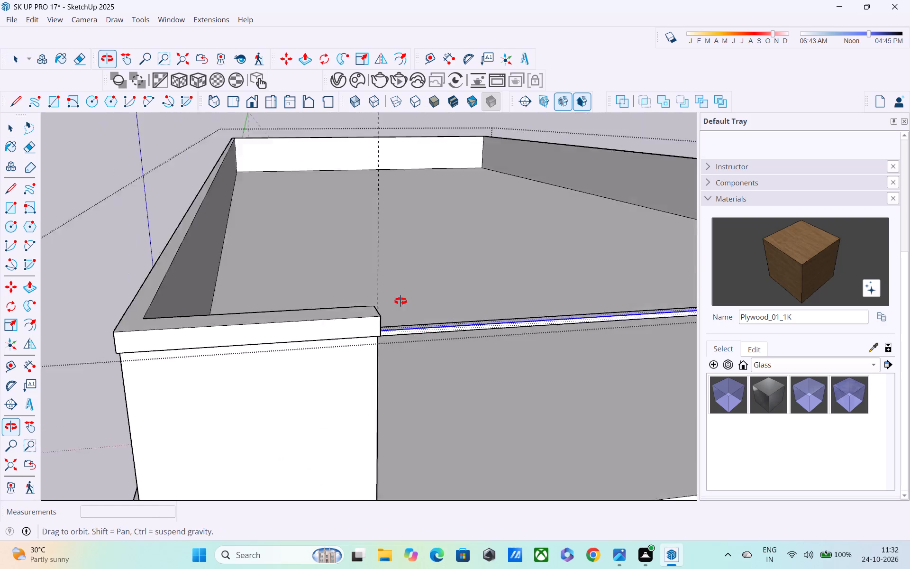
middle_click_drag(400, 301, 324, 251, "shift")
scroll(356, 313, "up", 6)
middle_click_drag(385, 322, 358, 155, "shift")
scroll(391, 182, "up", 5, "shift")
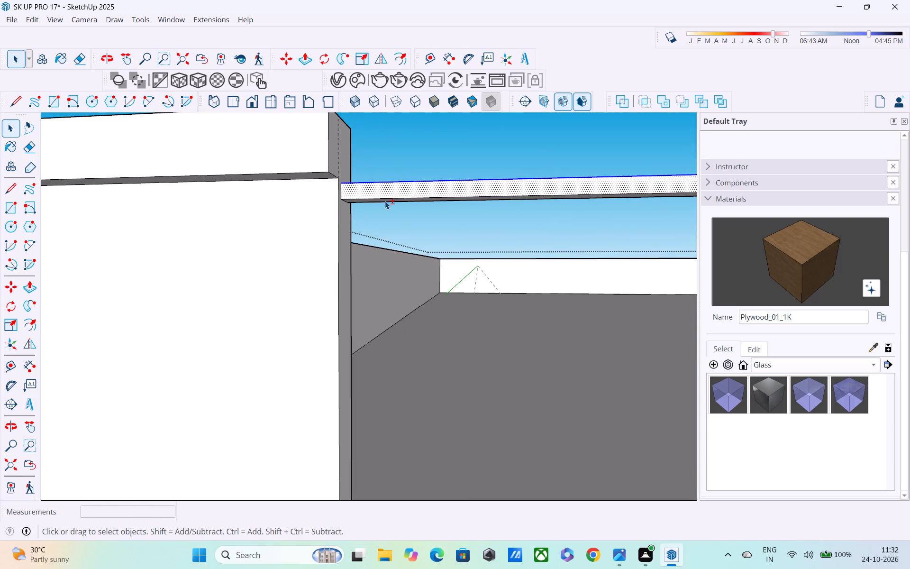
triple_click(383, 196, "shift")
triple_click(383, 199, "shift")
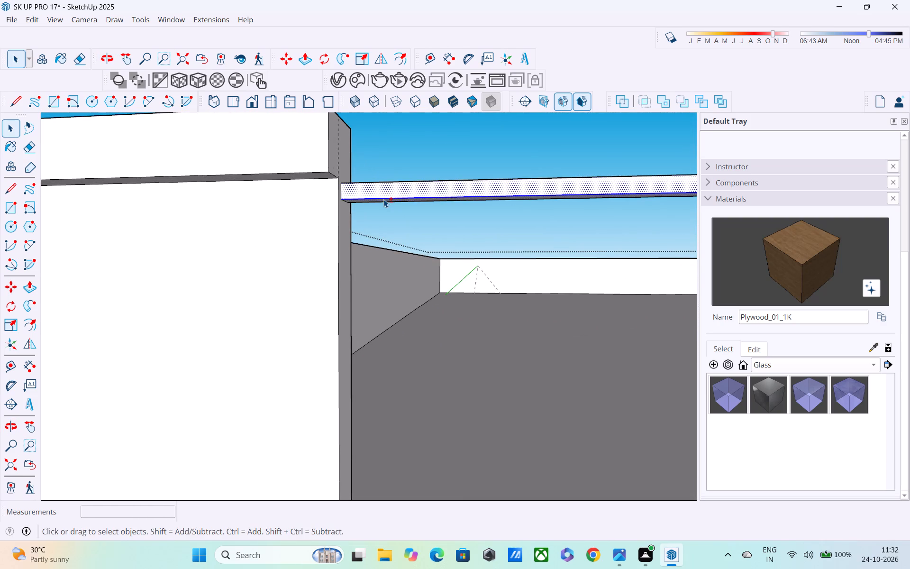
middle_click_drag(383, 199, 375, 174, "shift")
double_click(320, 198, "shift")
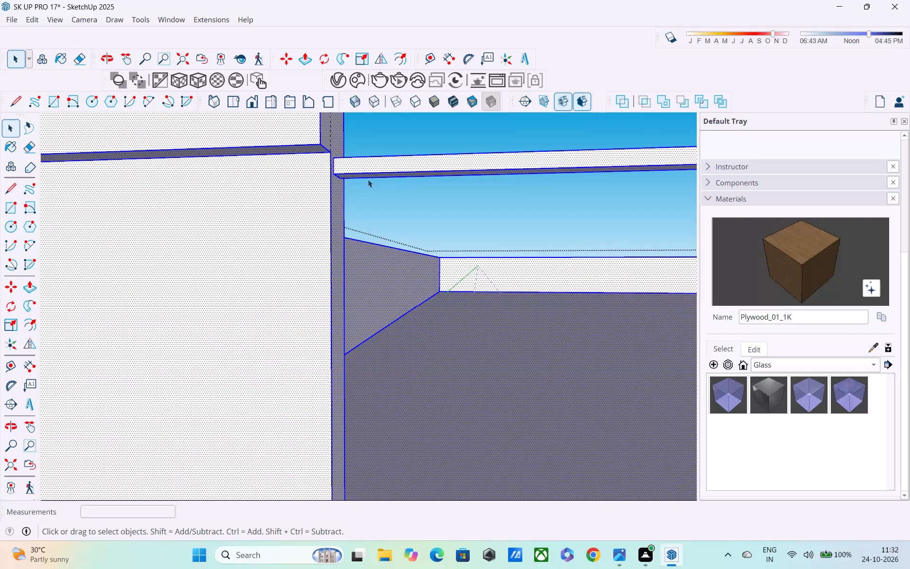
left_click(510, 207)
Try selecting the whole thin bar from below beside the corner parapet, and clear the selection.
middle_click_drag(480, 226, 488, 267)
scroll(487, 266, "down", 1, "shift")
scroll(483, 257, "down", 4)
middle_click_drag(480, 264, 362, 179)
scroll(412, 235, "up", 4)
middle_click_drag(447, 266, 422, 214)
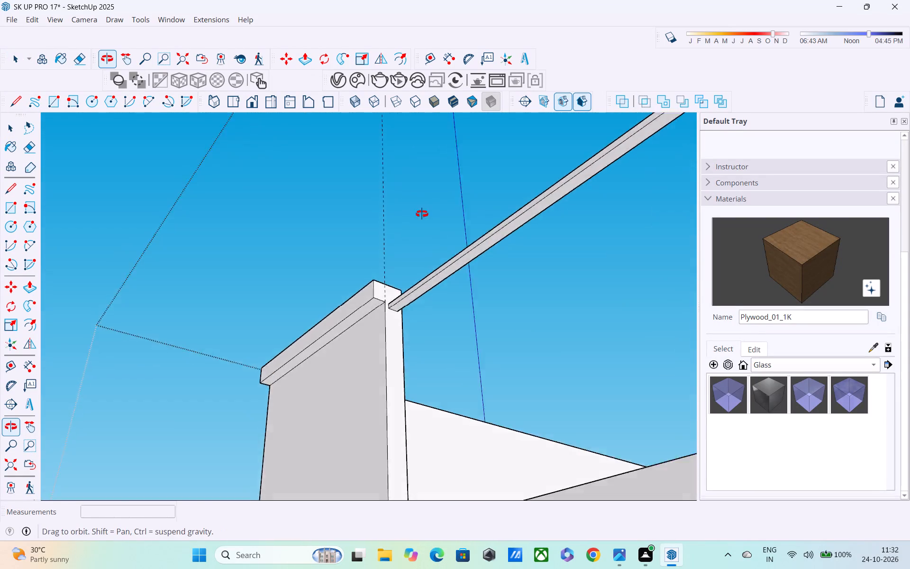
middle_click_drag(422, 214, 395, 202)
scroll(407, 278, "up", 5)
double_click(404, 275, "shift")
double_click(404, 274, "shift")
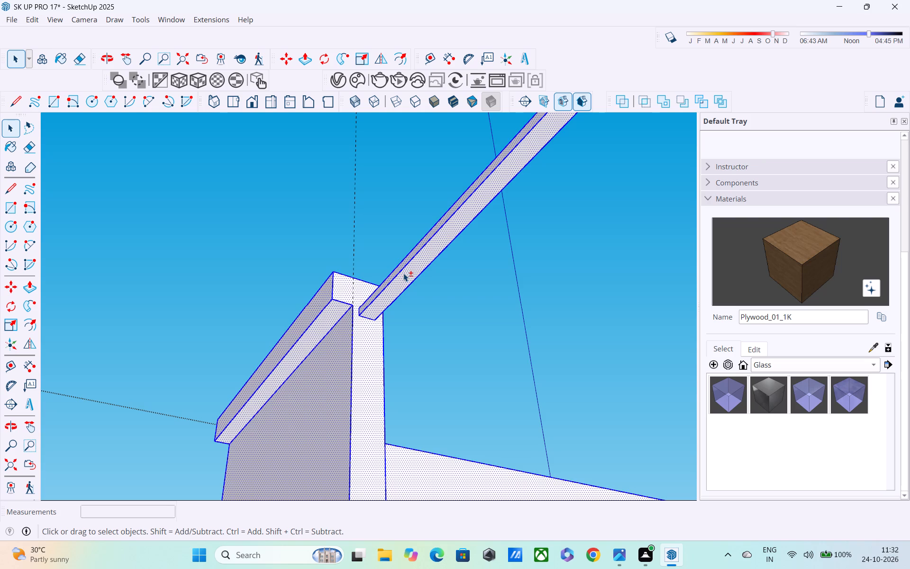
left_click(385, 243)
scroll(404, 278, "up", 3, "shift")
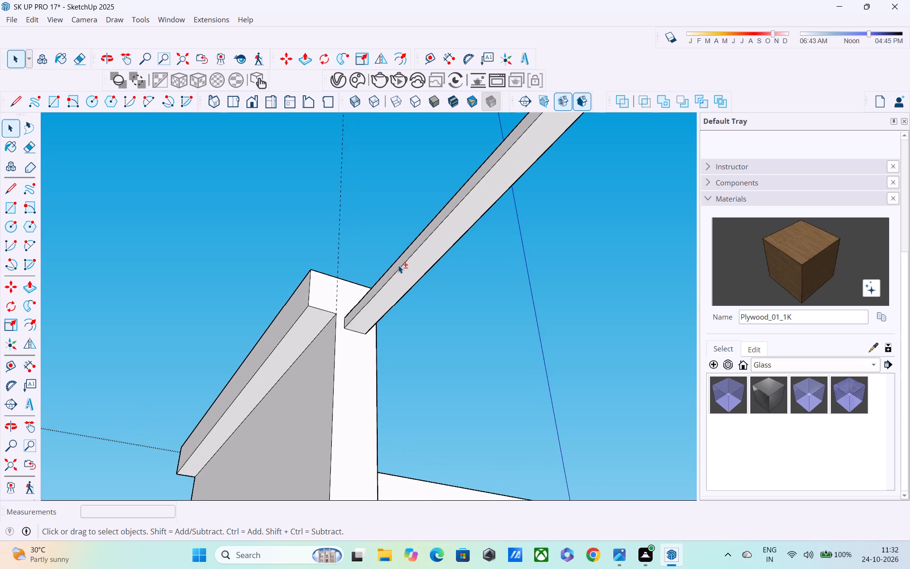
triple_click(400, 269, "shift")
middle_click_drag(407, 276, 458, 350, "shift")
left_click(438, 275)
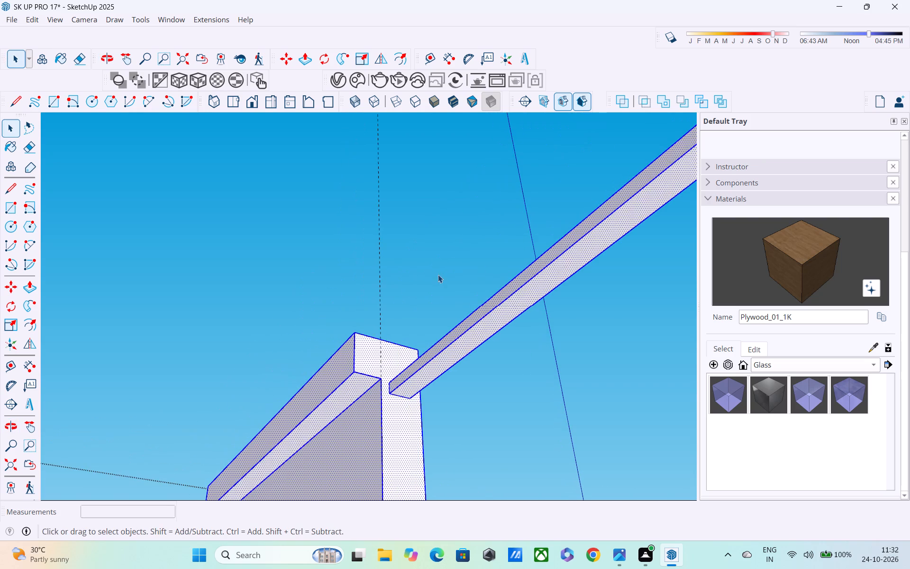
Select the long faces and edges of the thin bar spanning the parapet opening, adding them one by one around the bar.
scroll(455, 331, "up", 6)
triple_click(452, 338)
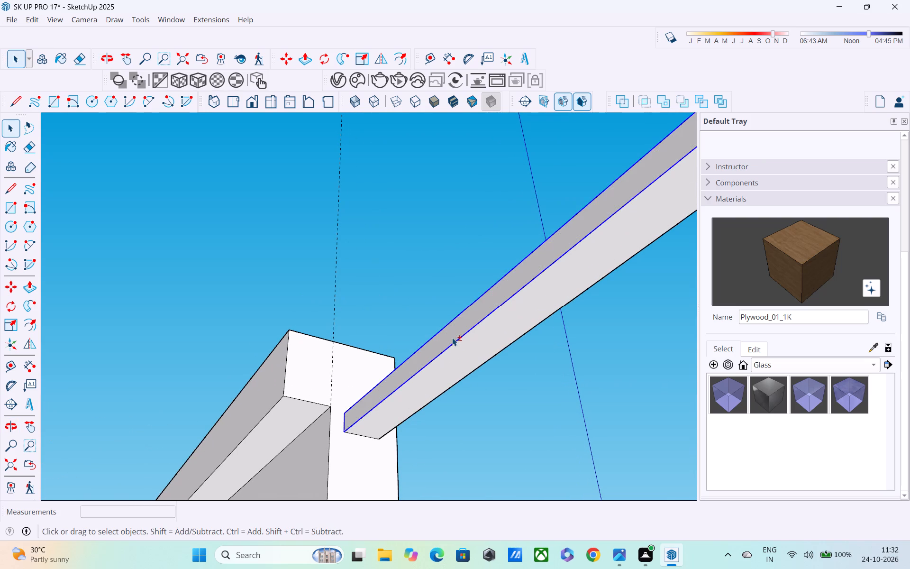
left_click(454, 340, "shift")
double_click(454, 340, "shift")
double_click(456, 346, "shift")
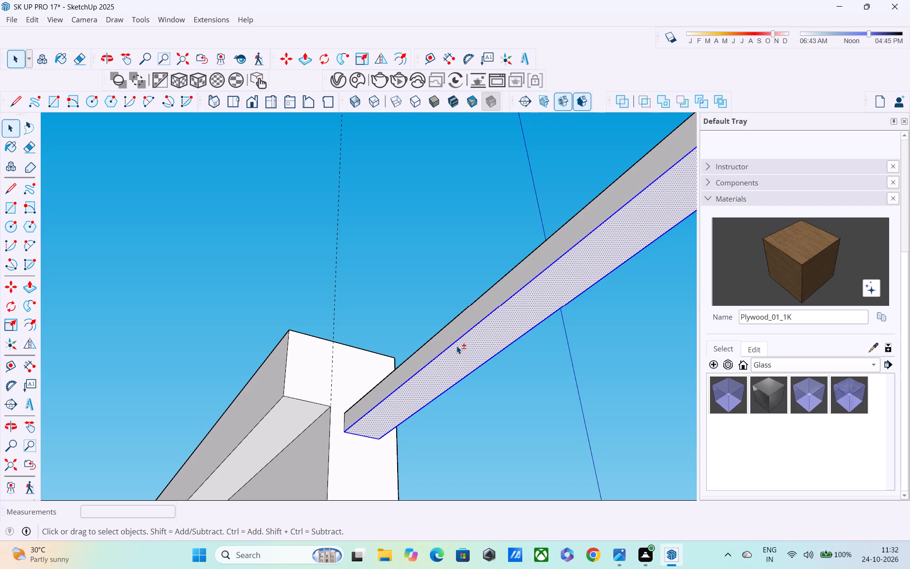
scroll(455, 340, "up", 1)
middle_click_drag(455, 340, 511, 418)
scroll(487, 358, "up", 1, "shift")
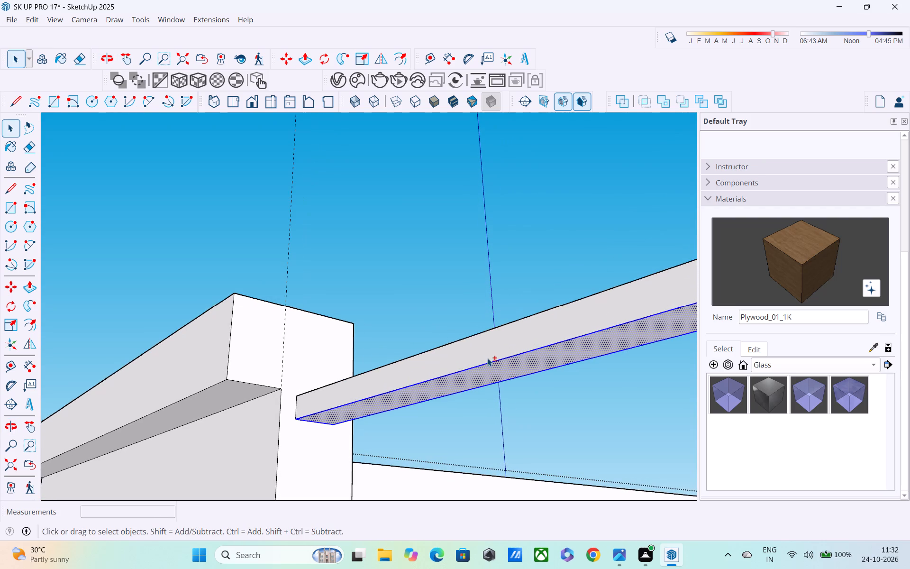
left_click(486, 356, "shift")
left_click(486, 356, "shift")
scroll(487, 356, "down", 3)
middle_click_drag(488, 356, 366, 346)
scroll(484, 355, "up", 1)
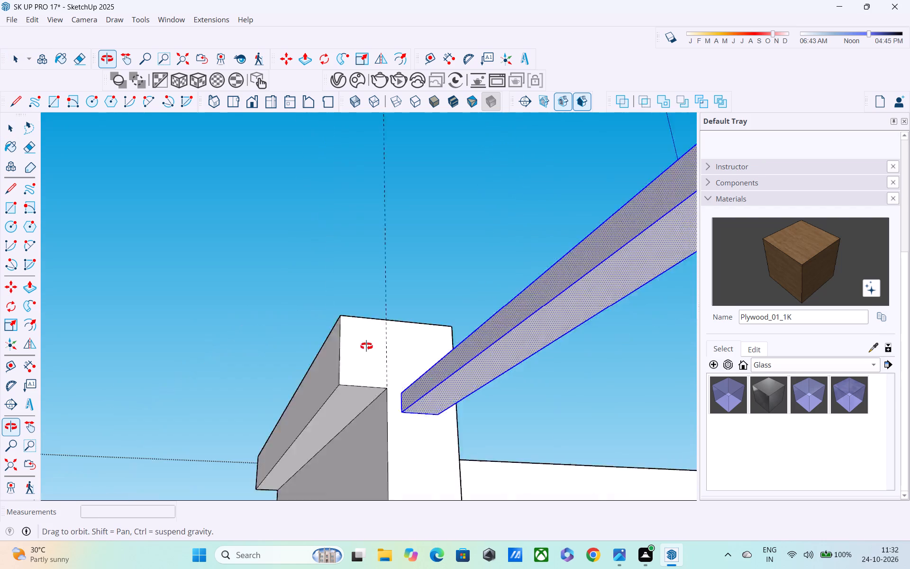
middle_click_drag(366, 346, 99, 410)
scroll(449, 281, "up", 4, "shift")
left_click(458, 234, "shift")
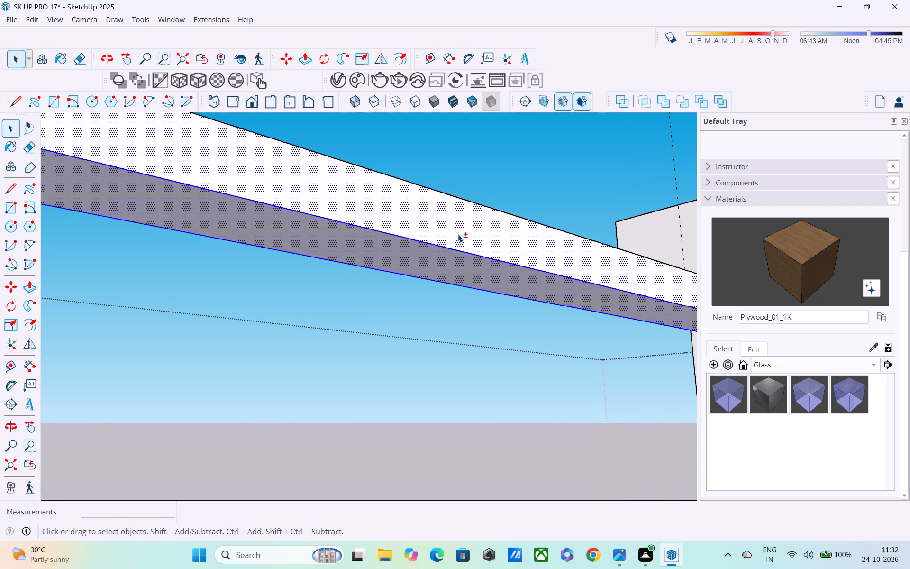
left_click(466, 201, "shift")
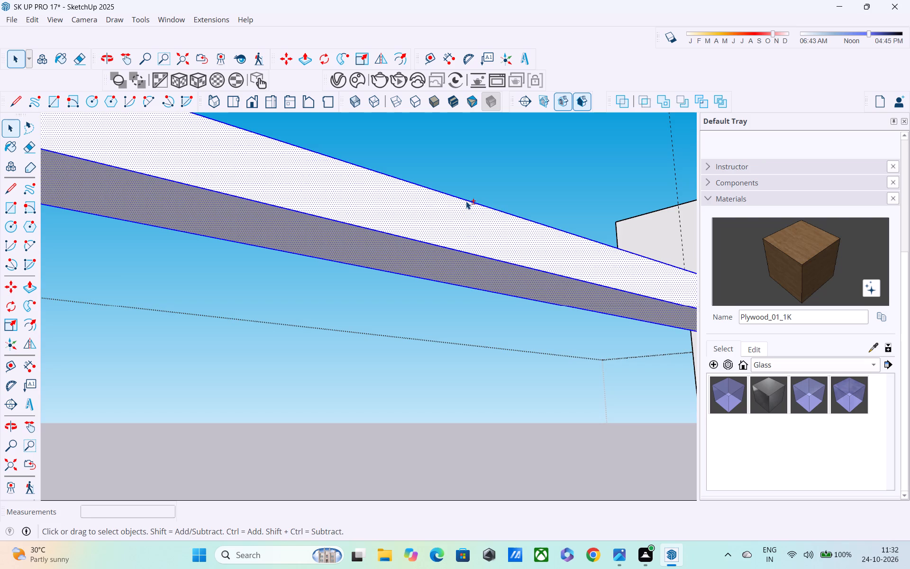
middle_click_drag(473, 208, 555, 407)
left_click(398, 229, "shift")
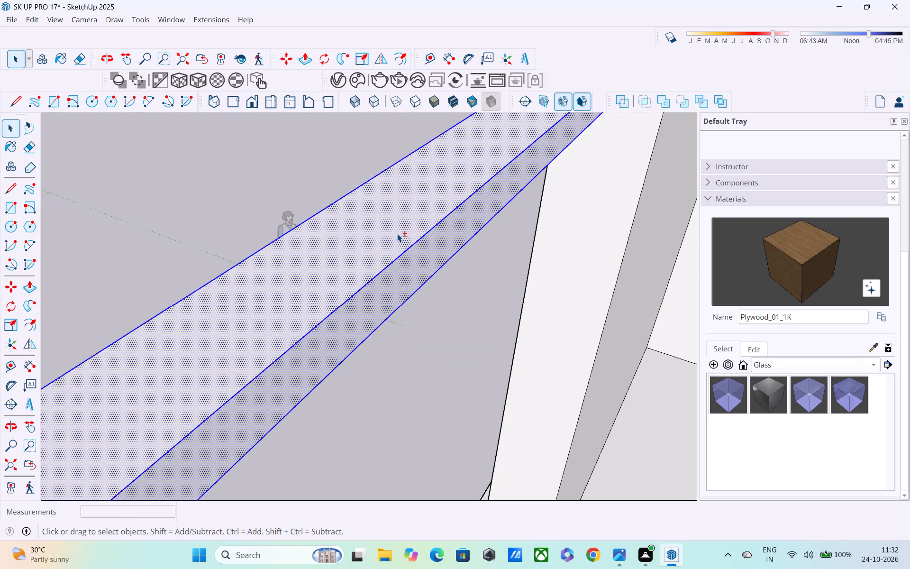
Copy the selected bar straight down the corner parapet's end face by about 2' 2 7/8", near the bottom of the opening.
scroll(398, 243, "down", 3, "shift")
middle_click_drag(402, 234, 410, 183)
scroll(407, 203, "down", 7)
middle_click_drag(409, 221, 441, 179)
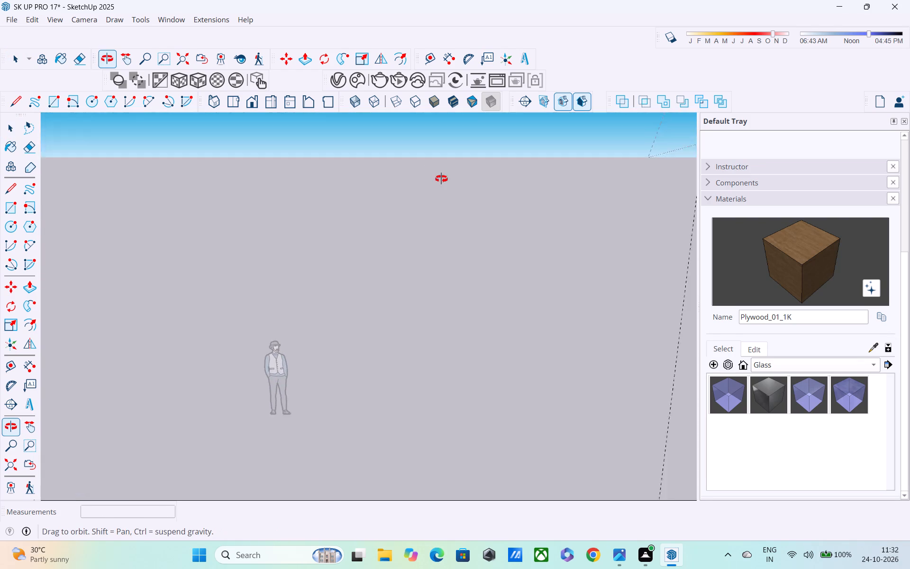
middle_click_drag(441, 179, 489, 208)
scroll(489, 208, "down", 1)
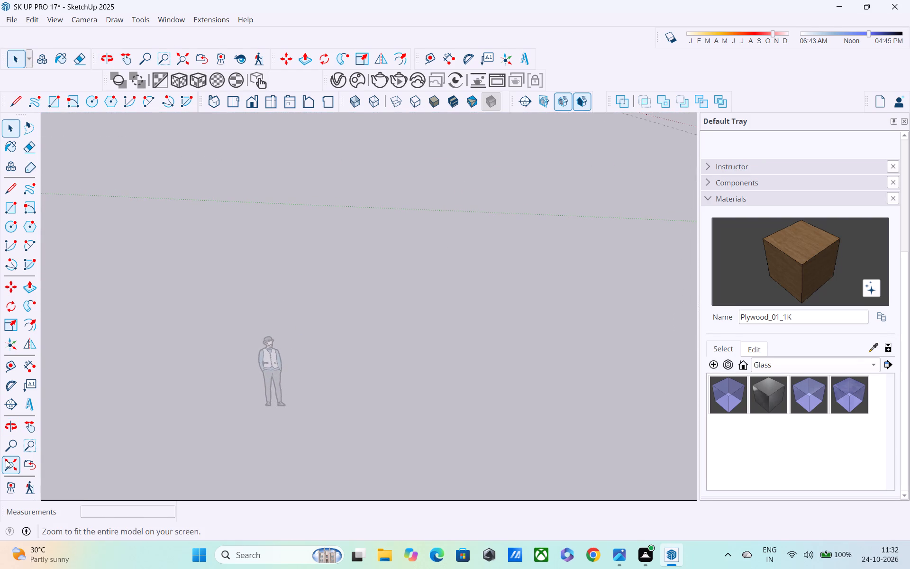
left_click(6, 460)
middle_click_drag(377, 302, 603, 290)
middle_click_drag(137, 299, 249, 310)
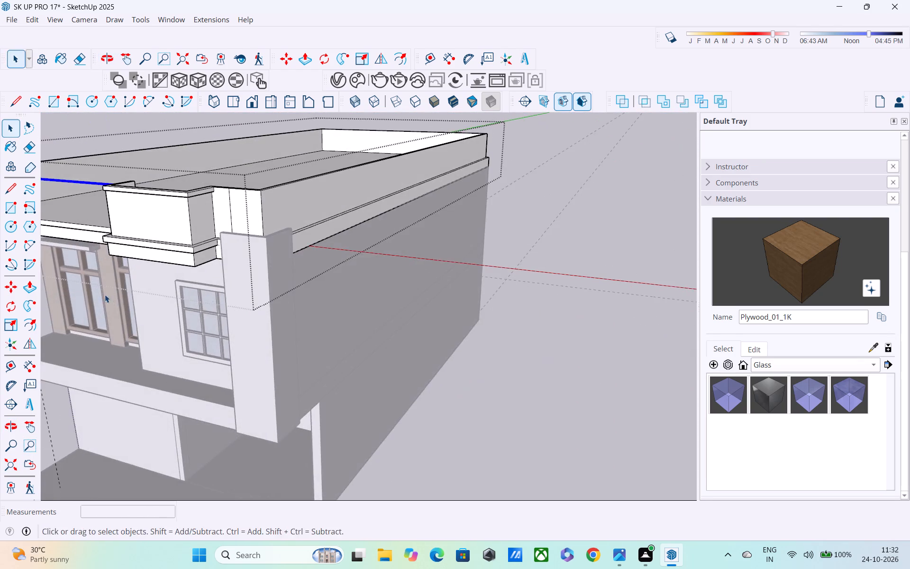
middle_click_drag(107, 294, 343, 327, "shift")
key("m")
scroll(228, 208, "up", 4)
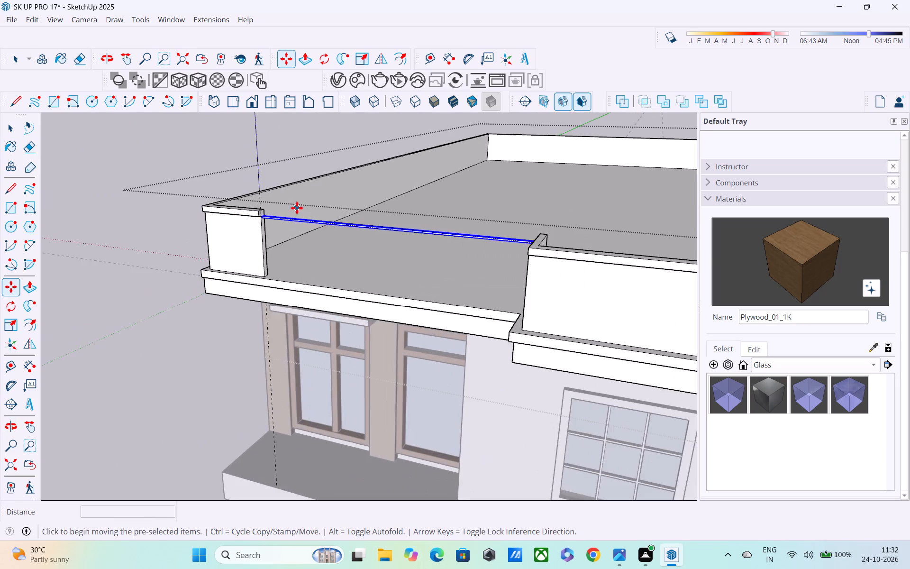
scroll(284, 214, "up", 9)
left_click(249, 216)
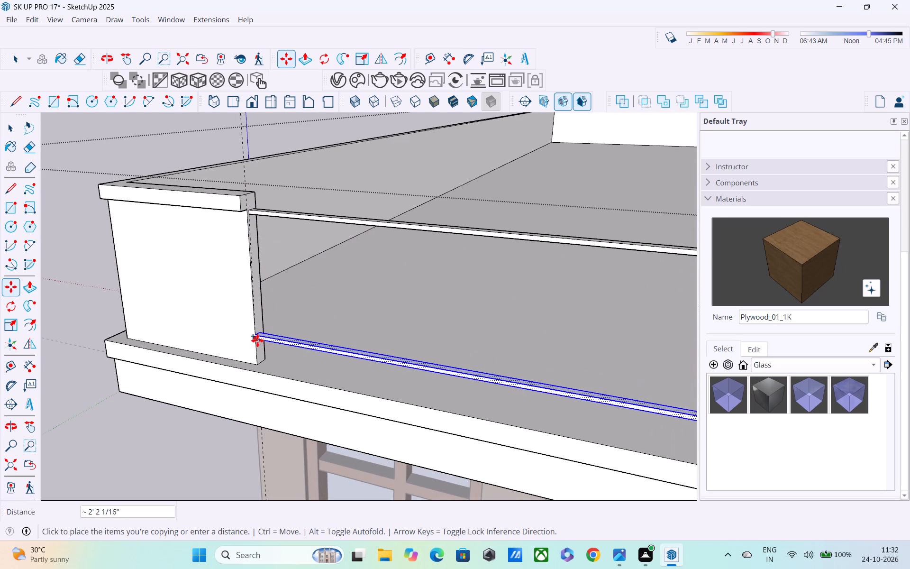
scroll(263, 338, "up", 10)
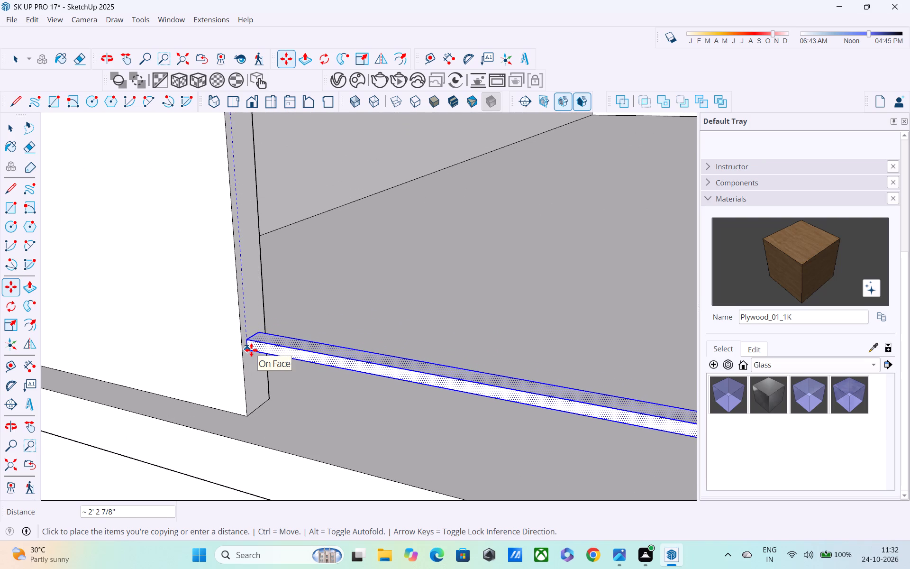
left_click(251, 350)
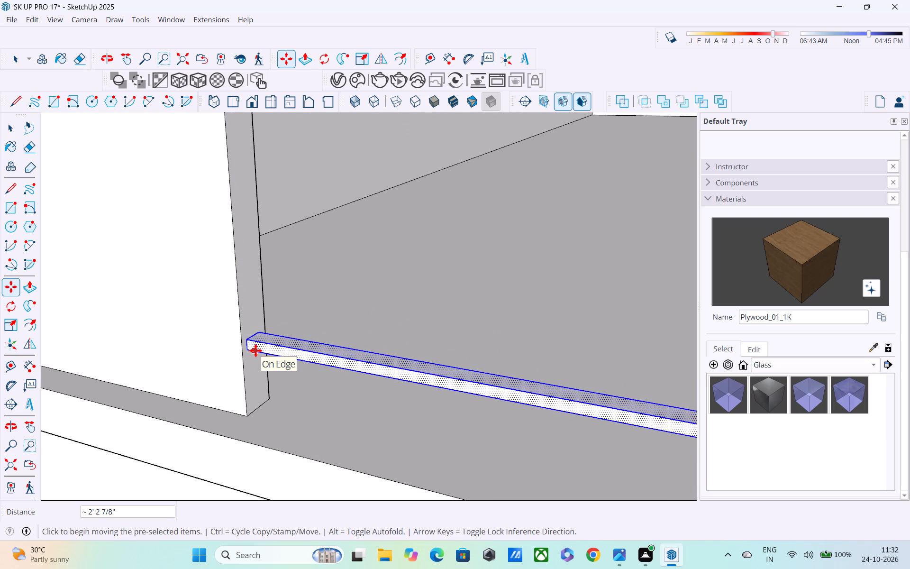
Divide the distance between the original bar and its copy by 3, and then by 4, with evenly spaced bars.
type("/3")
key("Return")
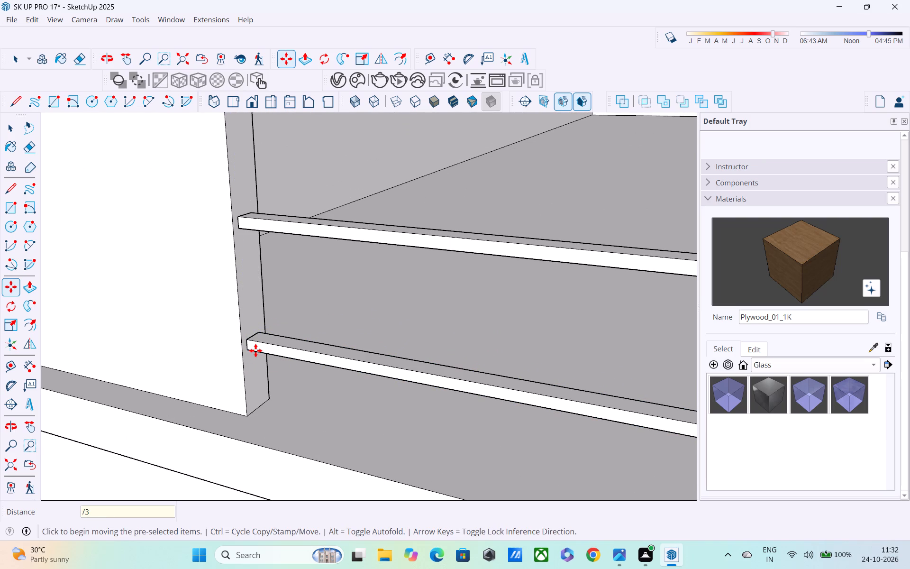
type("/4")
key("Return")
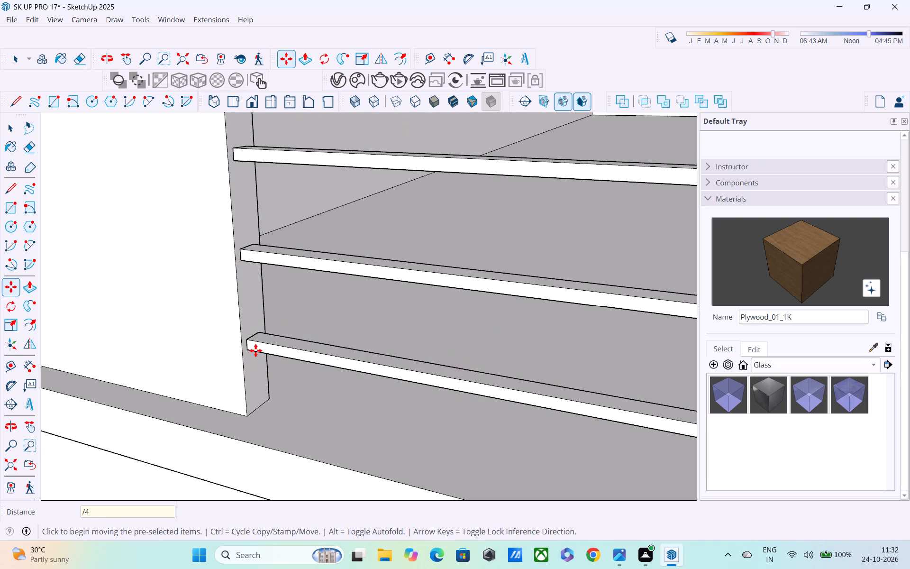
Examine the railing bars across the parapet opening from the front, the sides and the roof side.
scroll(201, 297, "down", 7)
middle_click_drag(339, 299, 324, 228)
scroll(324, 228, "down", 1)
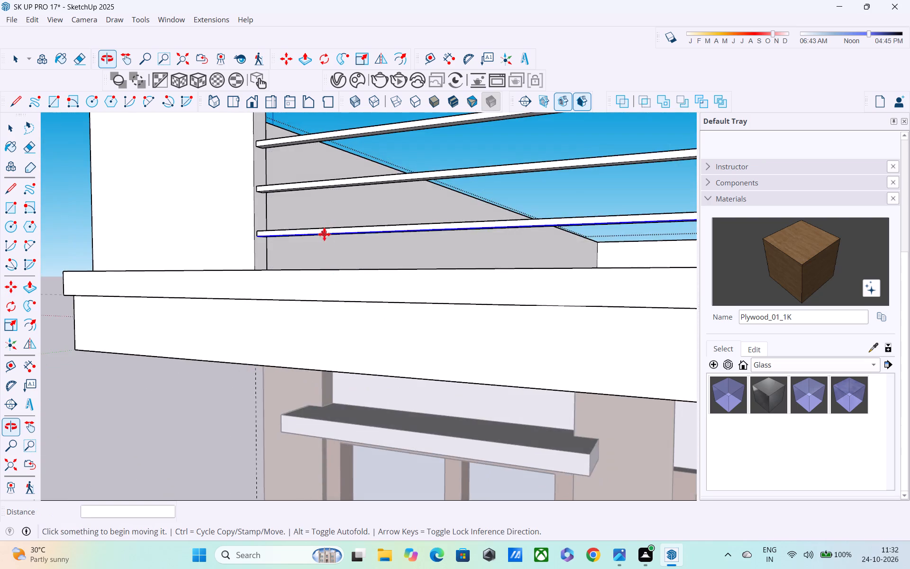
scroll(330, 247, "down", 9)
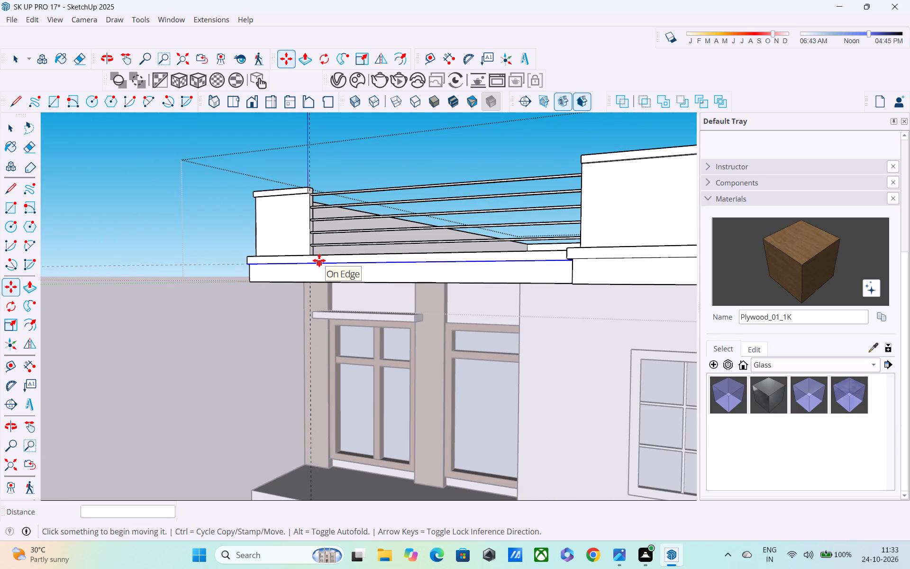
middle_click_drag(317, 263, 193, 310, "shift")
middle_click_drag(267, 294, 297, 299)
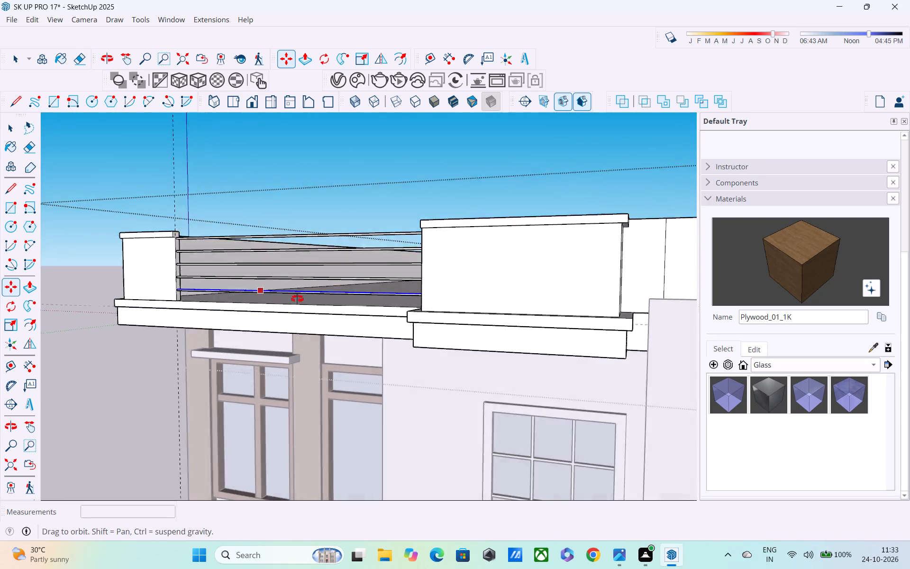
middle_click_drag(297, 299, 399, 301)
scroll(399, 299, "down", 7)
middle_click_drag(304, 303, 400, 303)
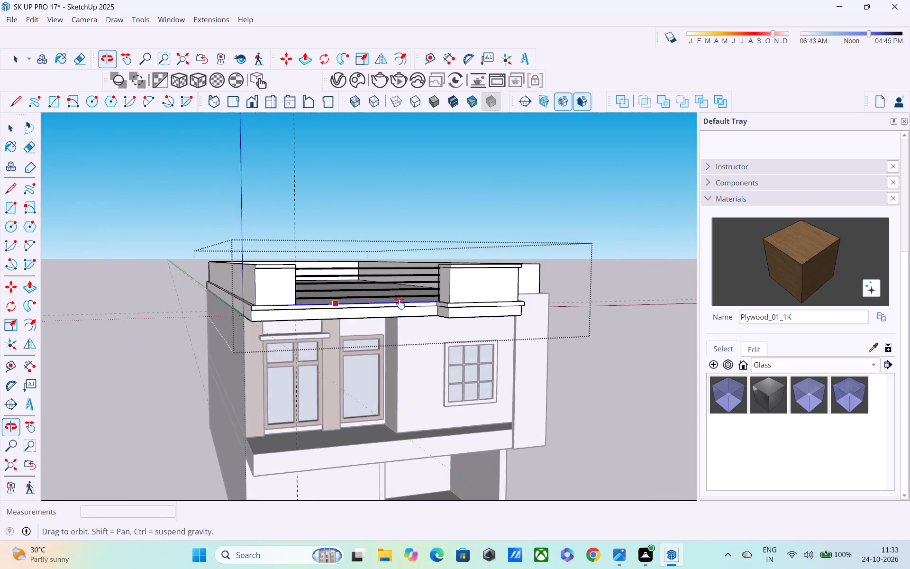
middle_click_drag(400, 303, 419, 303)
scroll(325, 281, "up", 1)
scroll(324, 281, "down", 1)
scroll(324, 281, "up", 7)
middle_click_drag(298, 294, 80, 301)
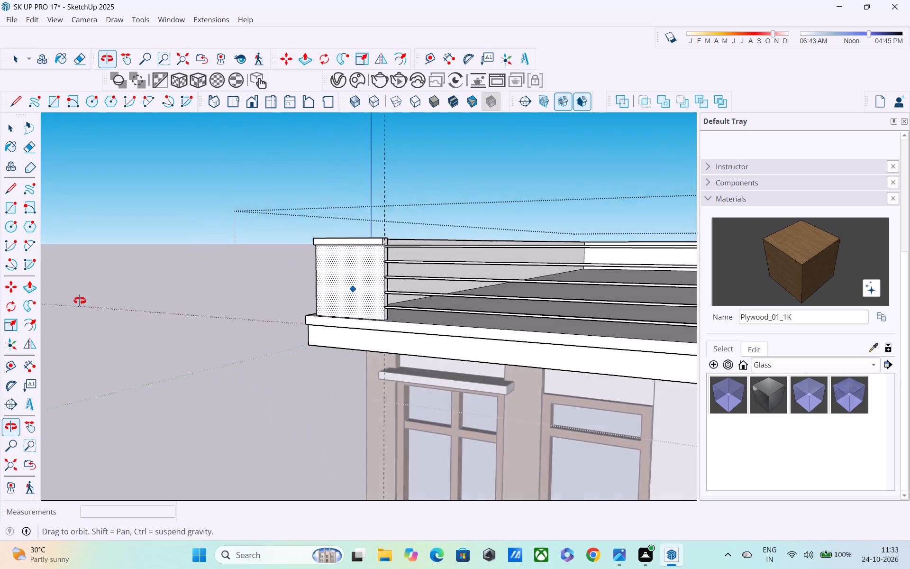
middle_click_drag(80, 301, 10, 308)
scroll(362, 275, "down", 3)
middle_click_drag(392, 278, 206, 294)
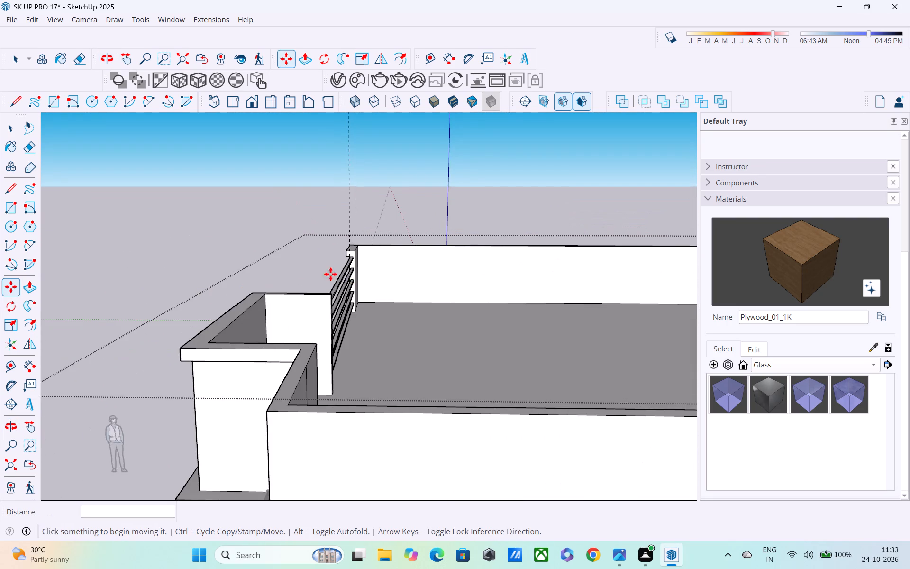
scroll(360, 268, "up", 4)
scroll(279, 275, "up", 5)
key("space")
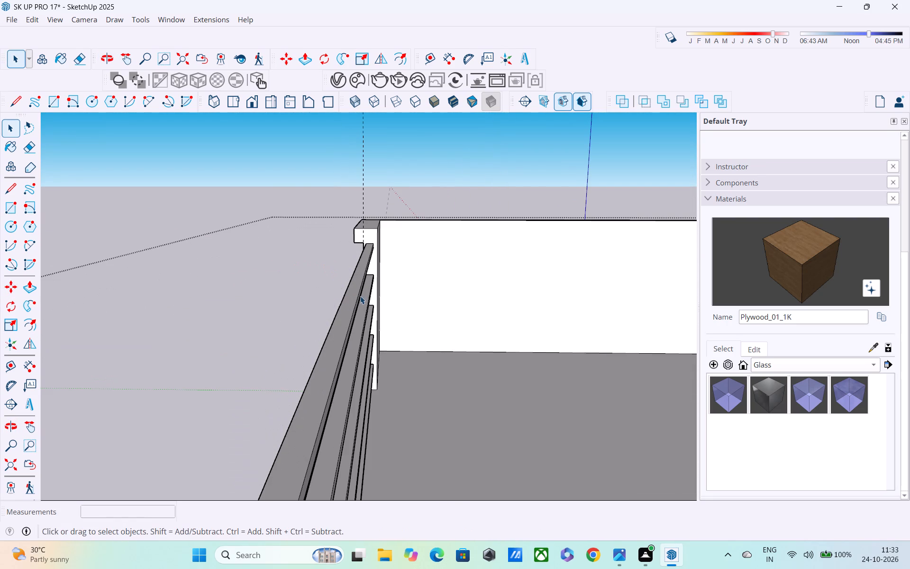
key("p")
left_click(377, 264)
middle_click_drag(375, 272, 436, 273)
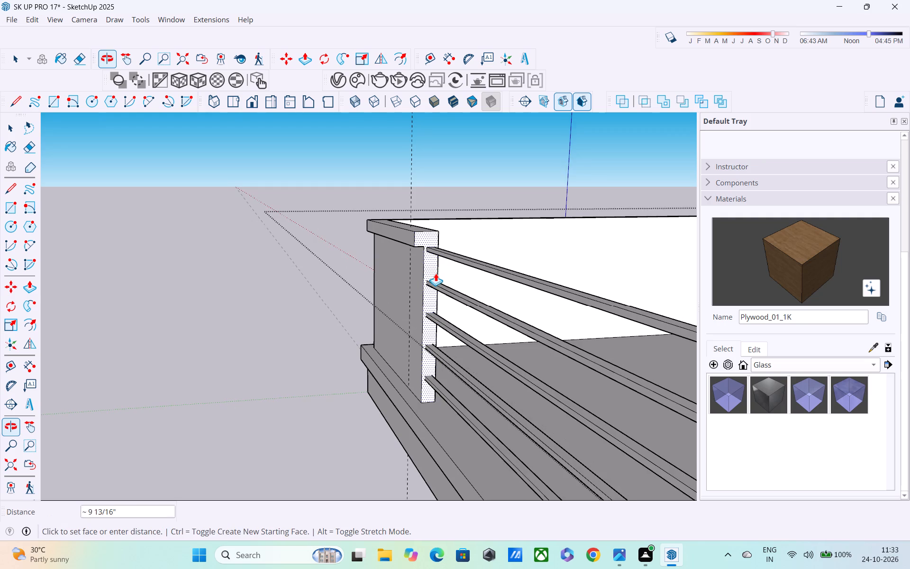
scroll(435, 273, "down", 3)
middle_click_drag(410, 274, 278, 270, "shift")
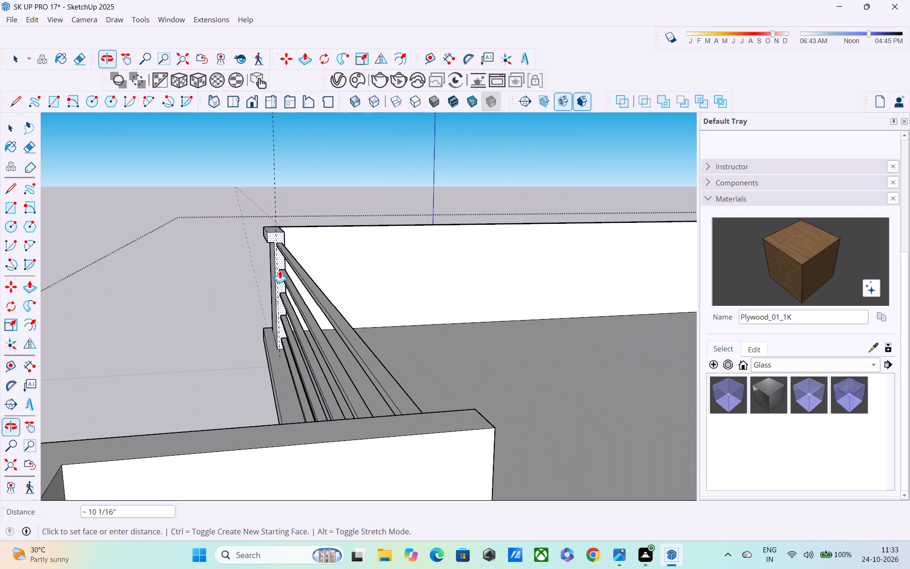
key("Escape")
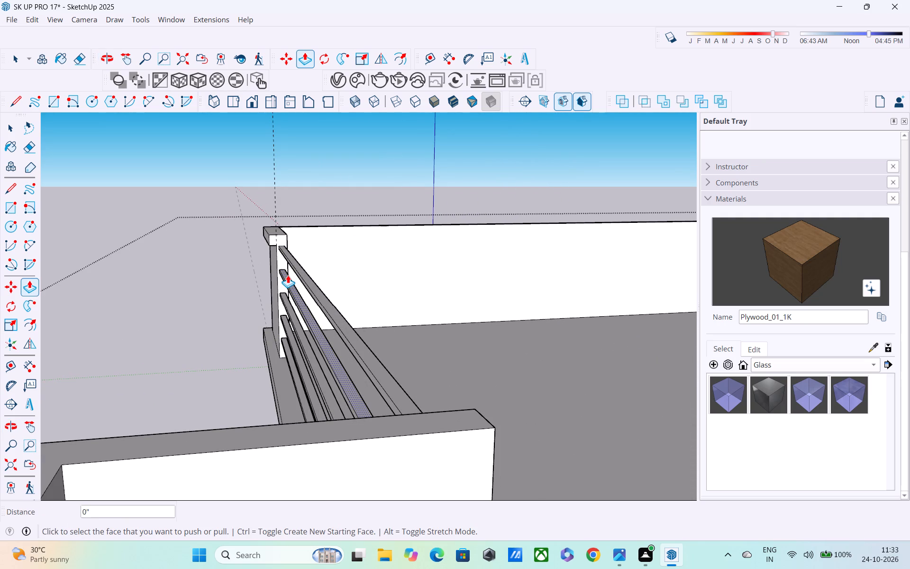
Examine the railing bars up close between the corner parapet and the projecting parapet.
middle_click_drag(249, 295, 398, 274)
scroll(349, 289, "down", 3)
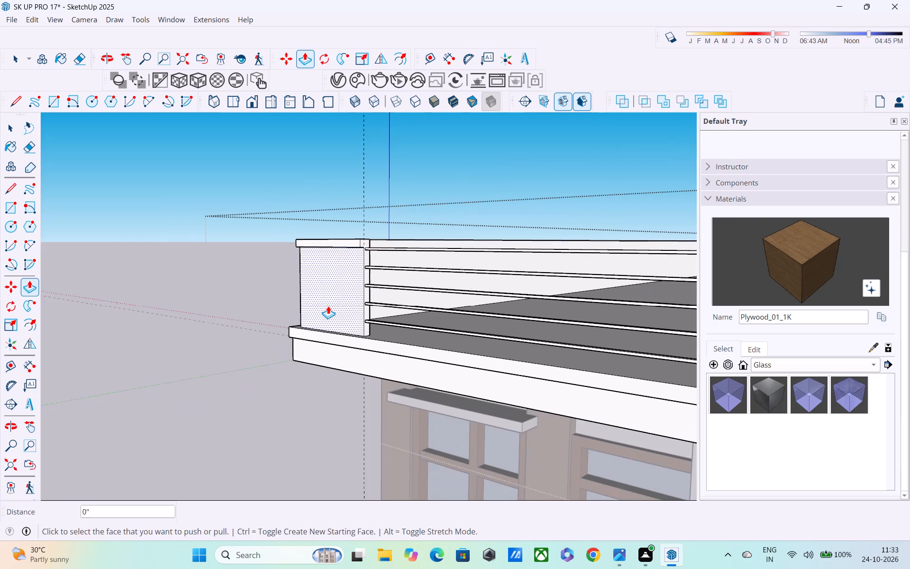
middle_click_drag(328, 306, 456, 309)
scroll(369, 294, "up", 2)
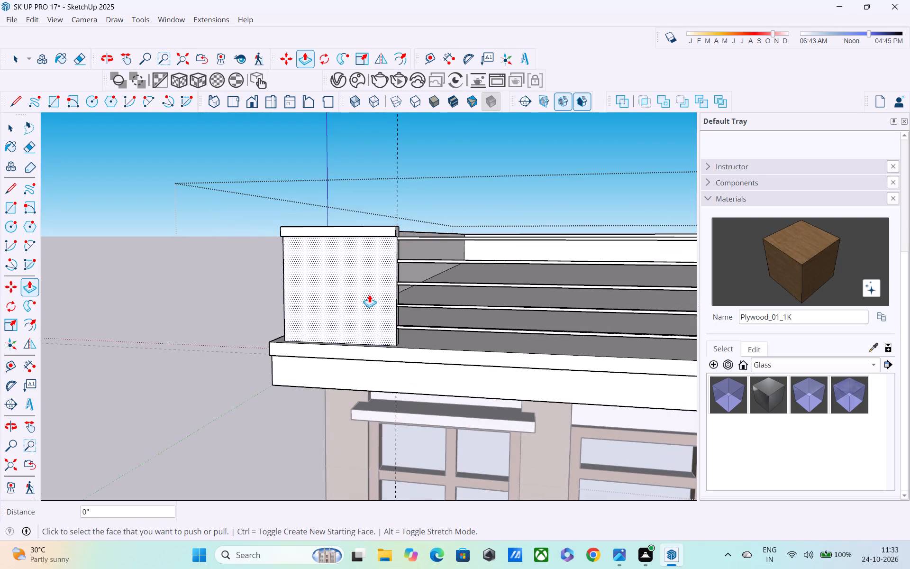
middle_click_drag(372, 294, 339, 297)
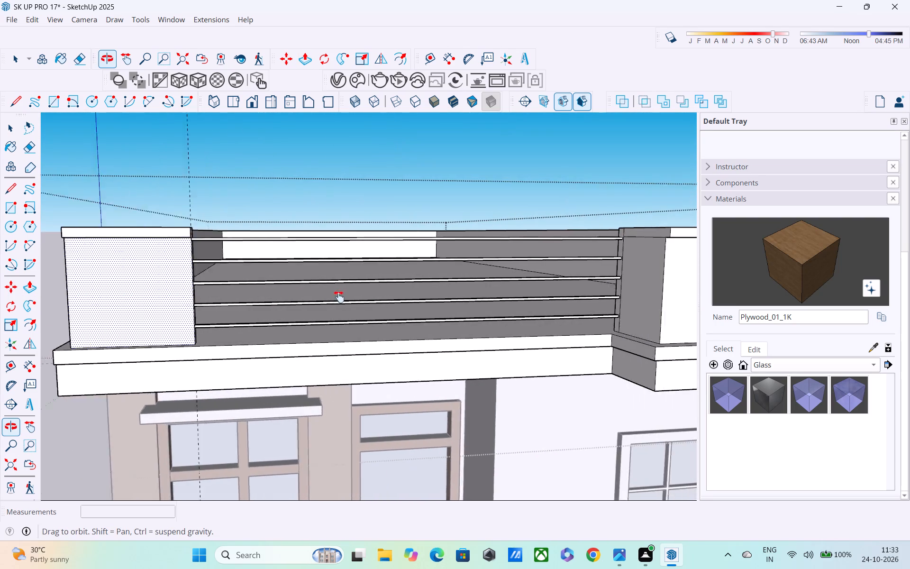
middle_click_drag(339, 297, 273, 297)
scroll(285, 295, "down", 5)
middle_click_drag(306, 296, 373, 277)
scroll(366, 279, "up", 4)
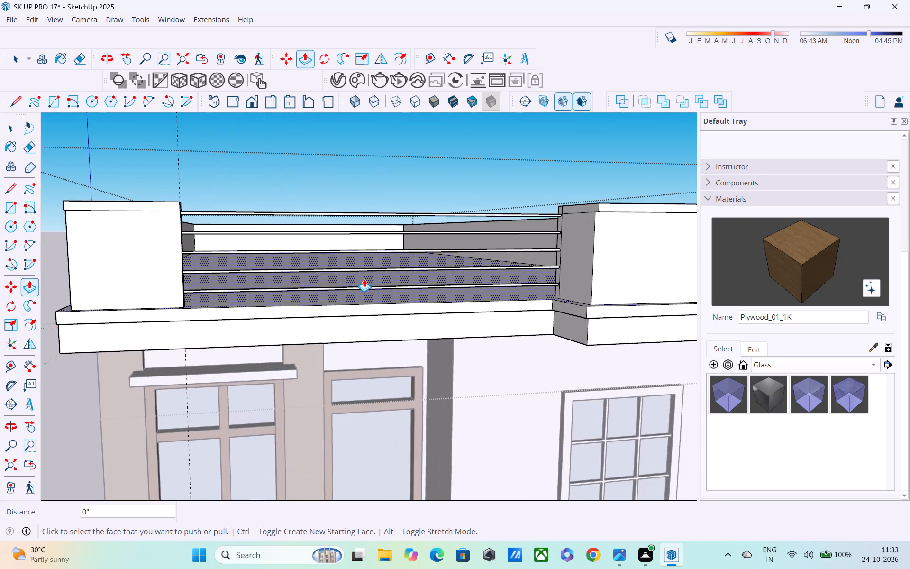
middle_click_drag(363, 279, 286, 290)
scroll(298, 282, "down", 2)
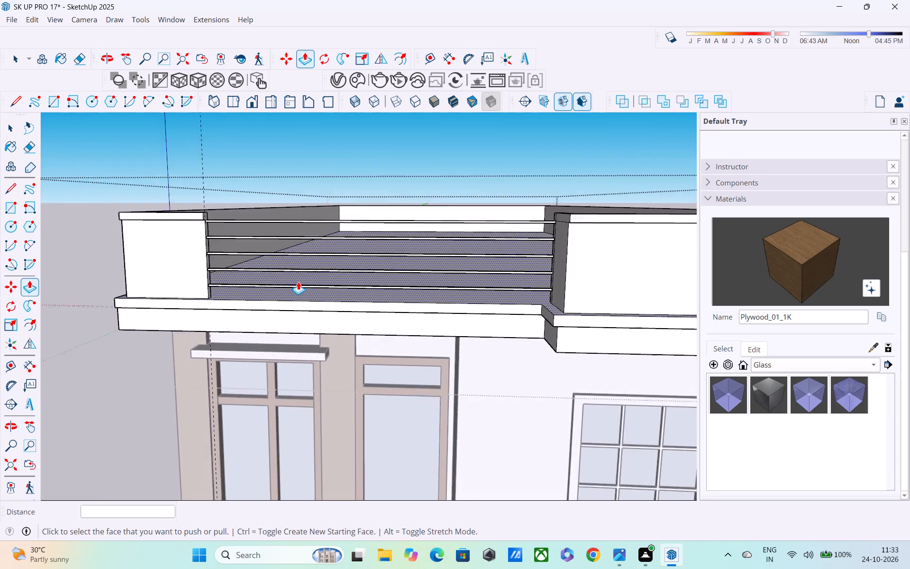
Examine the whole house front and the roof parapet with its railing from a distance and from above.
scroll(298, 282, "down", 3)
middle_click_drag(310, 276, 310, 248)
scroll(315, 252, "down", 5)
scroll(367, 265, "down", 7)
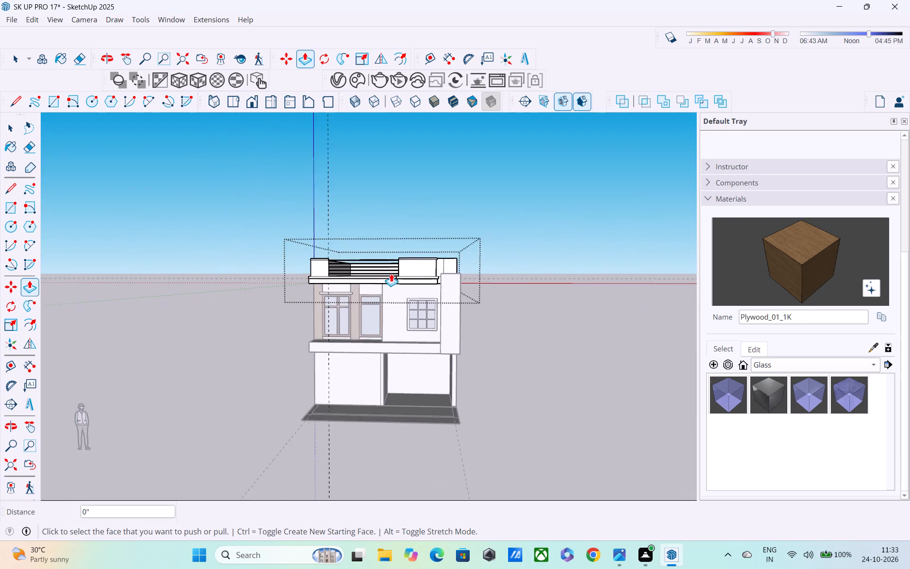
middle_click_drag(391, 274, 355, 274)
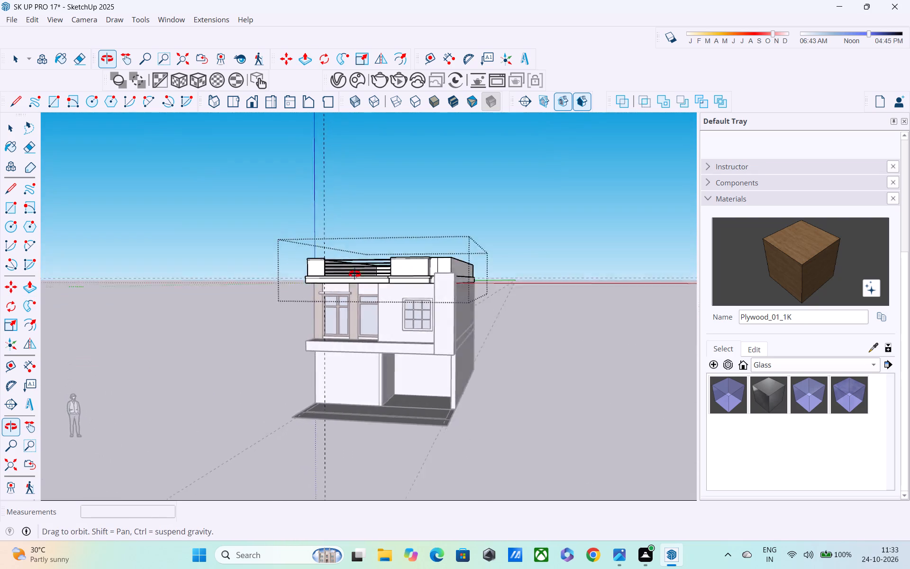
middle_click_drag(355, 274, 443, 285)
scroll(420, 280, "up", 4)
scroll(379, 269, "up", 1)
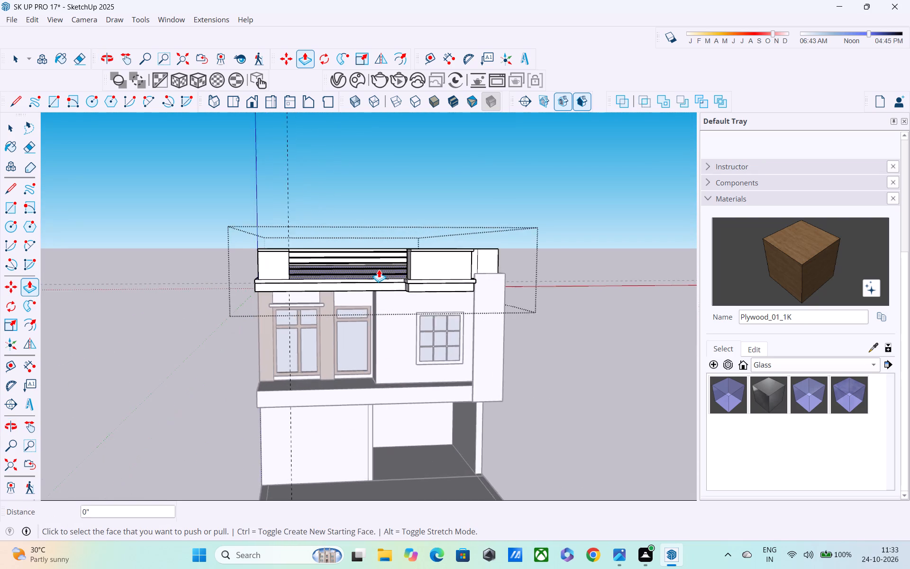
scroll(379, 269, "up", 1)
middle_click_drag(382, 271, 324, 354)
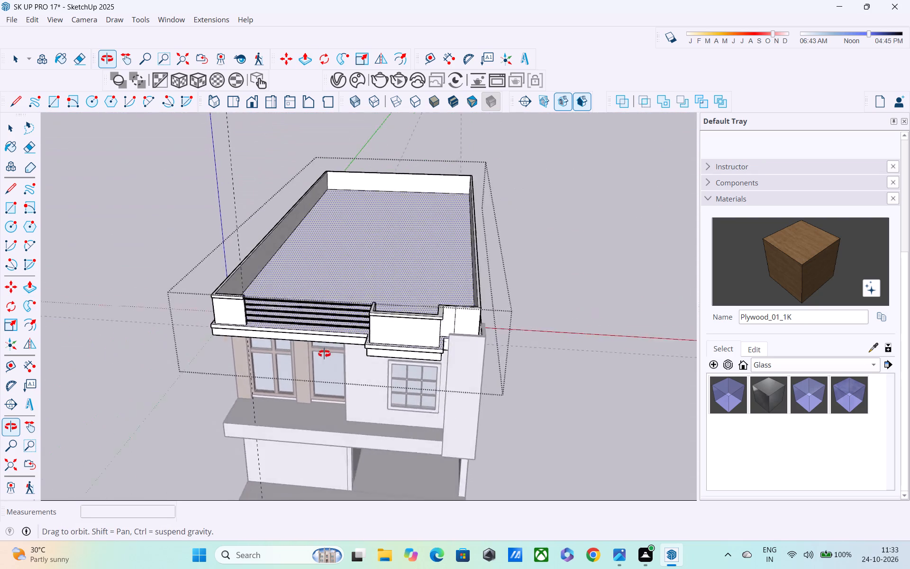
Measure the width of the corner parapet's front face beside the railing.
middle_click_drag(324, 354, 372, 340)
scroll(358, 339, "up", 3)
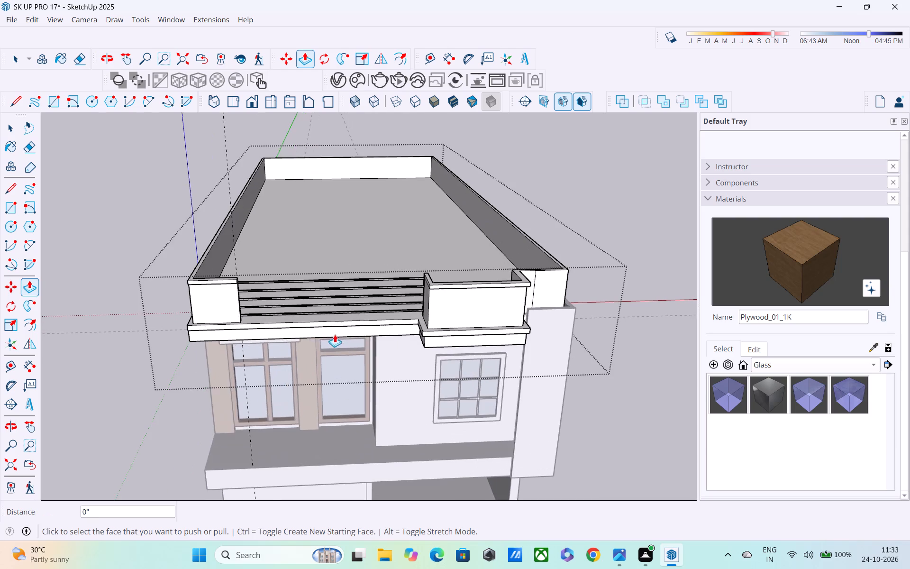
scroll(297, 330, "up", 4)
scroll(246, 323, "up", 3)
middle_click_drag(208, 259, 208, 238)
scroll(208, 238, "down", 1)
scroll(200, 259, "up", 4)
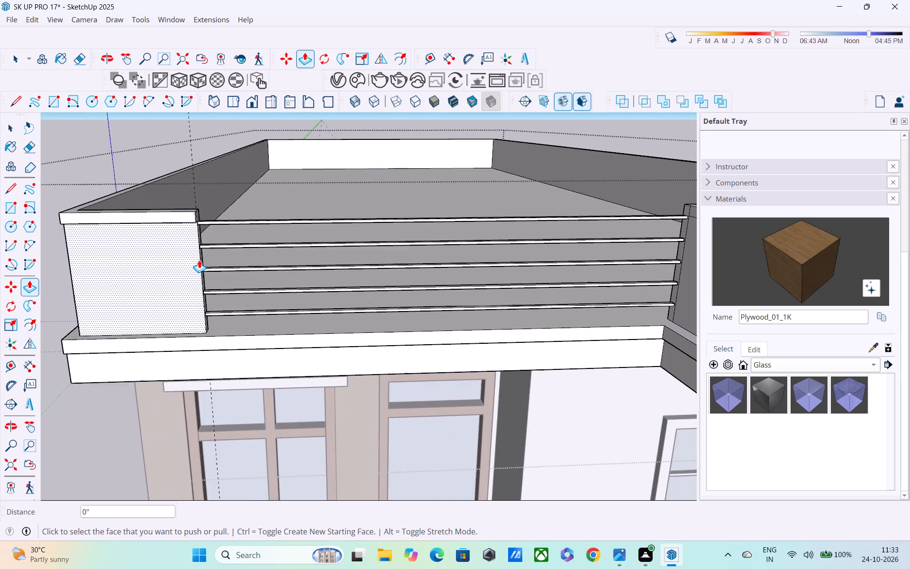
middle_click_drag(199, 260, 202, 223)
scroll(201, 239, "down", 3)
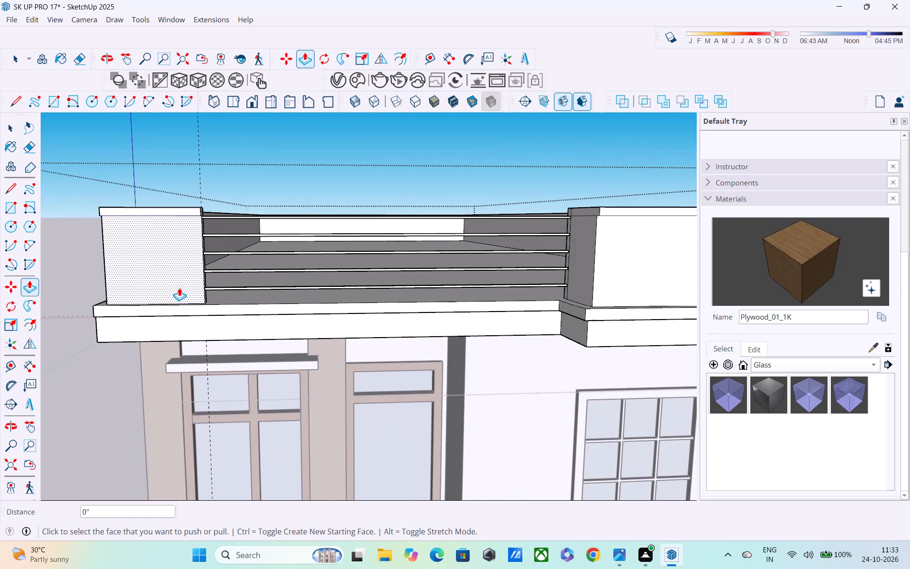
key("t")
left_click(101, 273)
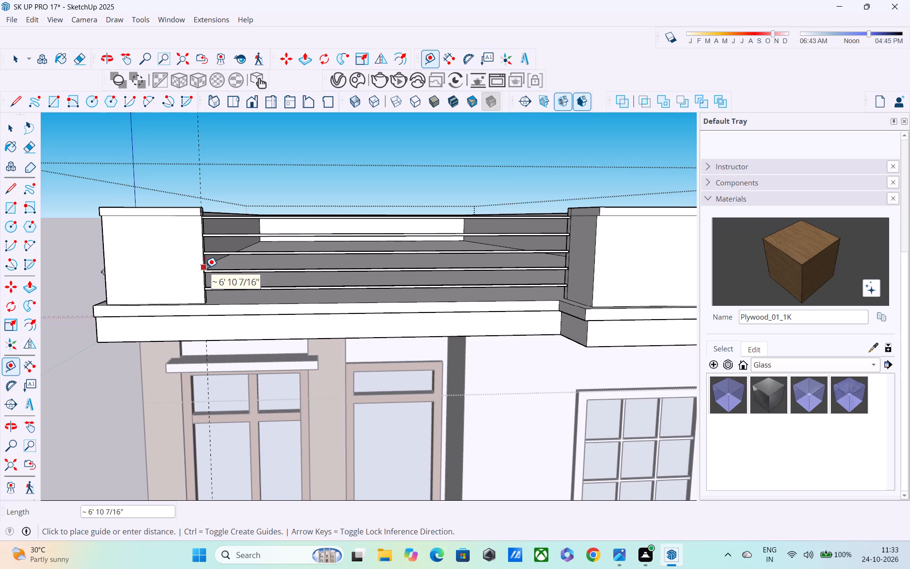
key("Escape")
left_click(103, 241)
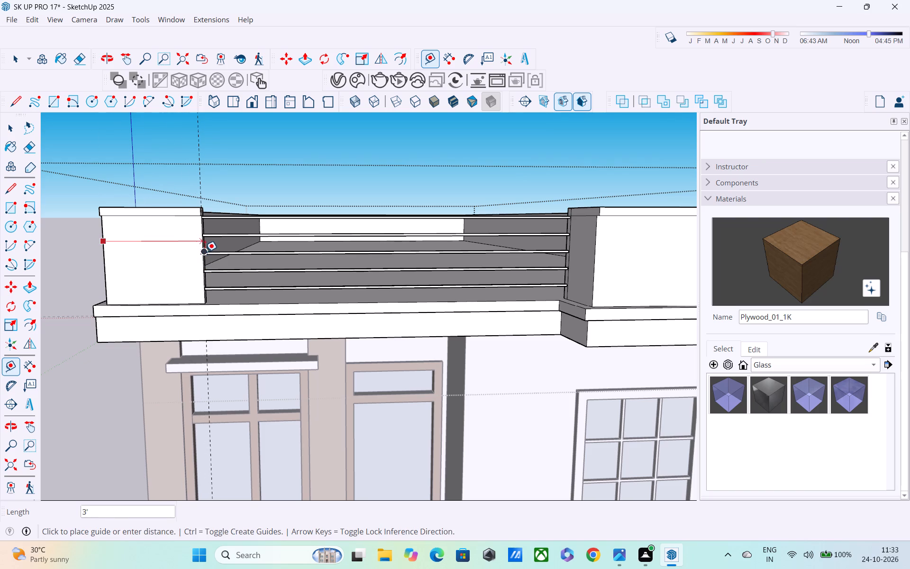
key("Escape")
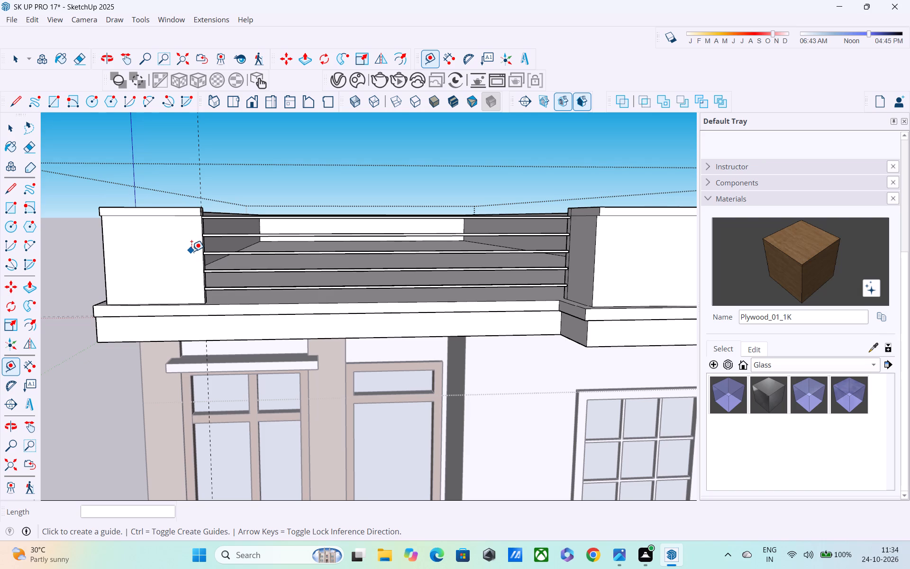
Erase the stray vertical edge on the front parapet face between the projecting parapet and the side corner.
scroll(237, 257, "down", 3)
middle_click_drag(419, 258, 211, 238)
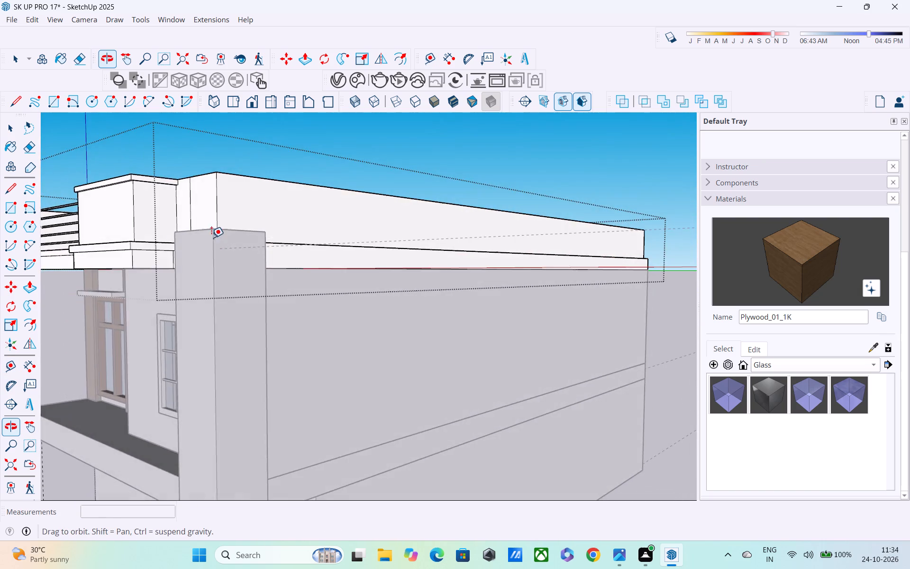
scroll(152, 222, "up", 4)
middle_click_drag(146, 214, 303, 220)
scroll(303, 220, "down", 2)
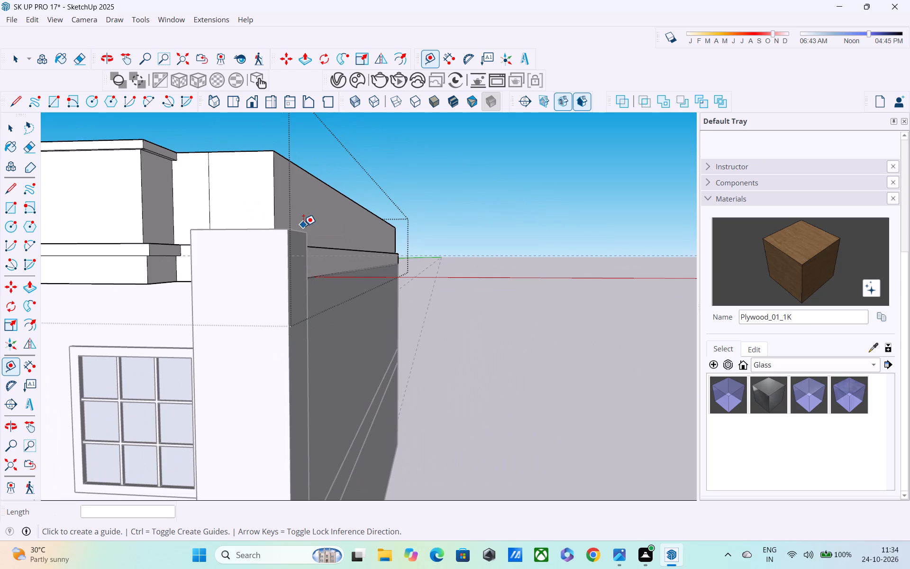
scroll(303, 226, "down", 2)
middle_click_drag(182, 237, 199, 236)
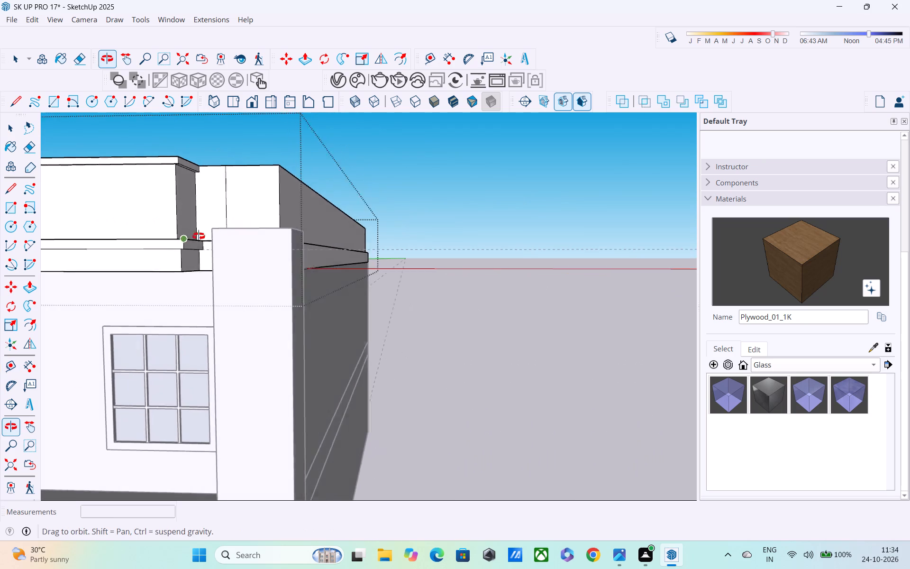
middle_click_drag(199, 236, 235, 247)
scroll(179, 245, "down", 5)
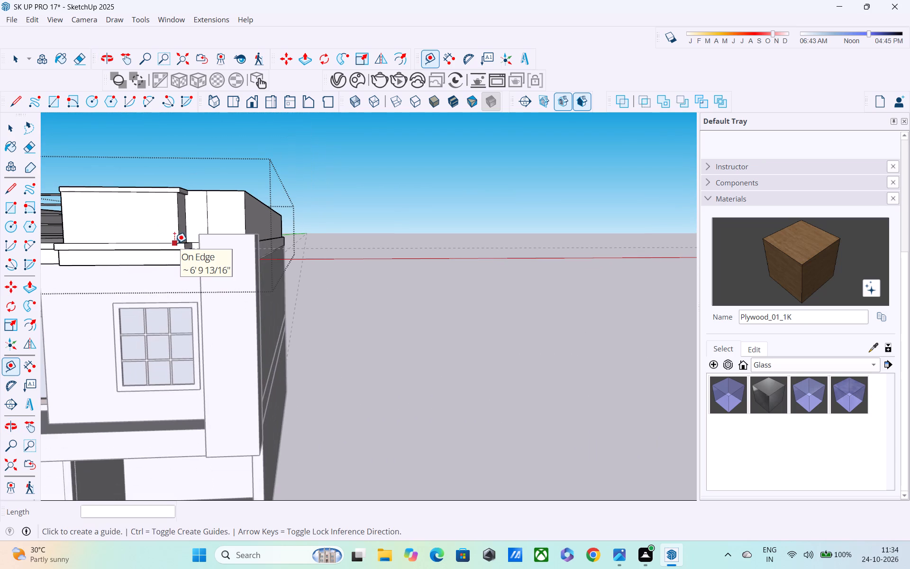
middle_click_drag(177, 243, 373, 250, "shift")
middle_click_drag(328, 239, 244, 266)
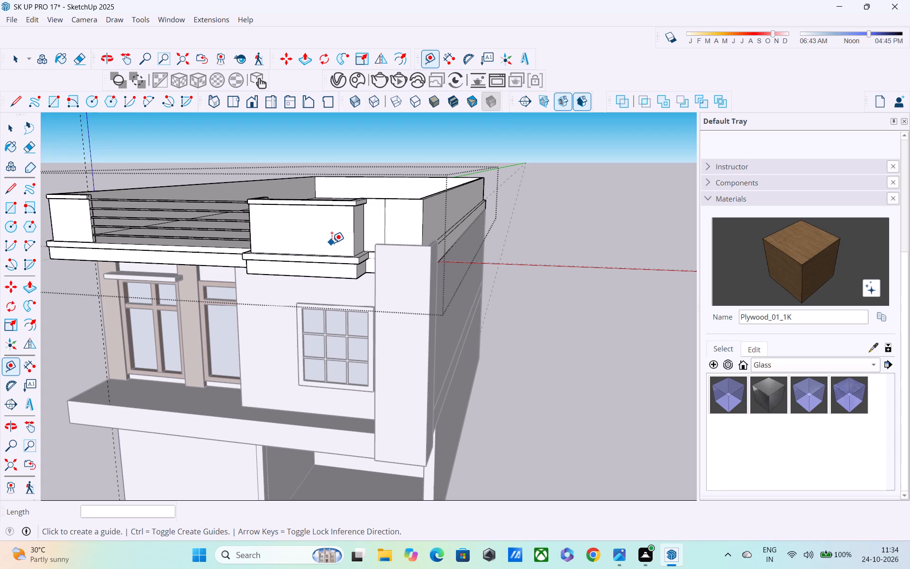
key("e")
scroll(377, 217, "up", 3)
left_click(388, 212)
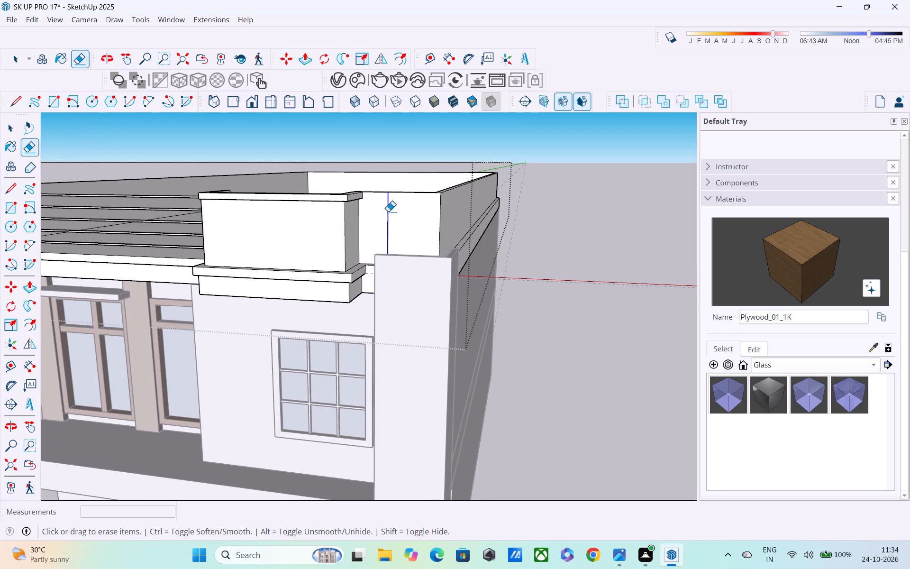
Draw an upright rectangle about 6 7/16" by 1' 5 5/8" on the front face of the corner parapet beside the railing.
scroll(396, 227, "down", 1)
middle_click_drag(398, 252, 470, 203)
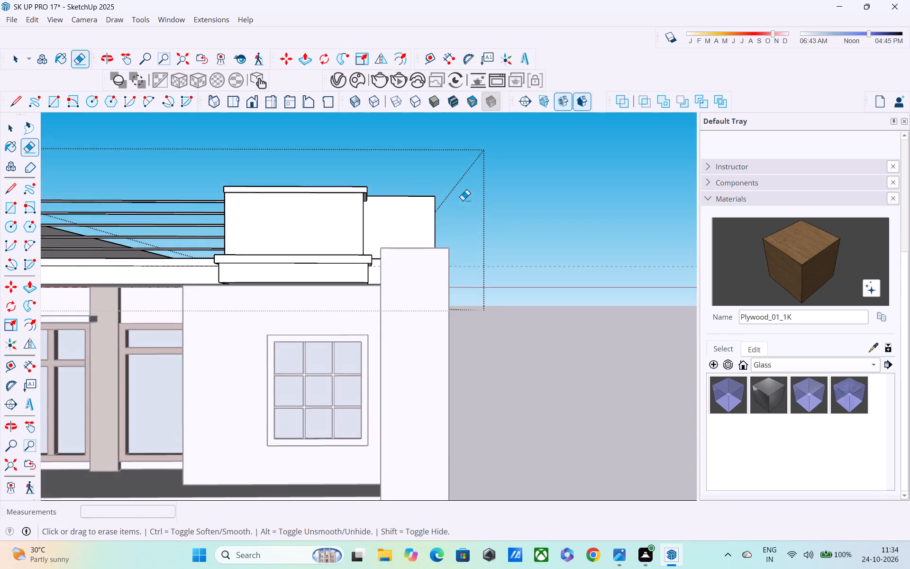
scroll(400, 212, "down", 5)
middle_click_drag(404, 222, 416, 265)
key("space")
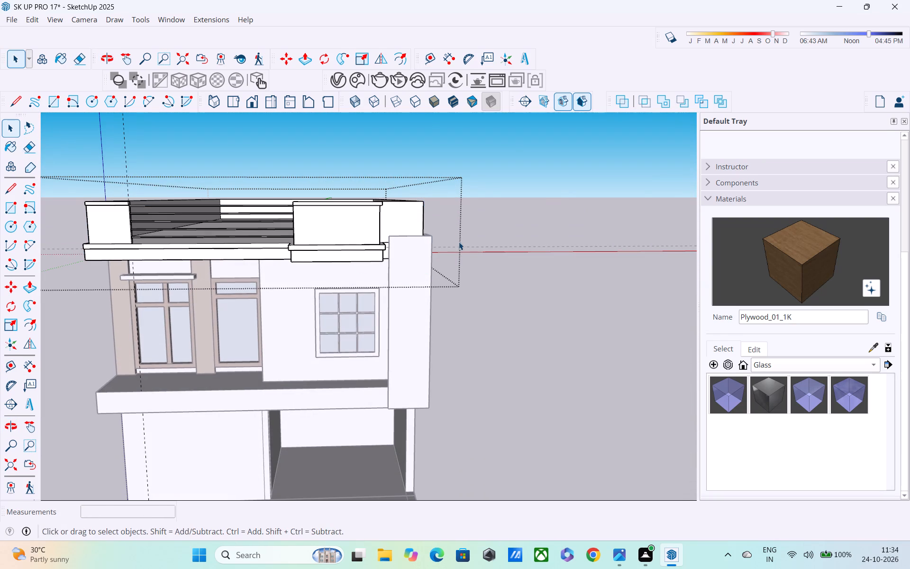
left_click(565, 174)
middle_click_drag(356, 242, 337, 222)
scroll(337, 222, "up", 1)
double_click(337, 221)
middle_click(306, 240)
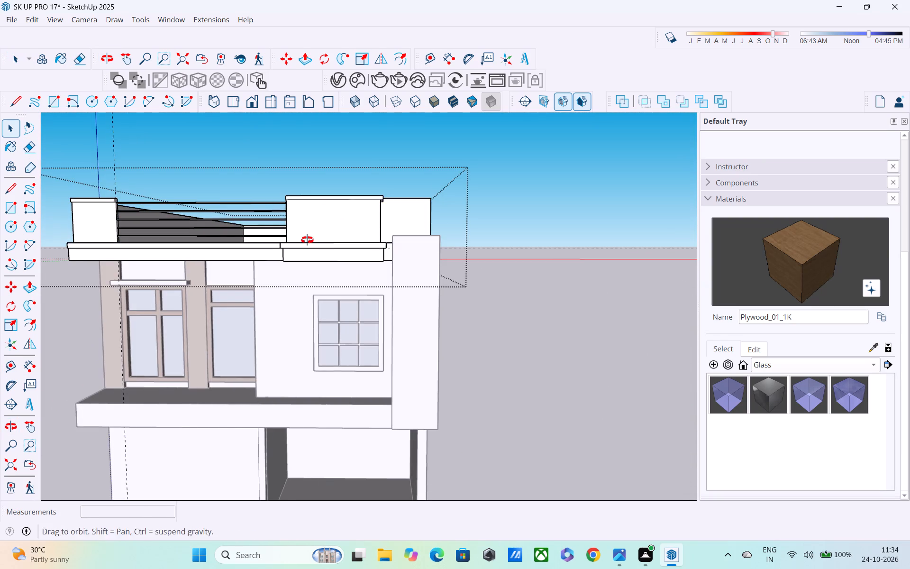
middle_click_drag(314, 250, 533, 252, "shift")
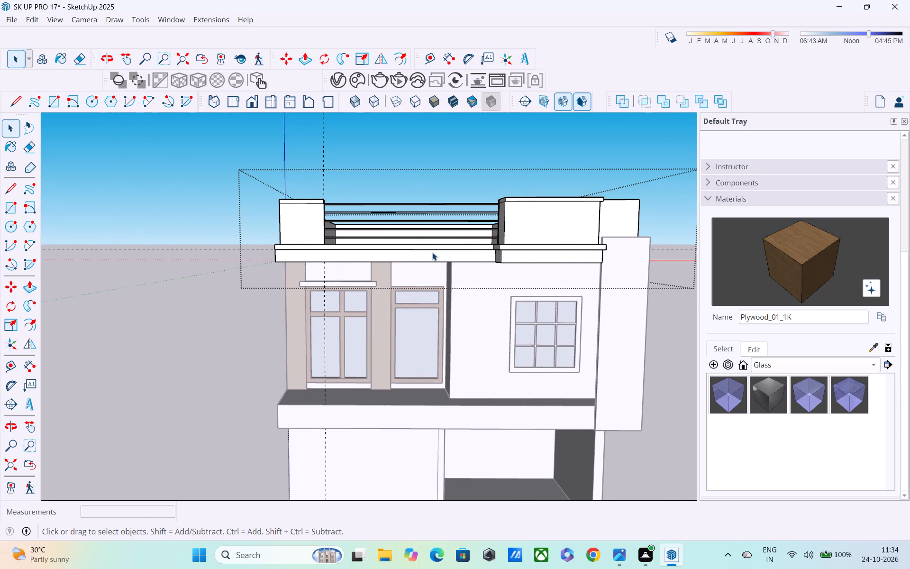
key("r")
scroll(300, 220, "up", 7)
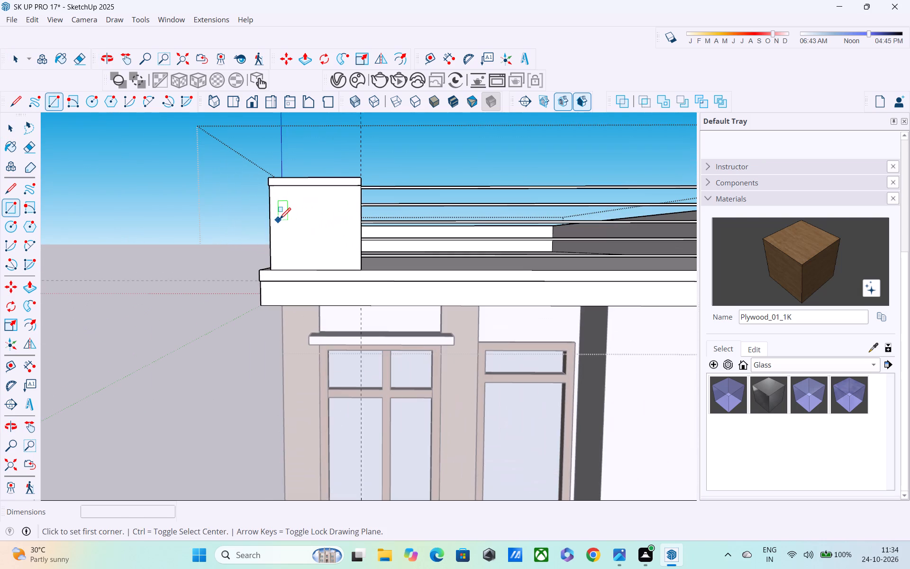
scroll(285, 209, "up", 3)
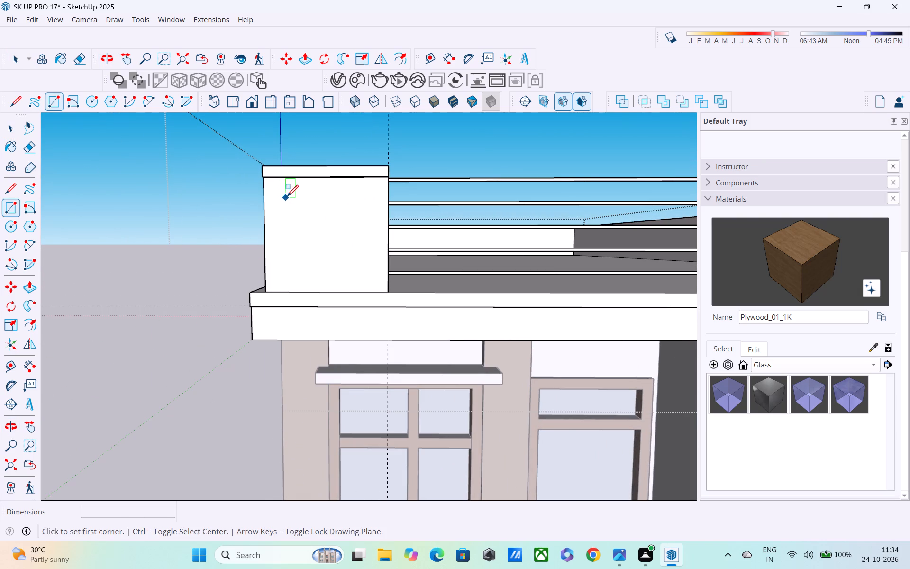
left_click(286, 197)
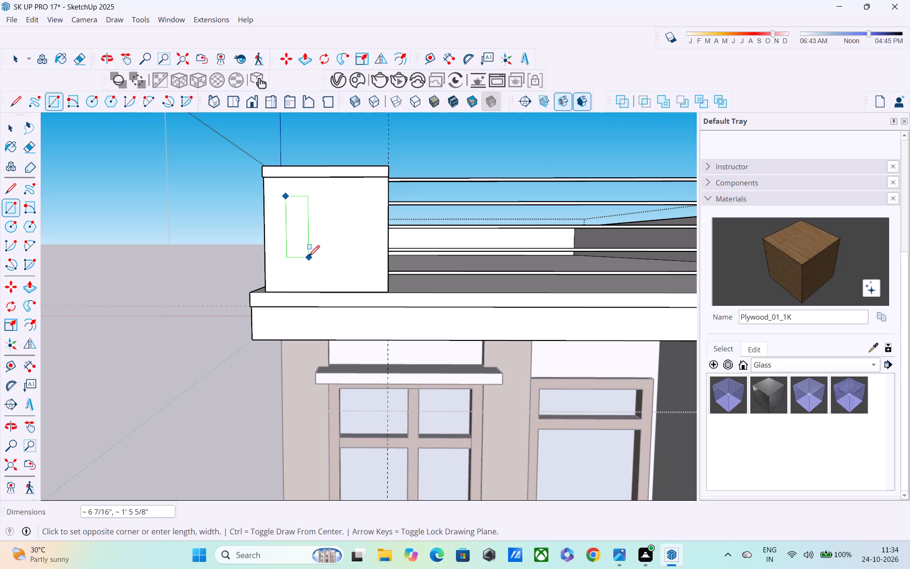
left_click(309, 257)
key("space")
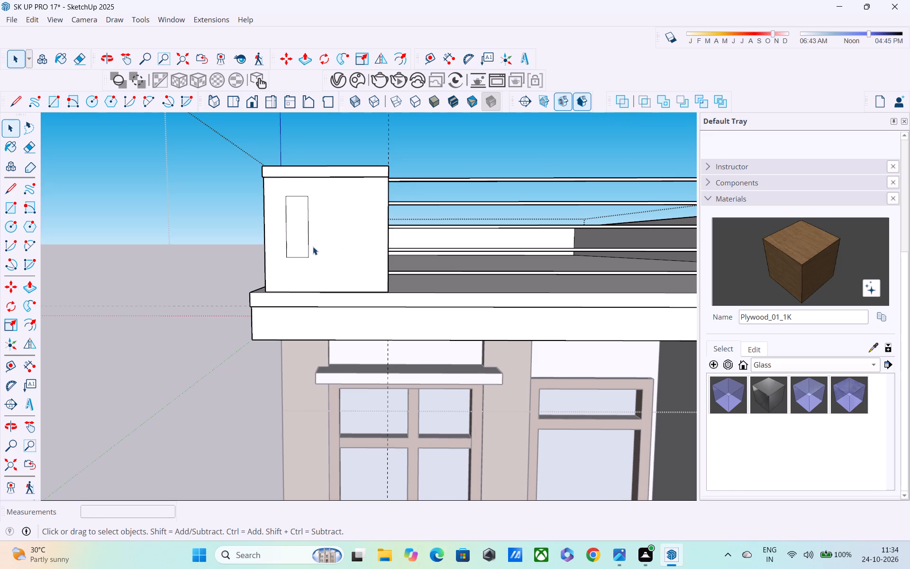
Copy the rectangle's four edges about 1' 9/16" horizontally toward the railing on the same parapet face.
double_click(308, 248)
left_click(211, 200)
scroll(281, 229, "up", 5)
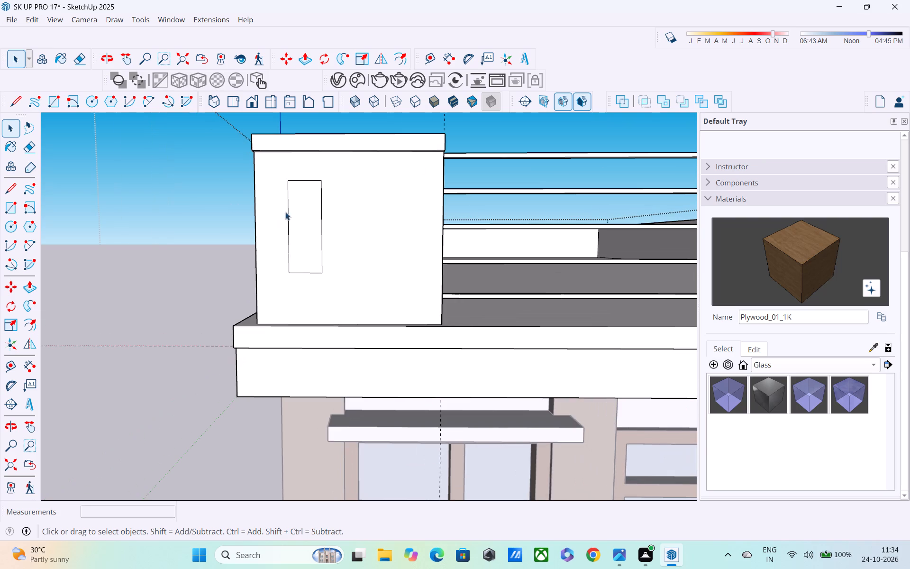
left_click(300, 181, "shift")
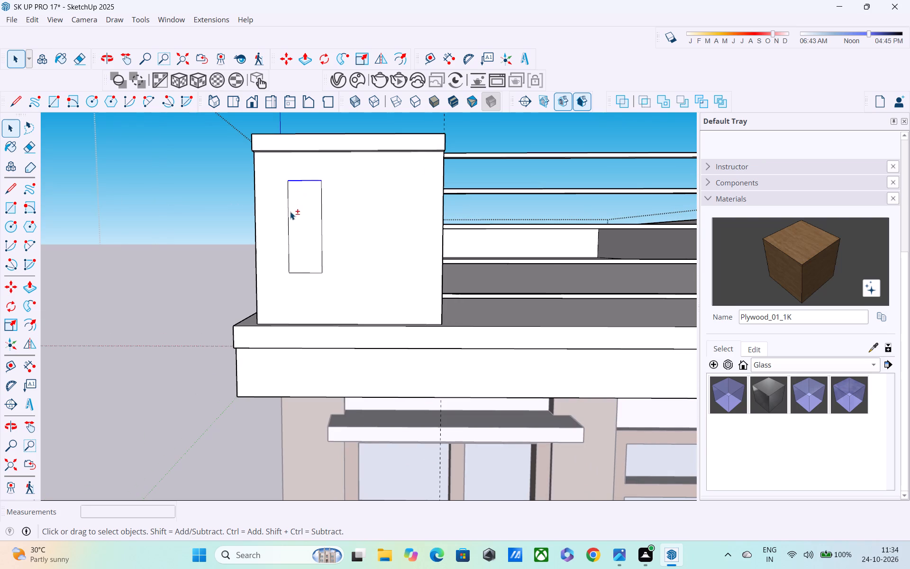
left_click(289, 220, "shift")
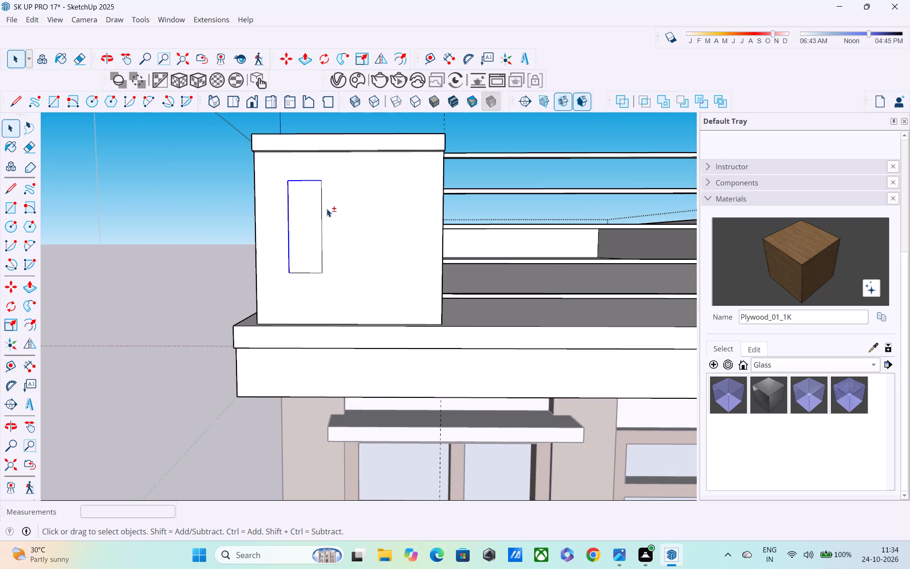
left_click(323, 203, "shift")
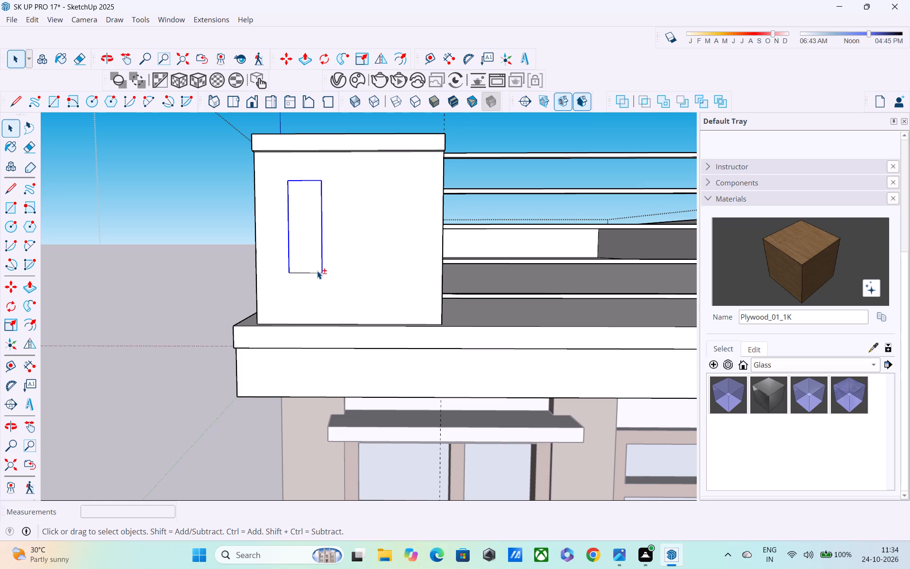
left_click(316, 272, "shift")
key("m")
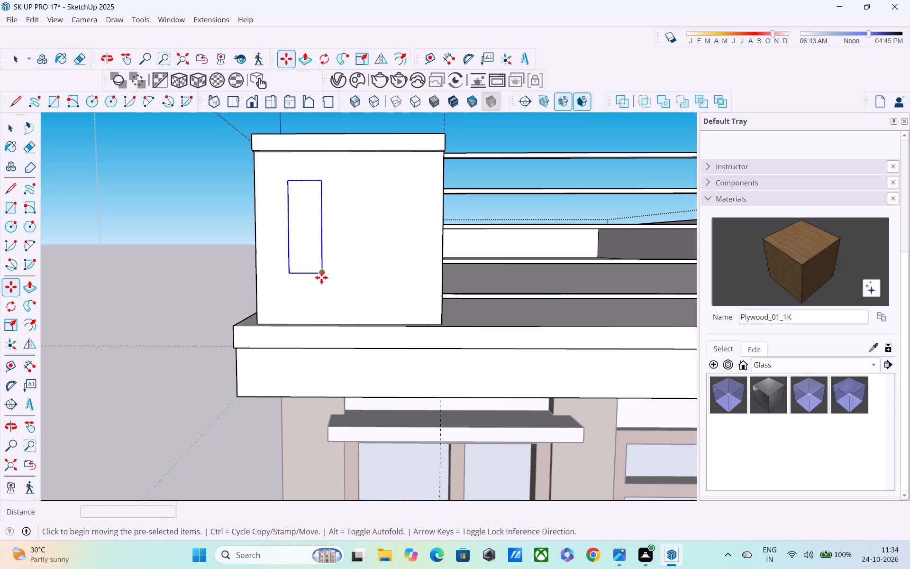
left_click(320, 271)
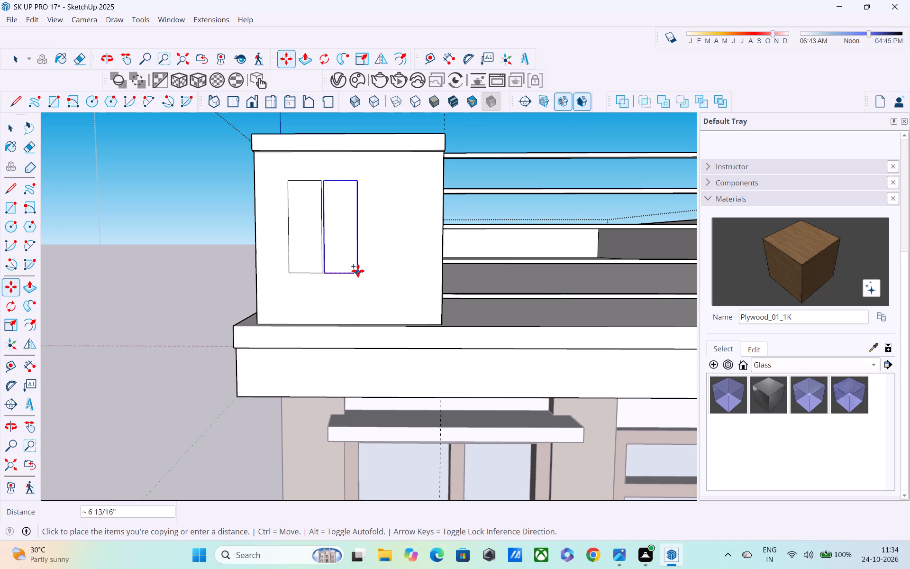
left_click(387, 267)
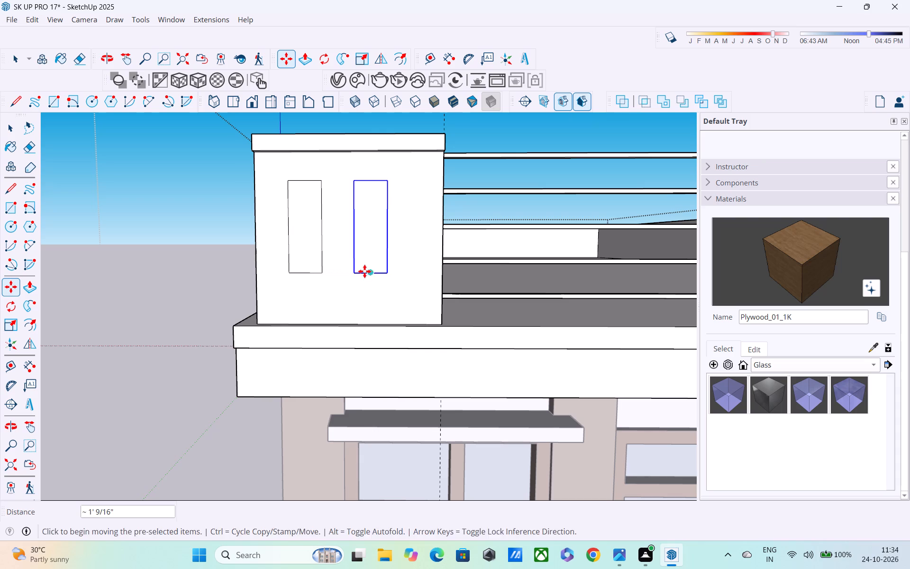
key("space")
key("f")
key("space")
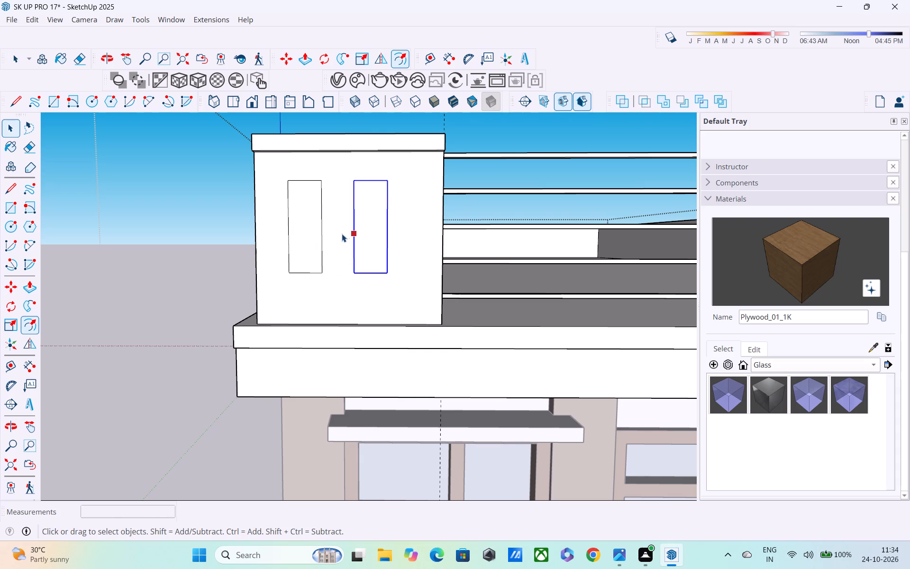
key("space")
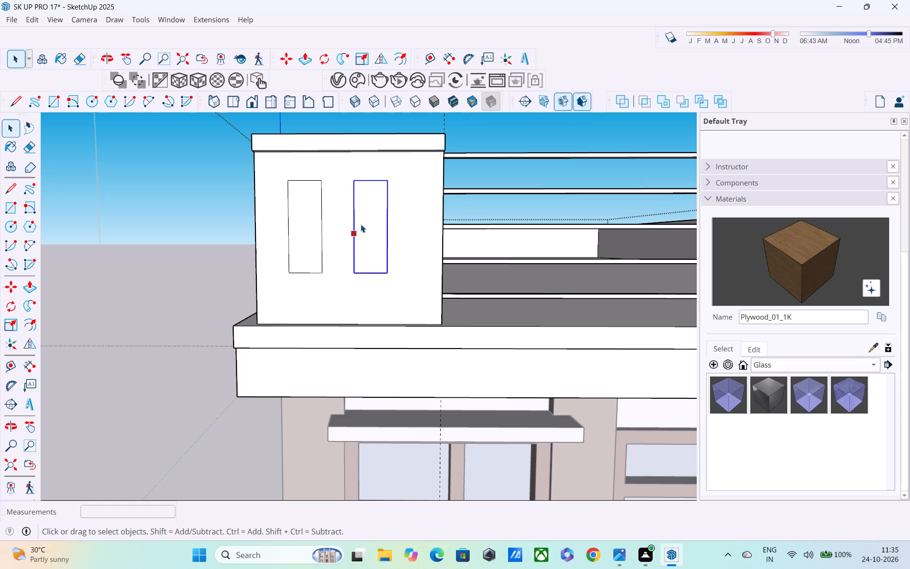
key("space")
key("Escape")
Offset the copied rectangle nearer the railing inward by 1".
left_click(369, 245)
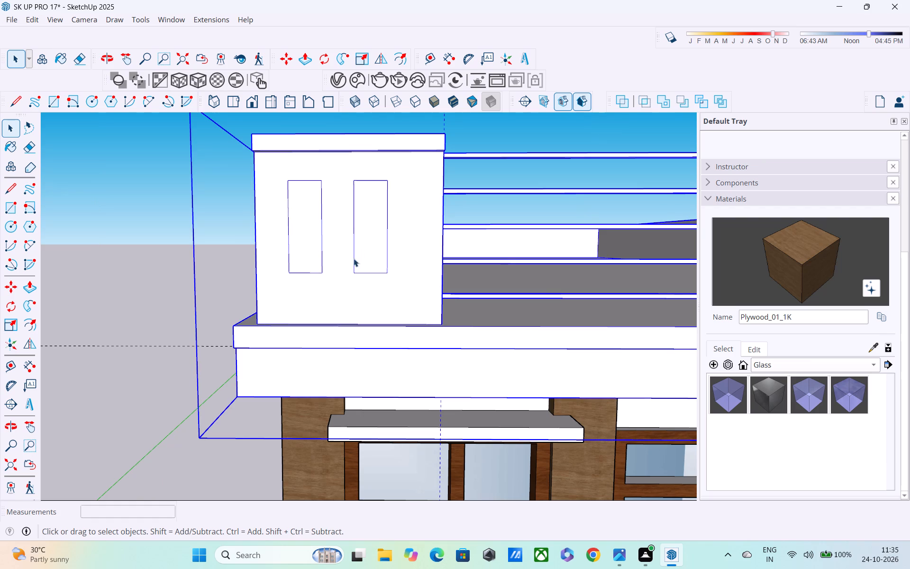
double_click(362, 257)
double_click(365, 254)
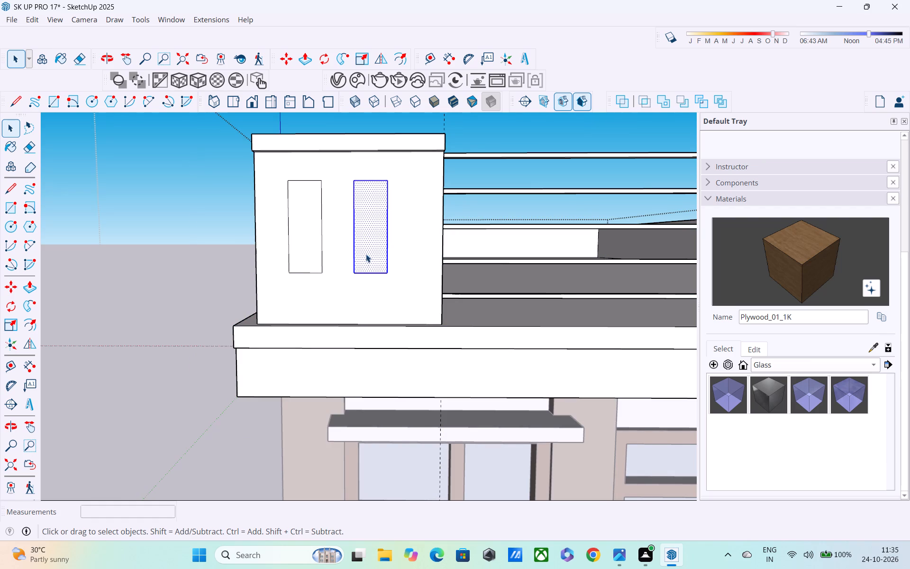
key("f")
left_click(362, 257)
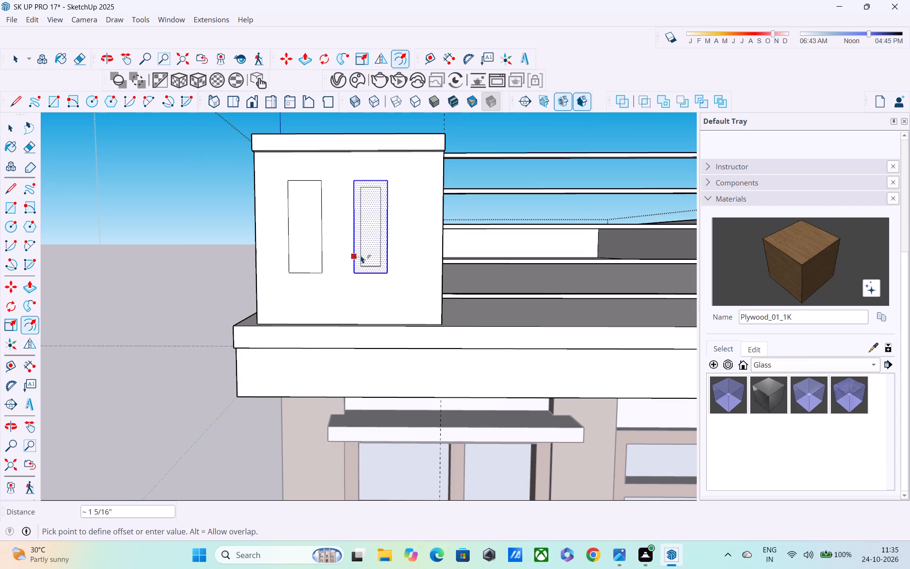
type("1\"")
key("Return")
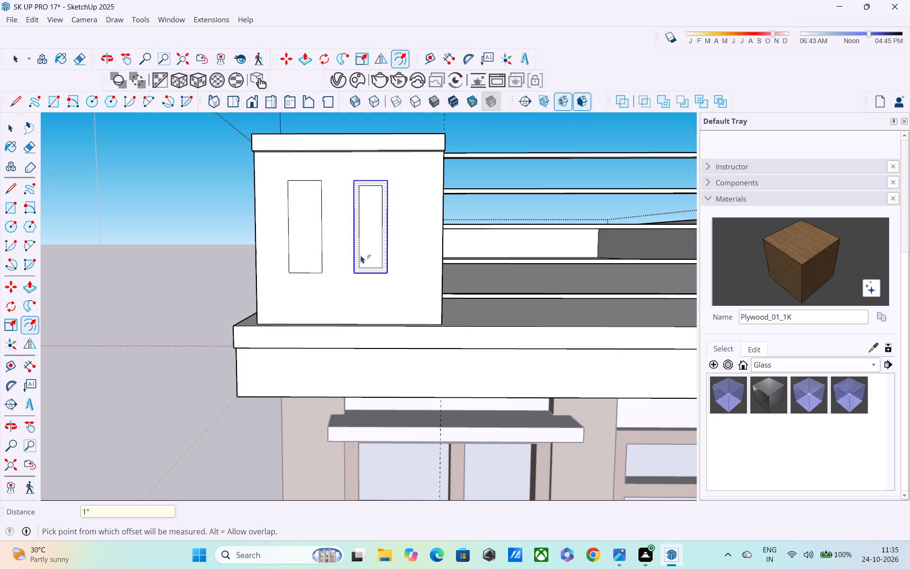
Offset the upright rectangle farther from the railing inward by 1" on the corner parapet's front face.
key("space")
double_click(302, 218)
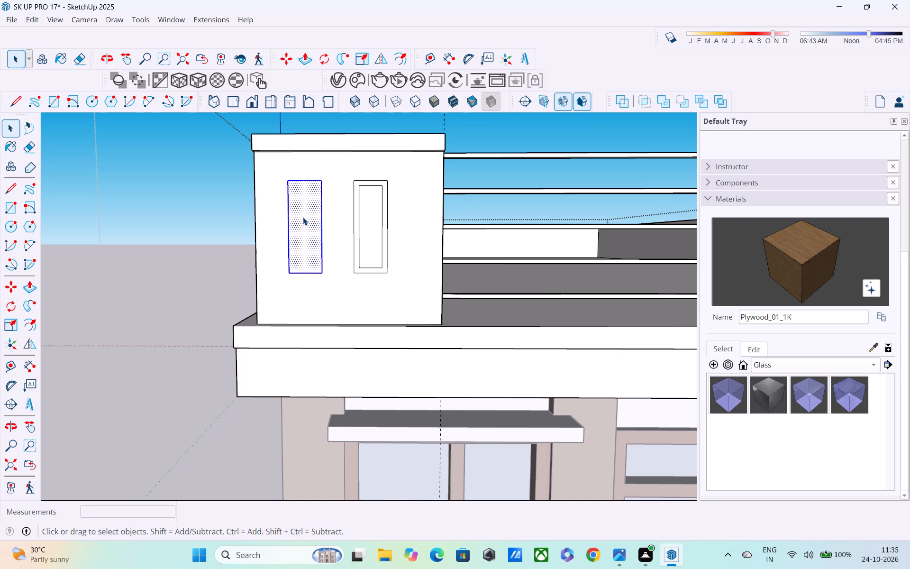
type("f")
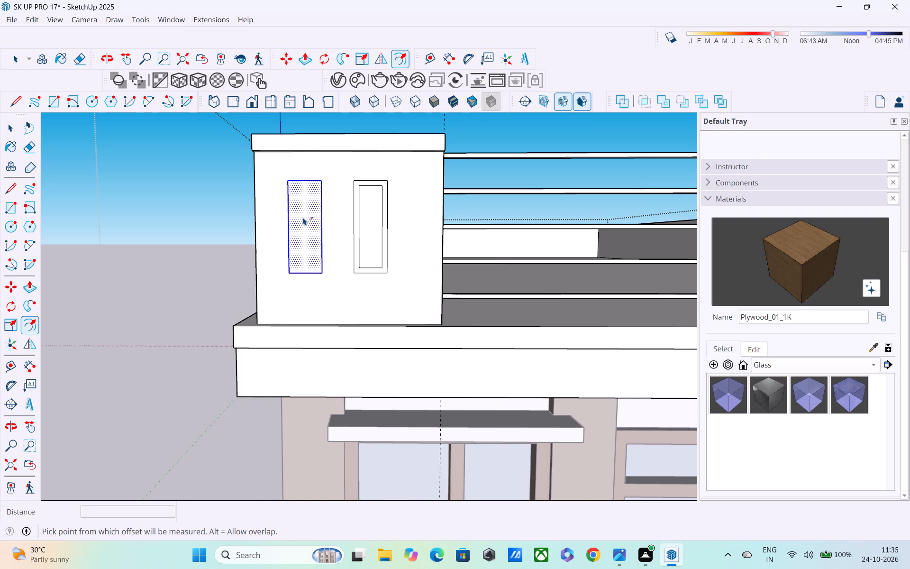
key("space")
left_click(290, 218)
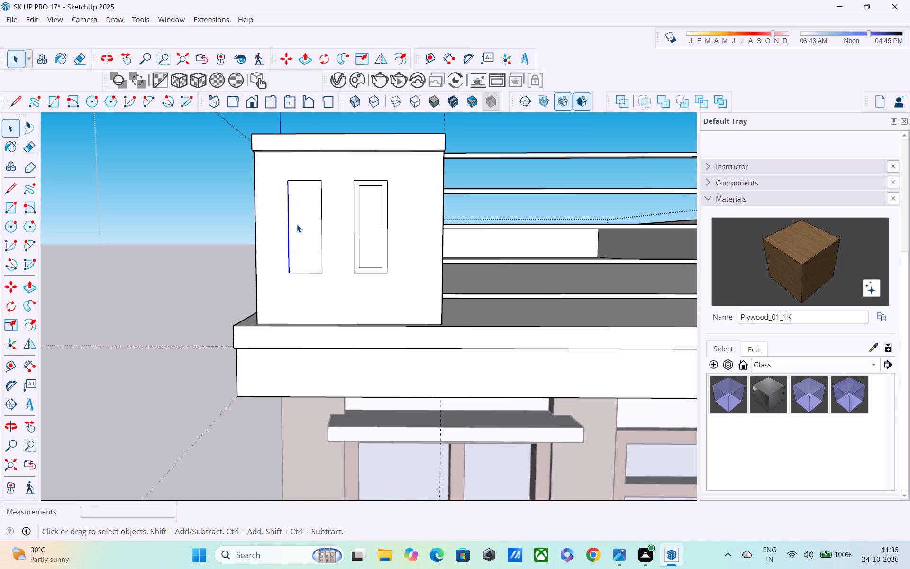
key("space")
left_click(200, 199)
double_click(301, 216)
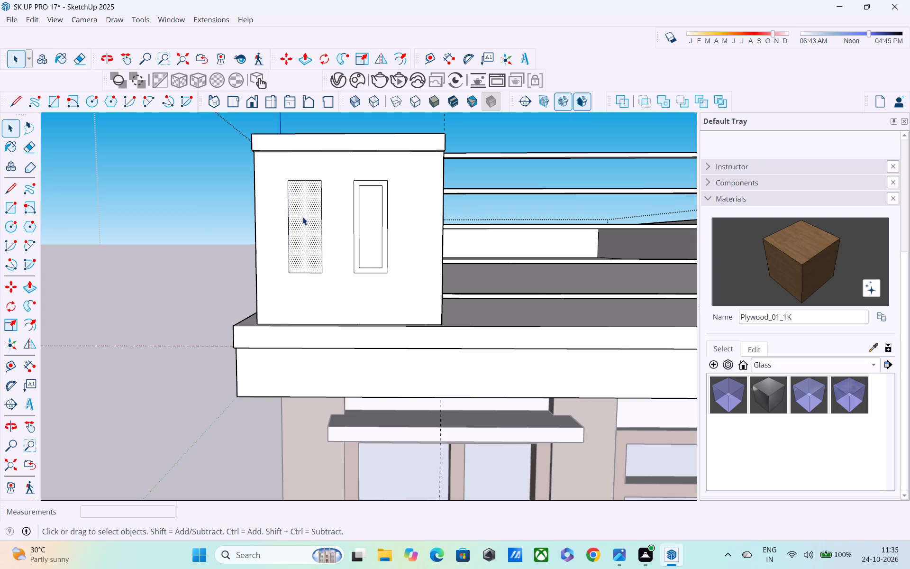
key("f")
left_click(290, 243)
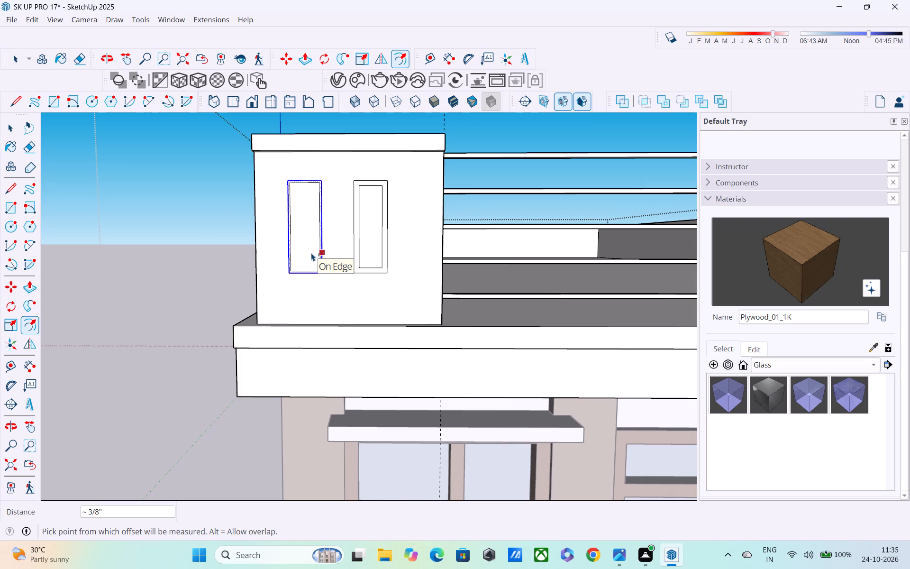
type("1\"")
key("Return")
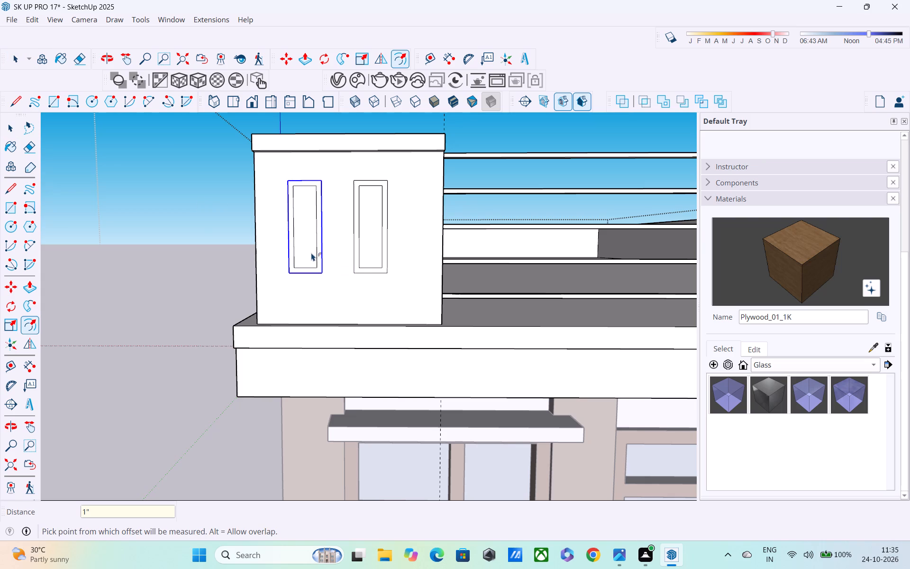
key("space")
left_click(210, 200)
Pull the border between the two outlines of the rectangle nearer the railing outward by 1" to form a raised frame.
middle_click_drag(292, 264, 255, 312)
scroll(451, 205, "down", 1)
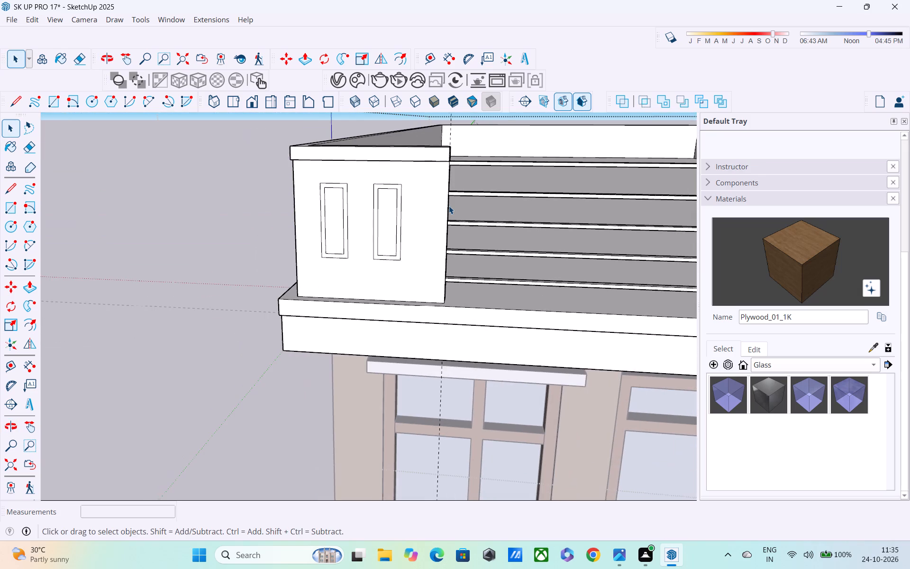
middle_click_drag(437, 215, 389, 223)
scroll(400, 193, "up", 2)
key("o")
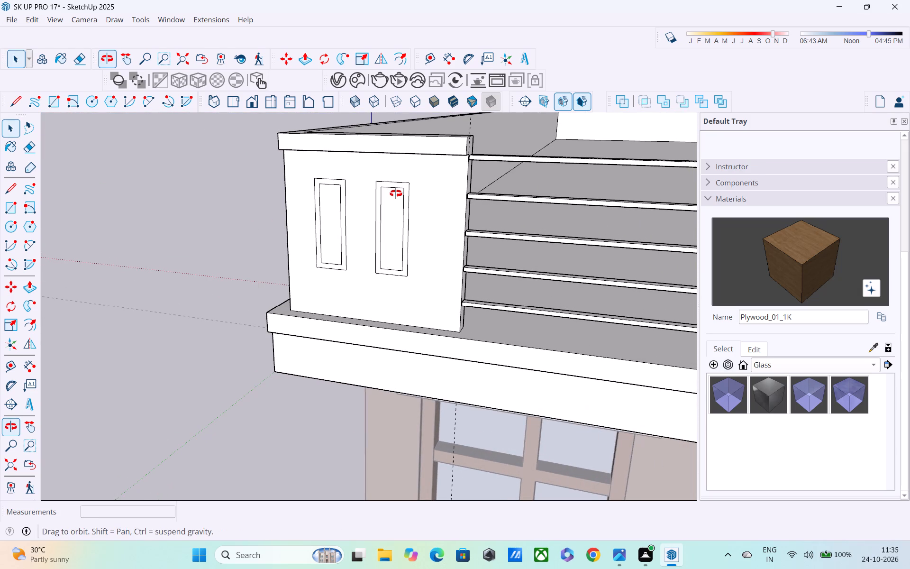
key("p")
scroll(394, 185, "up", 1)
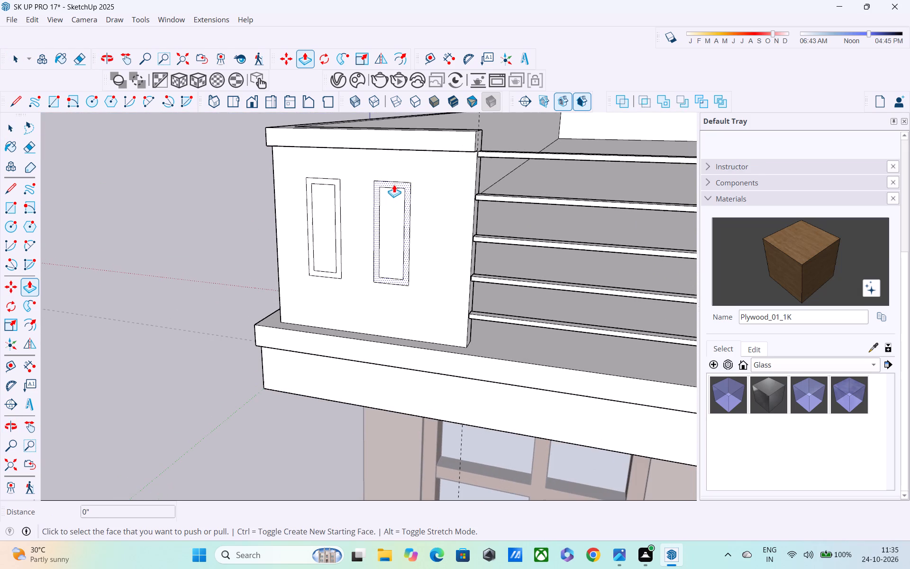
left_click(393, 183)
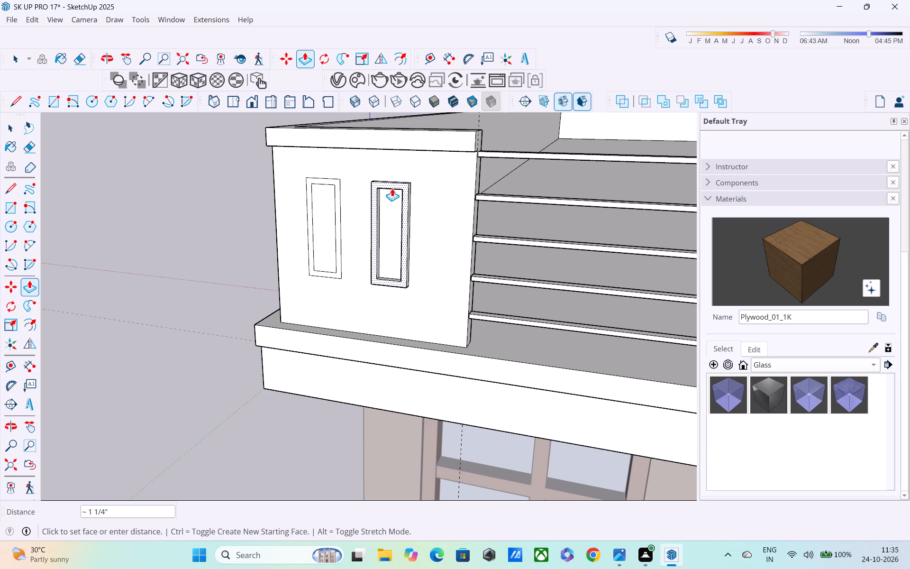
type("2\"")
key("Return")
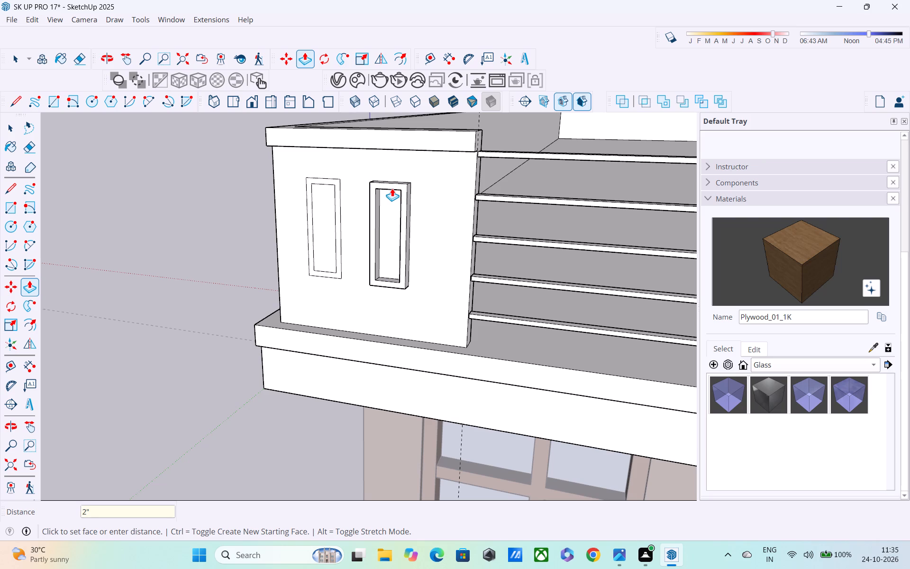
type("1\"")
key("Return")
Pull the border of the rectangle farther from the railing outward by 1" as a matching raised frame.
left_click(331, 180)
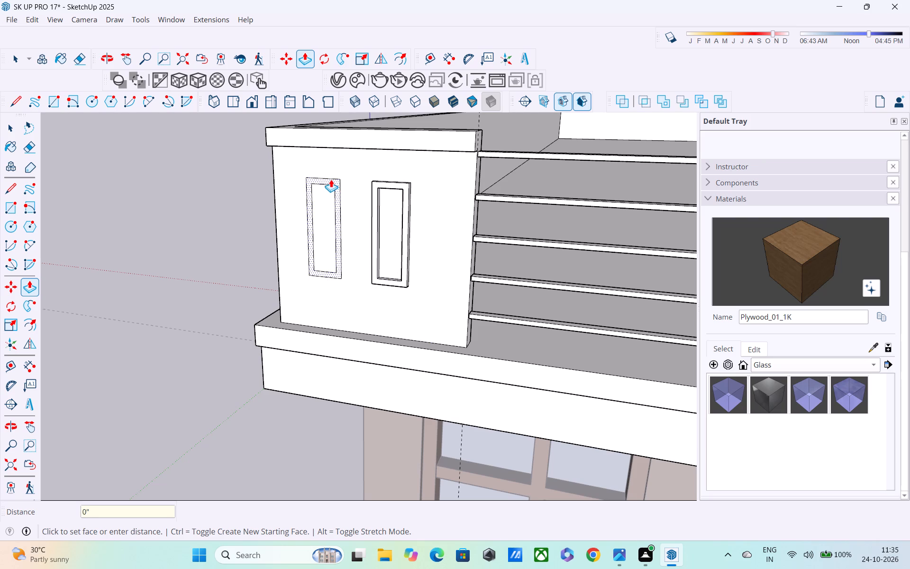
type("1\"")
key("Return")
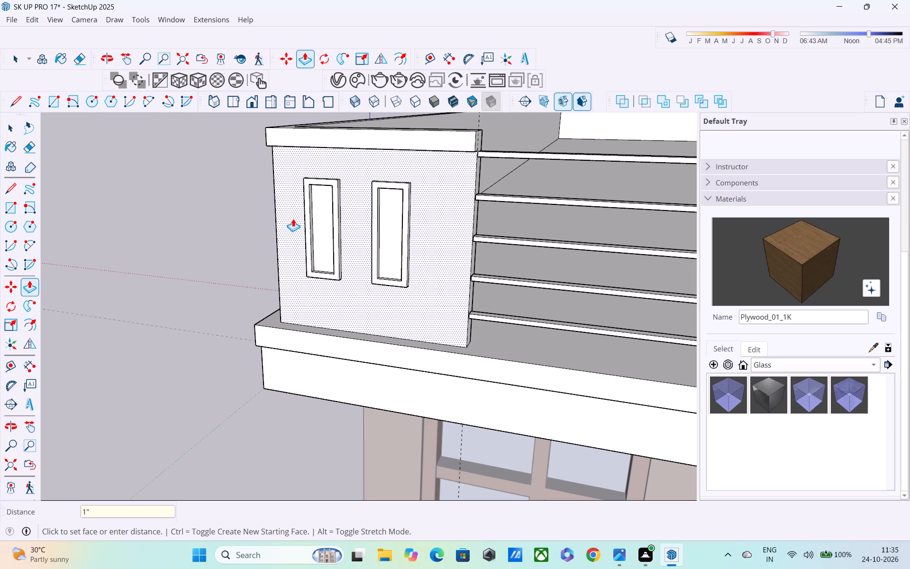
Push the inner face of the frame farther from the railing back into the corner parapet wall to form an opening.
key("p")
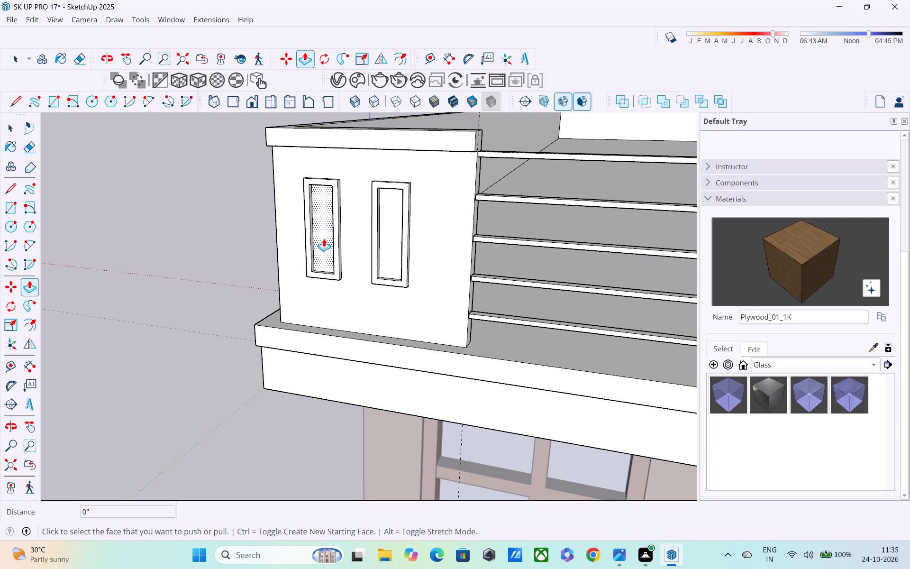
left_click(324, 239)
middle_click_drag(322, 213, 357, 174)
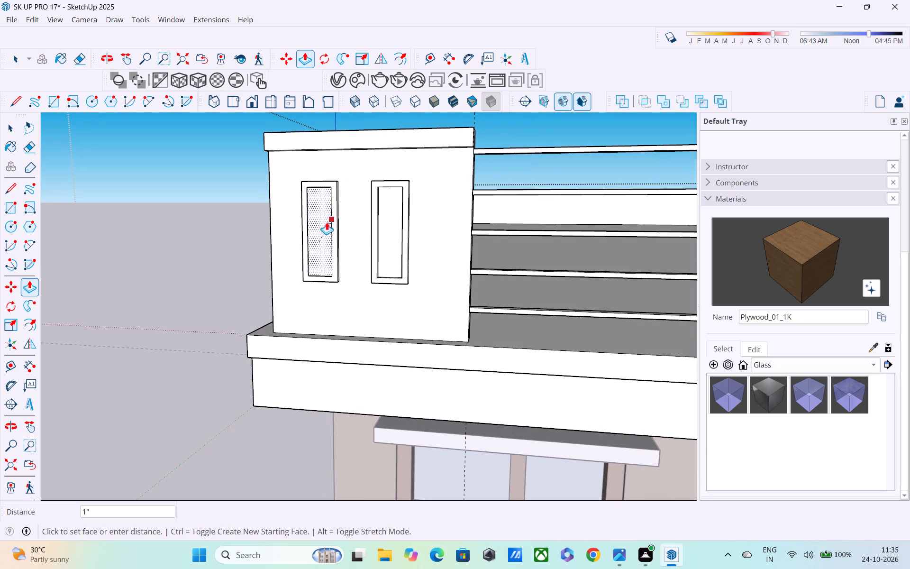
left_click(323, 220)
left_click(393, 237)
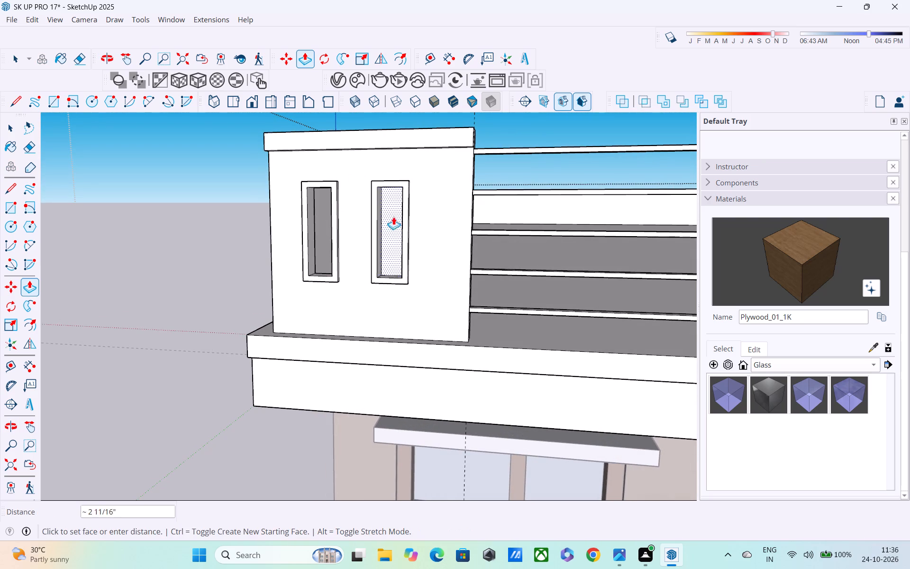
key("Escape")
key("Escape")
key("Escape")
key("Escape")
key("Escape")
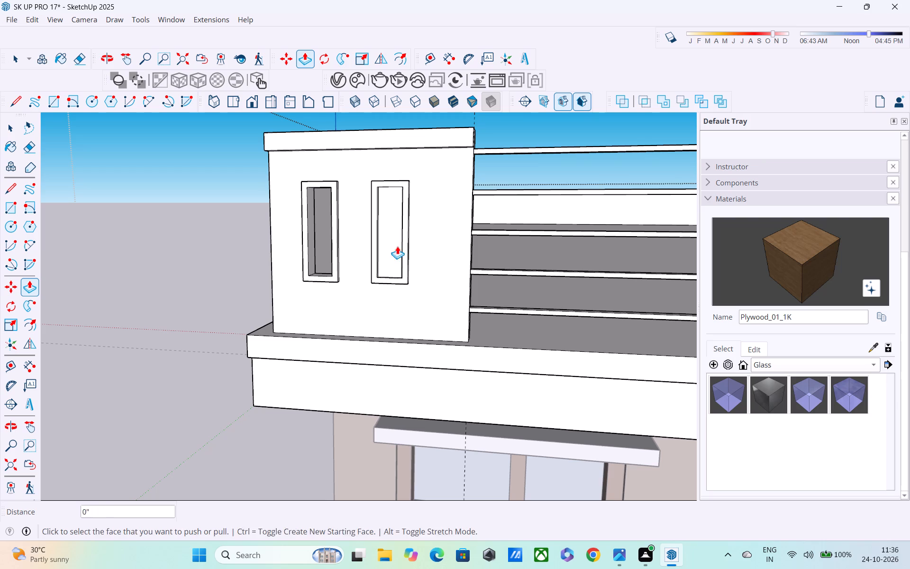
Push the inner face of the frame nearer the railing 3" into the parapet wall, and leave the parapet group.
middle_click_drag(397, 246, 443, 255)
scroll(386, 252, "up", 4)
left_click(386, 252)
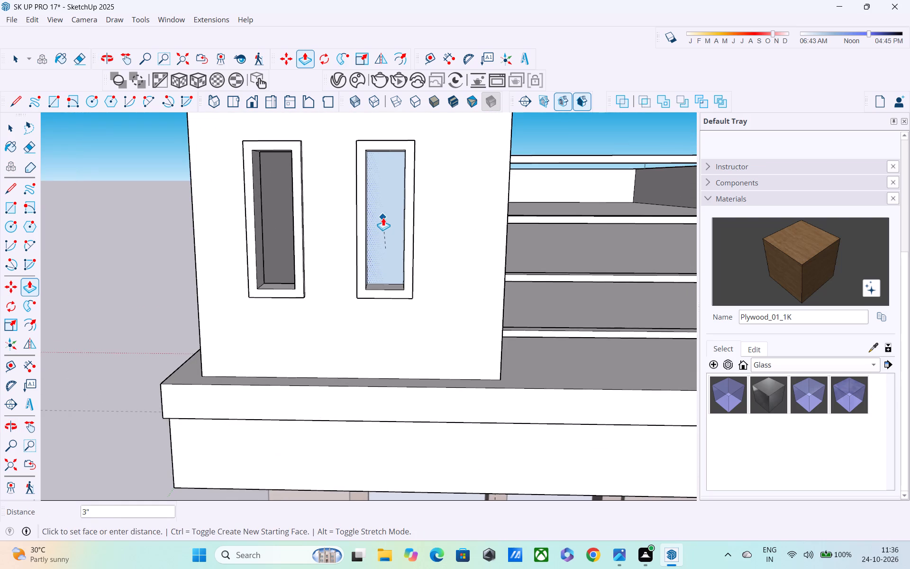
left_click(383, 218)
scroll(405, 230, "down", 5)
middle_click_drag(405, 229, 339, 196)
scroll(338, 196, "up", 1)
scroll(343, 199, "down", 11)
scroll(466, 227, "down", 2)
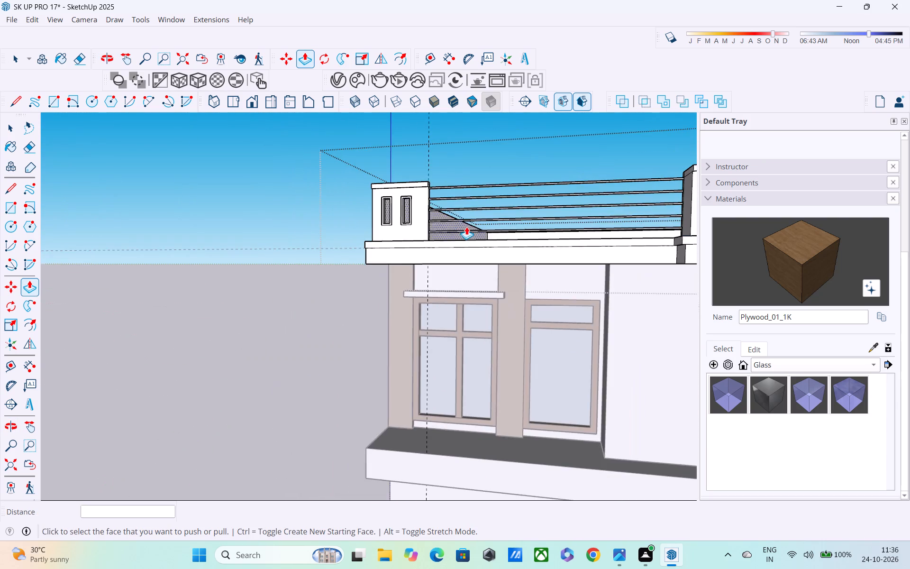
scroll(466, 227, "down", 10)
key("space")
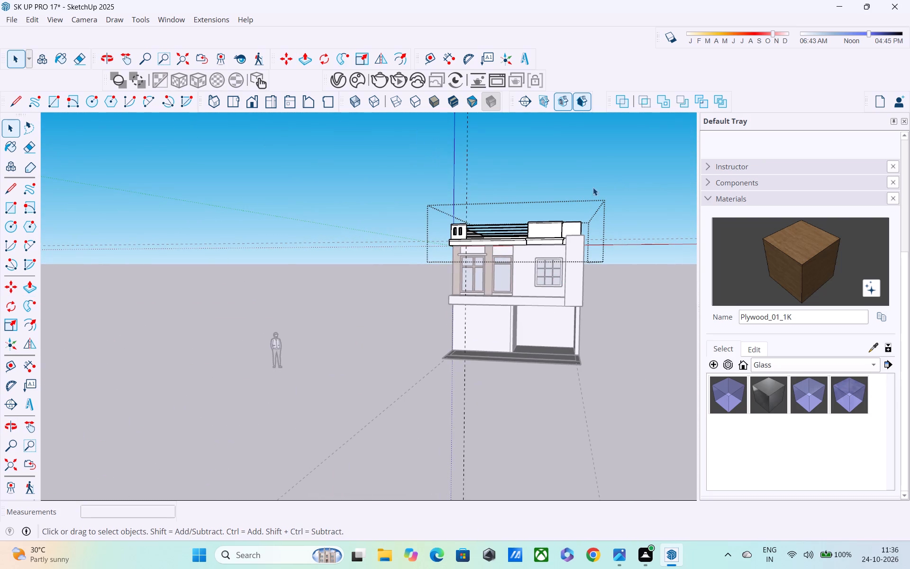
left_click(591, 169)
Examine the house's front facade, roof parapet and railing from several angles.
middle_click_drag(553, 261, 558, 251)
scroll(467, 216, "up", 4)
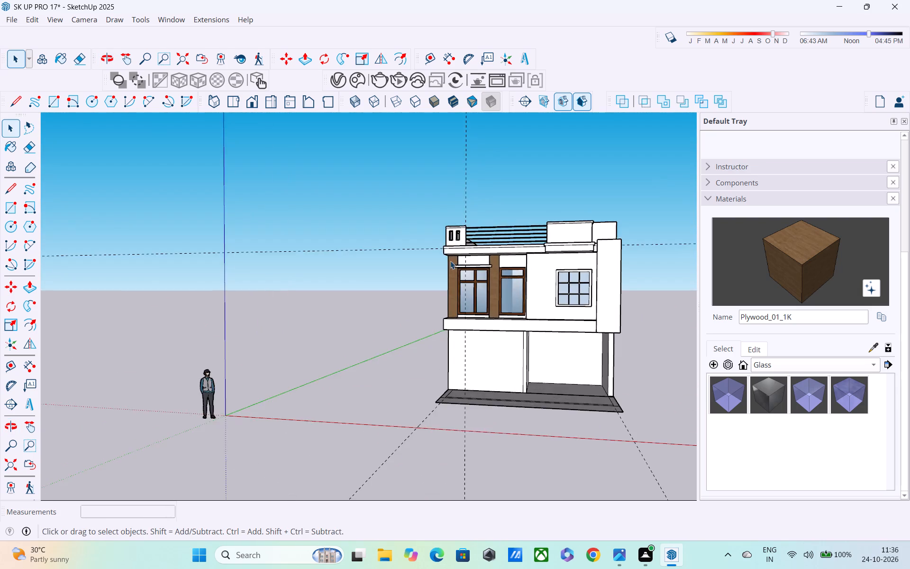
scroll(450, 261, "up", 8)
middle_click_drag(476, 239, 595, 284)
scroll(570, 270, "down", 3)
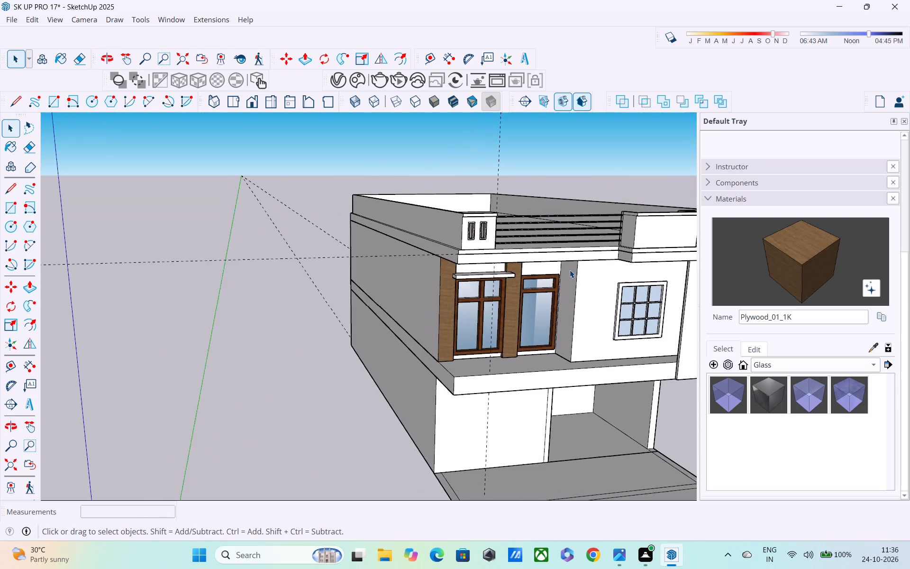
middle_click_drag(567, 271, 297, 284, "shift")
scroll(311, 268, "up", 3)
middle_click_drag(391, 263, 514, 223, "shift")
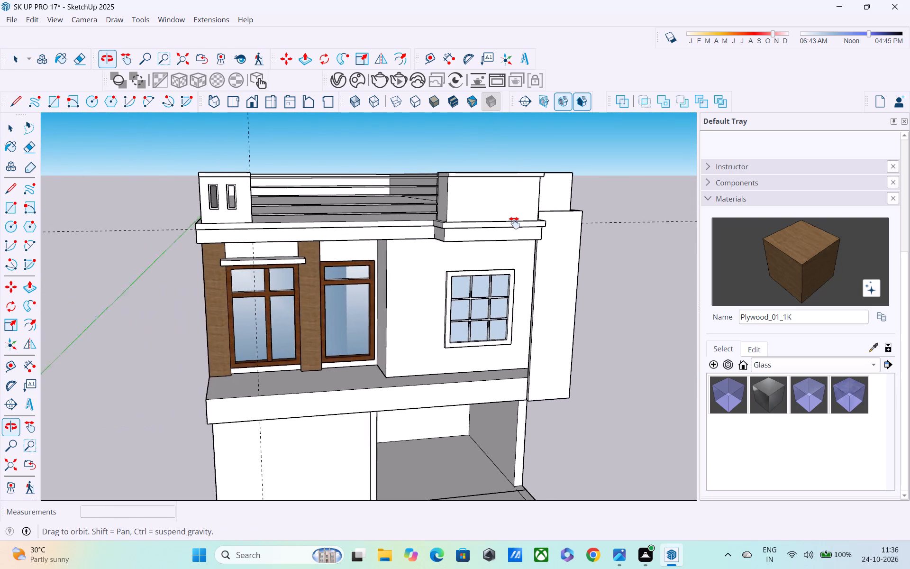
middle_click_drag(514, 223, 527, 223, "shift")
scroll(524, 220, "down", 3)
middle_click_drag(521, 219, 260, 308)
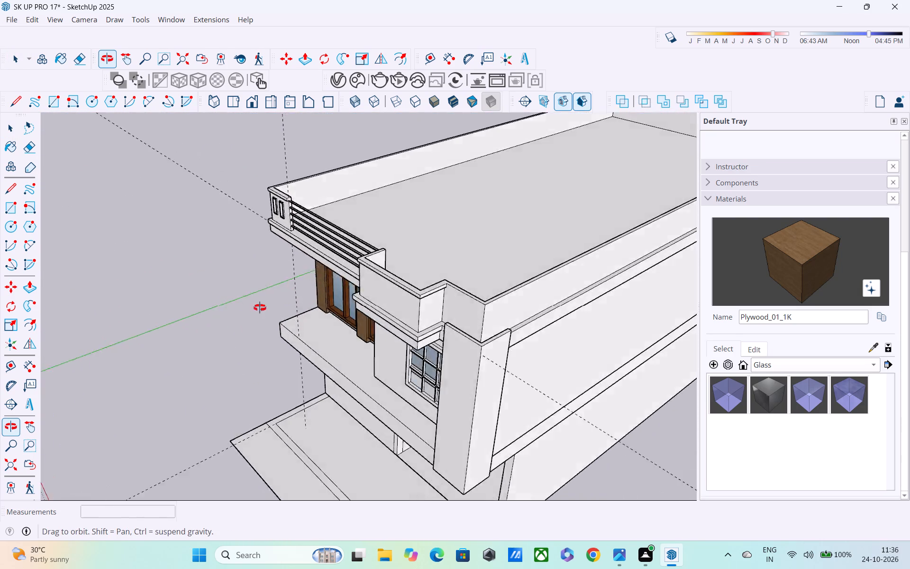
middle_click_drag(260, 308, 383, 233)
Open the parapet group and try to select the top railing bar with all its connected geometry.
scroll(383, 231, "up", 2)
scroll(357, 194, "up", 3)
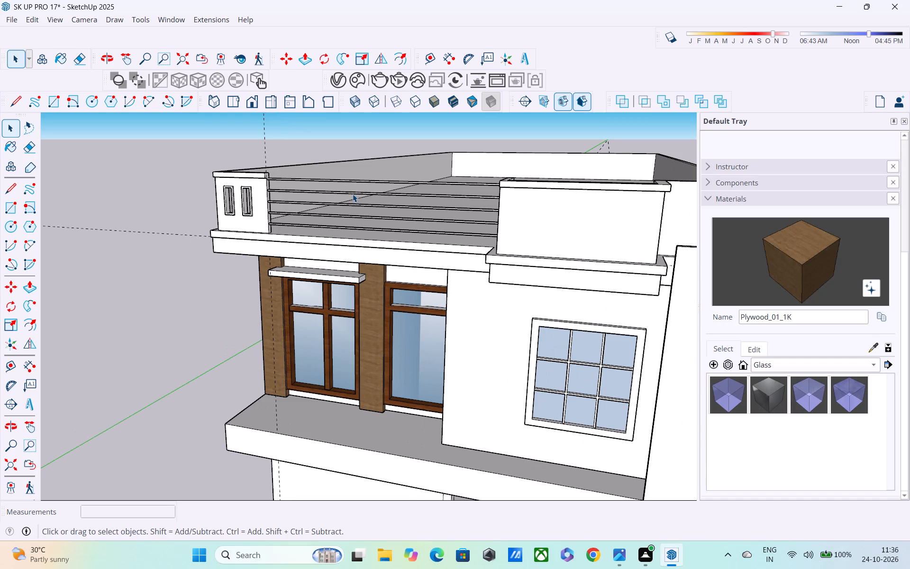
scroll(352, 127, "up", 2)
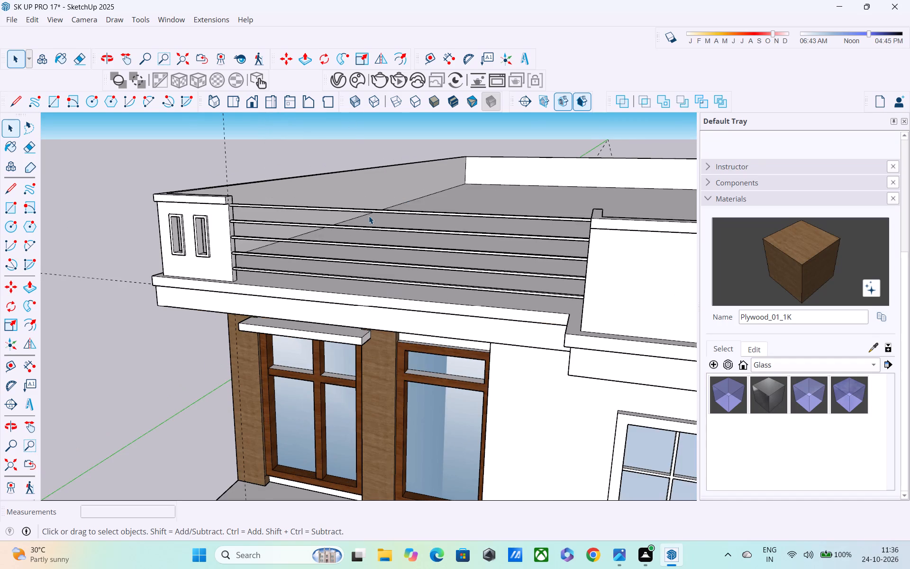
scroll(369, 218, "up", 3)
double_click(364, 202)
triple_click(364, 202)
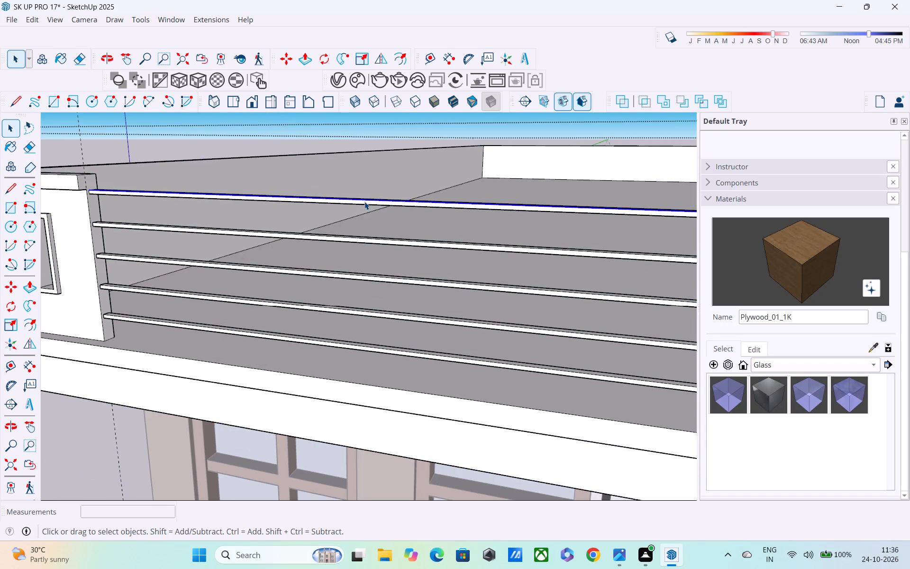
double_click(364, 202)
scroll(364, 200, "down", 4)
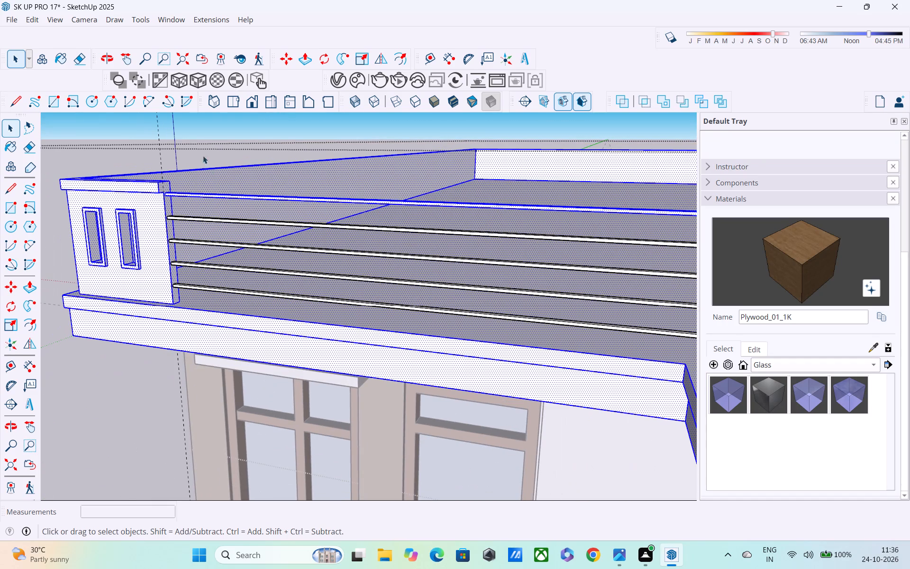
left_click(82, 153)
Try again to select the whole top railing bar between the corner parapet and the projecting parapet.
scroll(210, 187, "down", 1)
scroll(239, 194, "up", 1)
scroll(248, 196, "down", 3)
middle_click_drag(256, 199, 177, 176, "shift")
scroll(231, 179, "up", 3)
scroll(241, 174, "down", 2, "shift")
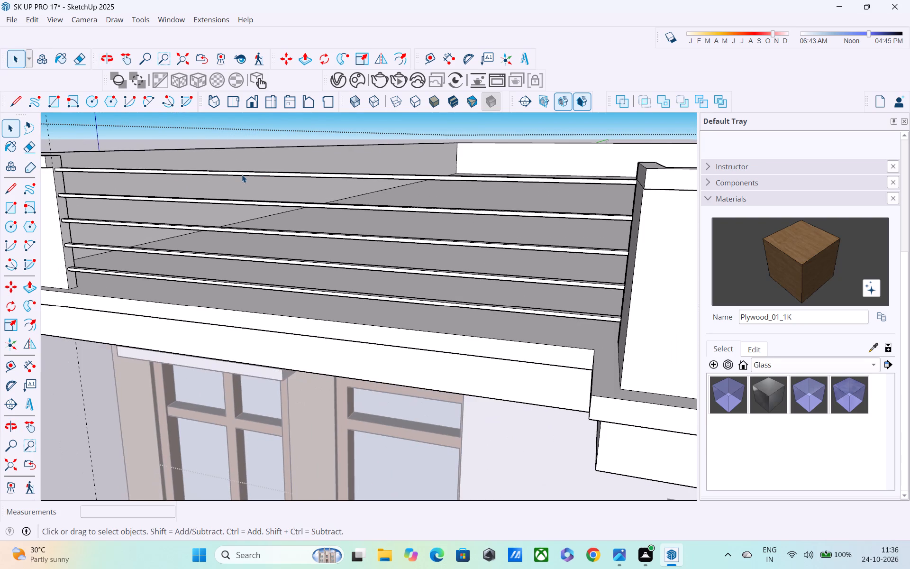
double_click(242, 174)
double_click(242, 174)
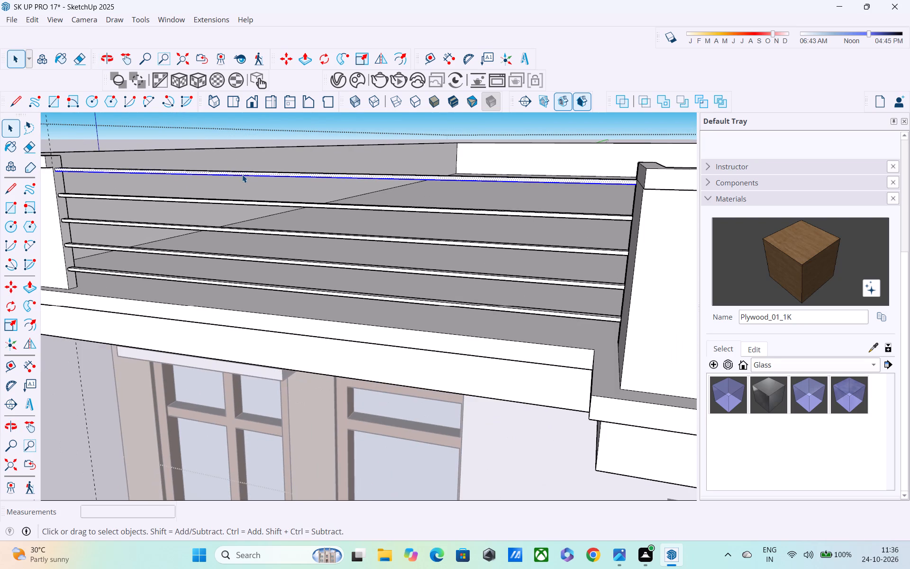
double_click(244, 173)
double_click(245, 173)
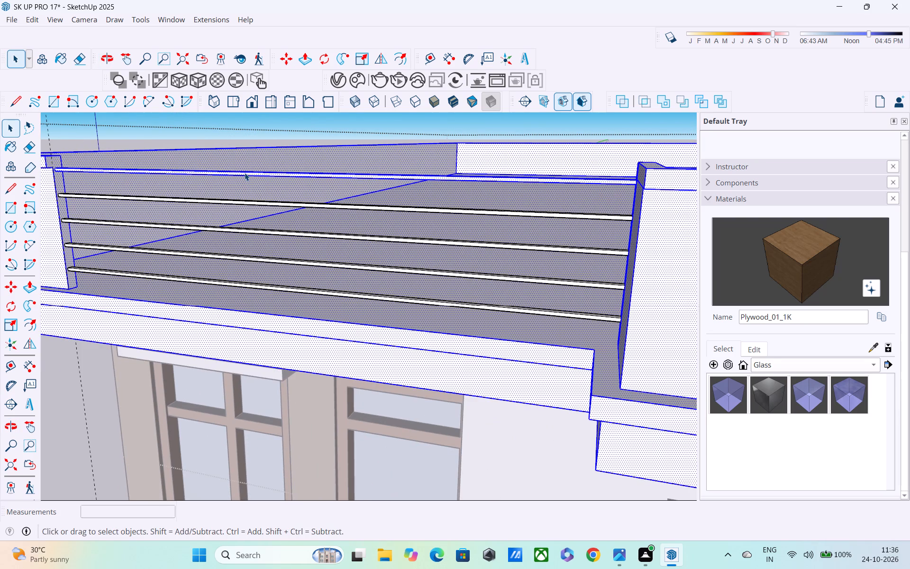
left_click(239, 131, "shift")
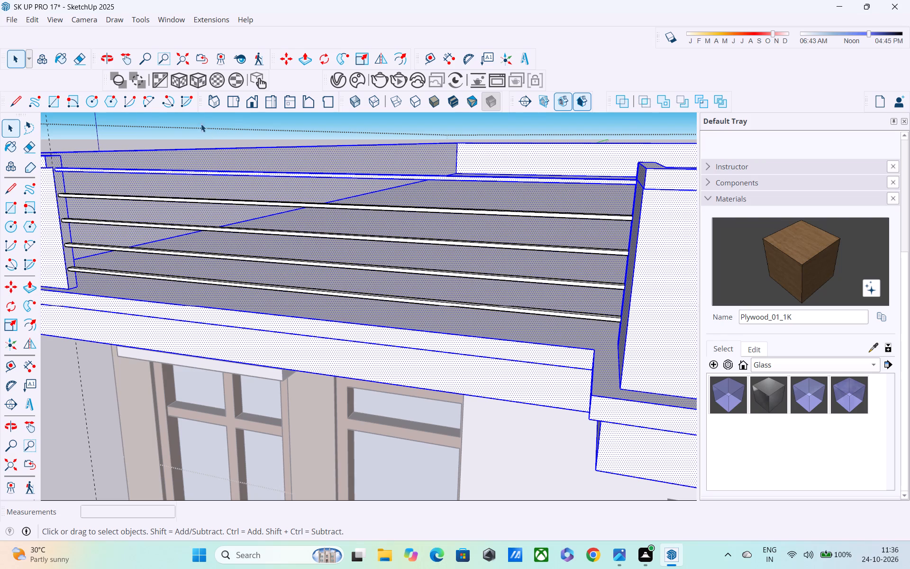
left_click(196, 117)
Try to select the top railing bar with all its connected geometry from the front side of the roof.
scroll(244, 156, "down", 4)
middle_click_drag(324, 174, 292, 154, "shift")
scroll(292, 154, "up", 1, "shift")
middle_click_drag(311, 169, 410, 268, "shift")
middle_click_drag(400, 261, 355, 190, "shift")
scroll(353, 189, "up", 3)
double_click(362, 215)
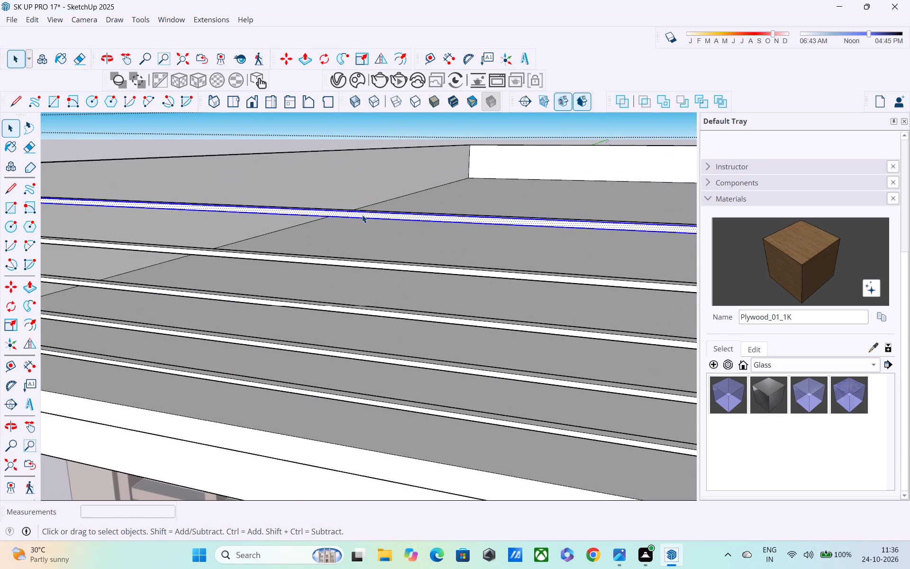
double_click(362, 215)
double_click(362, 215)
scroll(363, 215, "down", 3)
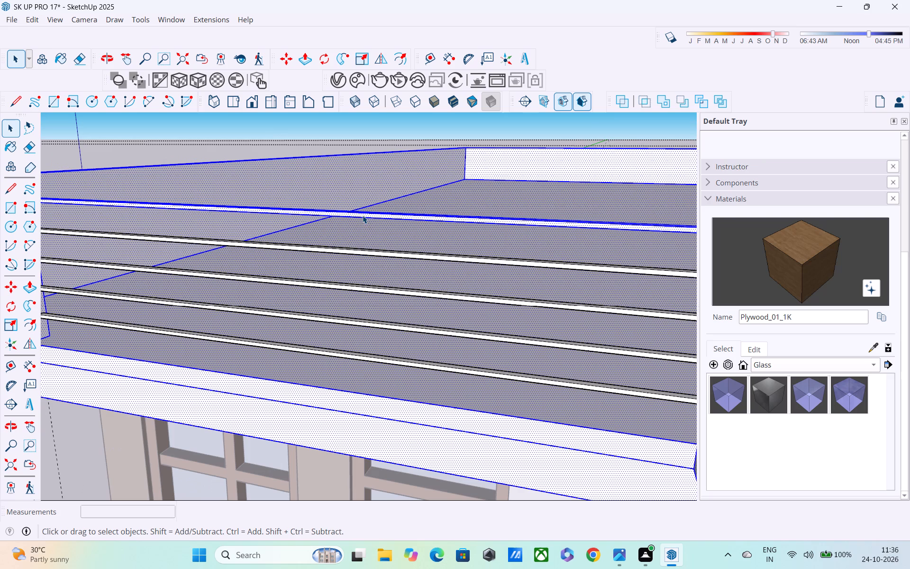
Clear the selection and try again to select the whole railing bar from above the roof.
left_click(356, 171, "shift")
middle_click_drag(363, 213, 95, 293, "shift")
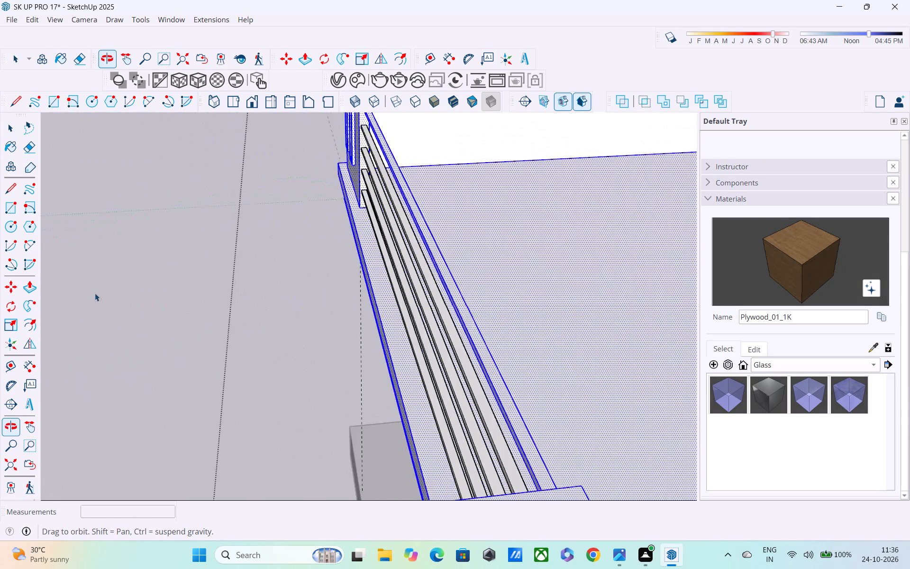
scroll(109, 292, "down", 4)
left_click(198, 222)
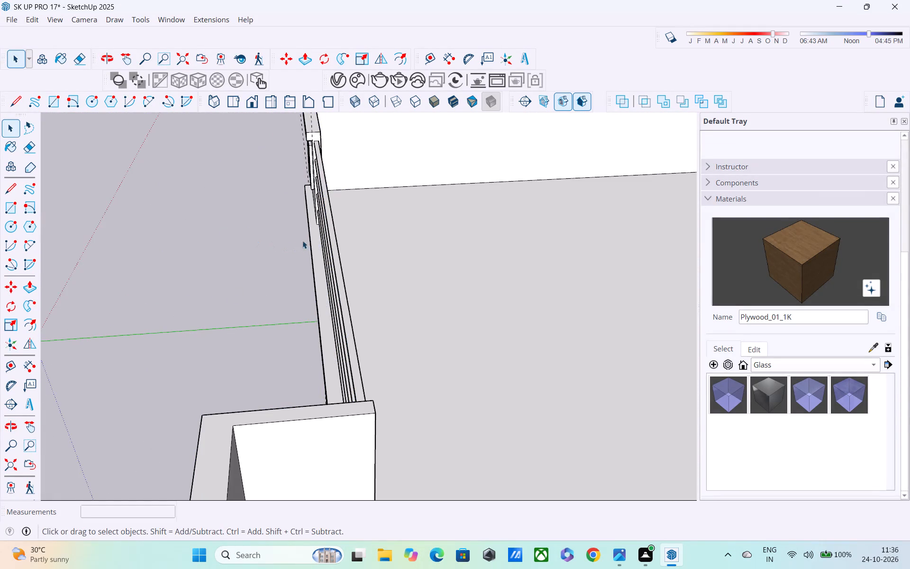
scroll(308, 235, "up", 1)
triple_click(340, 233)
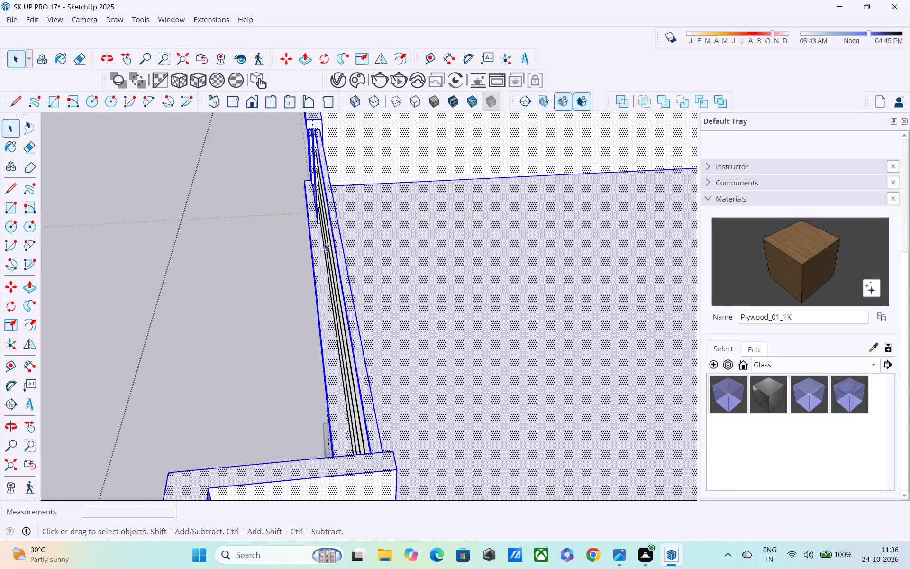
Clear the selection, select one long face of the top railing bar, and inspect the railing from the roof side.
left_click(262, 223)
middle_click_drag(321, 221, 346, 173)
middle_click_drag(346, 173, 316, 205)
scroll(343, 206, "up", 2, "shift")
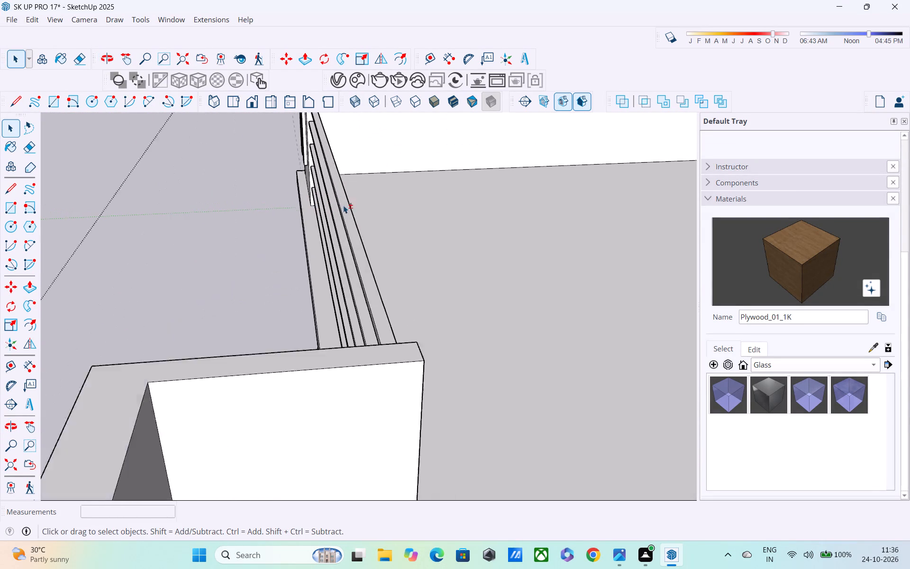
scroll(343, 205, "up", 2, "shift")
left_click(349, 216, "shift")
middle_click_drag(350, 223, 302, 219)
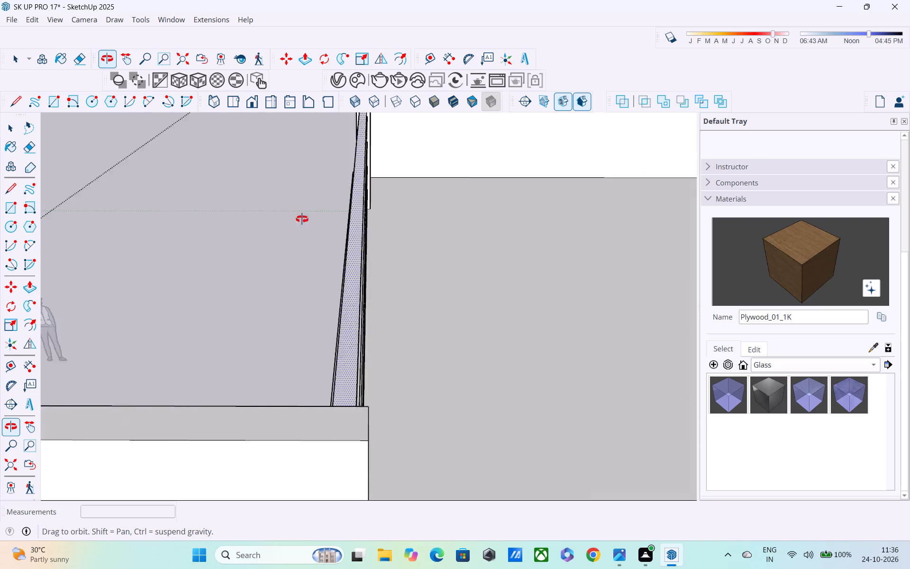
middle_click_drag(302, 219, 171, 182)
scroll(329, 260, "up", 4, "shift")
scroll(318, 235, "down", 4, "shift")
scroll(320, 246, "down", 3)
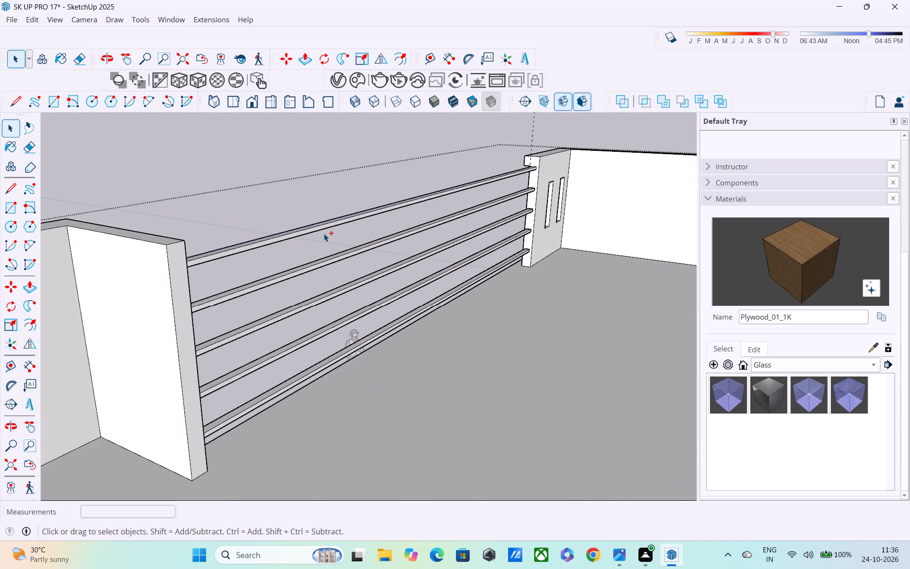
Undo the pushed frames and openings in the corner parapet, back to two plain upright outlines.
key("ctrl+z")
key("ctrl+z")
key("ctrl+z")
middle_click_drag(332, 242, 578, 276)
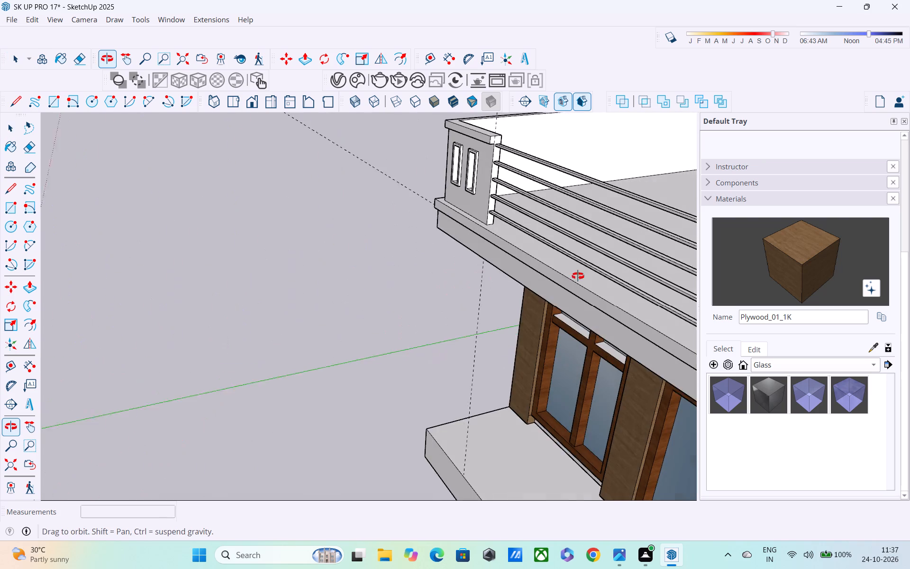
middle_click_drag(578, 276, 578, 274)
key("ctrl+z")
key("ctrl+z")
key("ctrl+z")
key("ctrl+z")
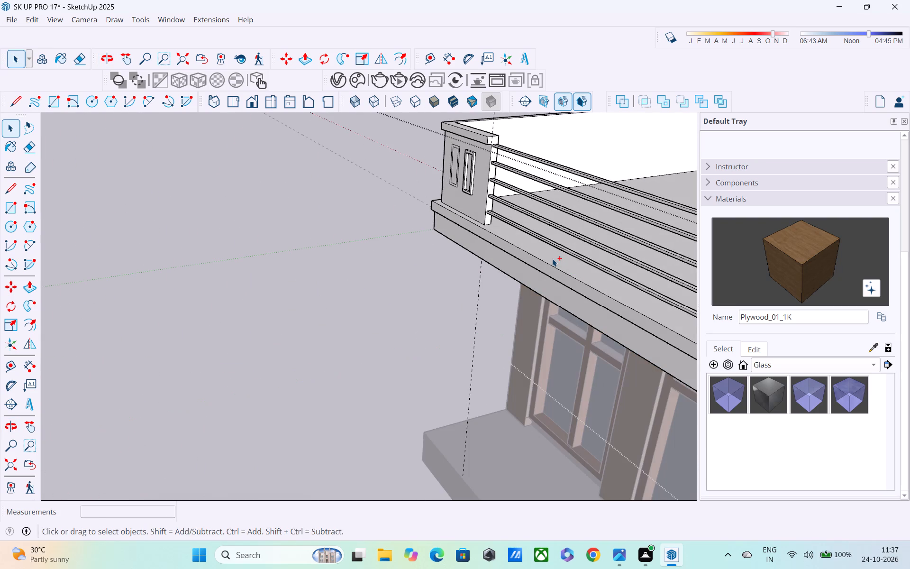
key("ctrl+z")
key("ctrl+z")
key("ctrl+z")
key("ctrl+z")
key("ctrl+z")
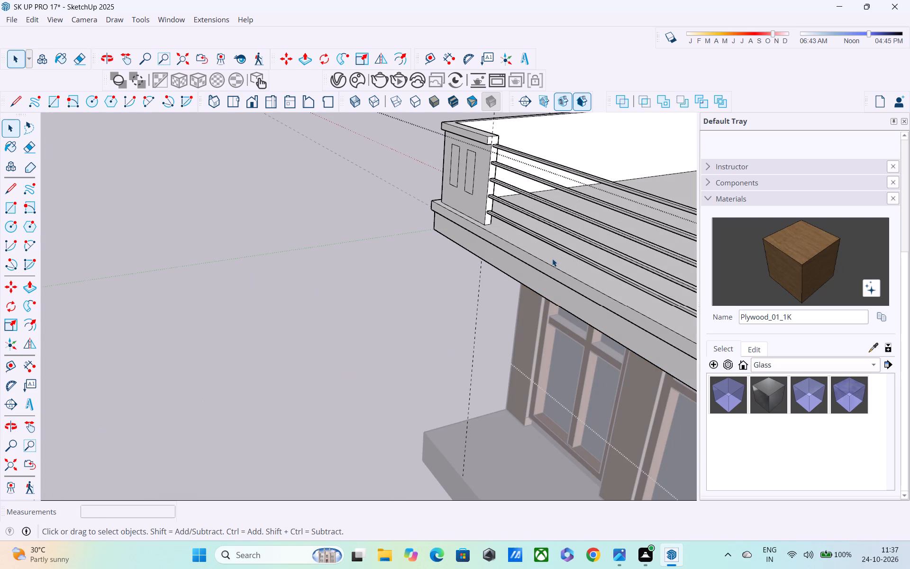
Undo the two upright outlines in the corner parapet and the lower railing bar copies, back to the single top bar.
key("ctrl+z")
key("ctrl+z")
key("ctrl+z")
key("ctrl+z")
key("ctrl+z")
key("ctrl+z")
key("ctrl+z")
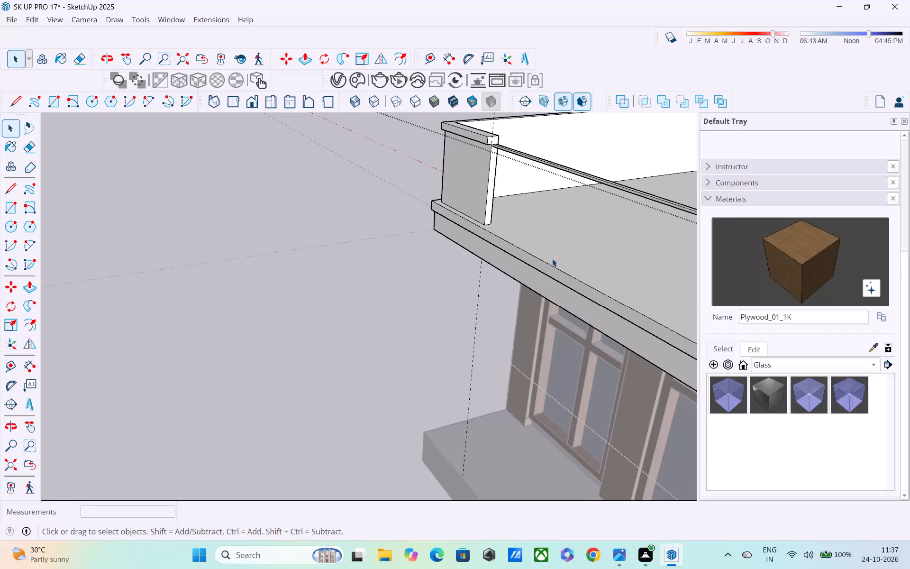
Select the long faces and edges of the single top railing bar one by one, building up one selection.
middle_click_drag(537, 276, 405, 347, "shift")
scroll(440, 279, "up", 2)
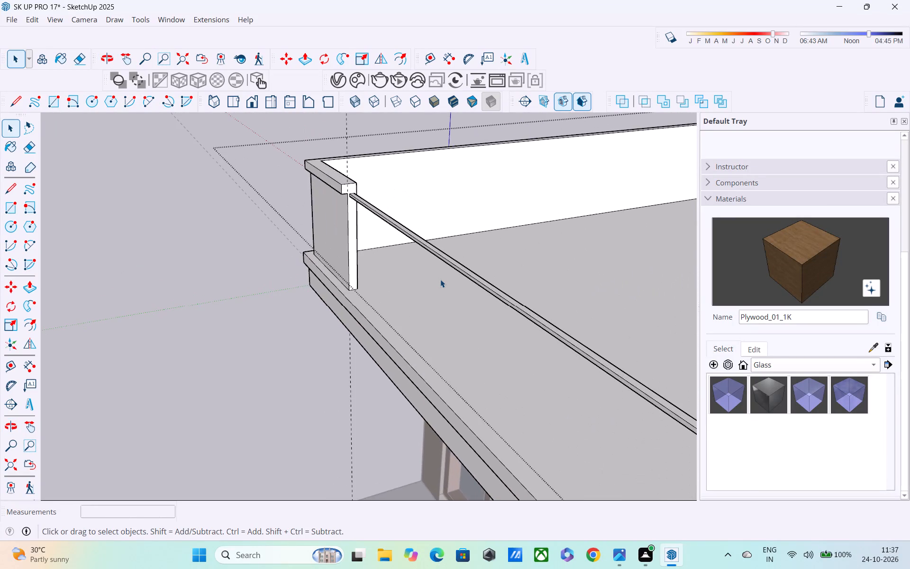
scroll(453, 267, "up", 4)
double_click(457, 267, "shift")
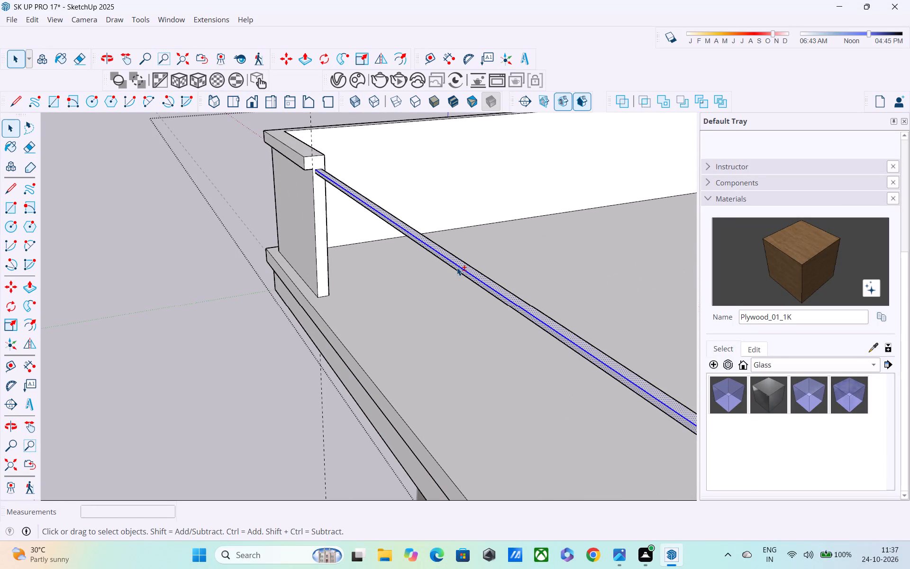
middle_click_drag(457, 268, 218, 259)
scroll(198, 186, "up", 8, "shift")
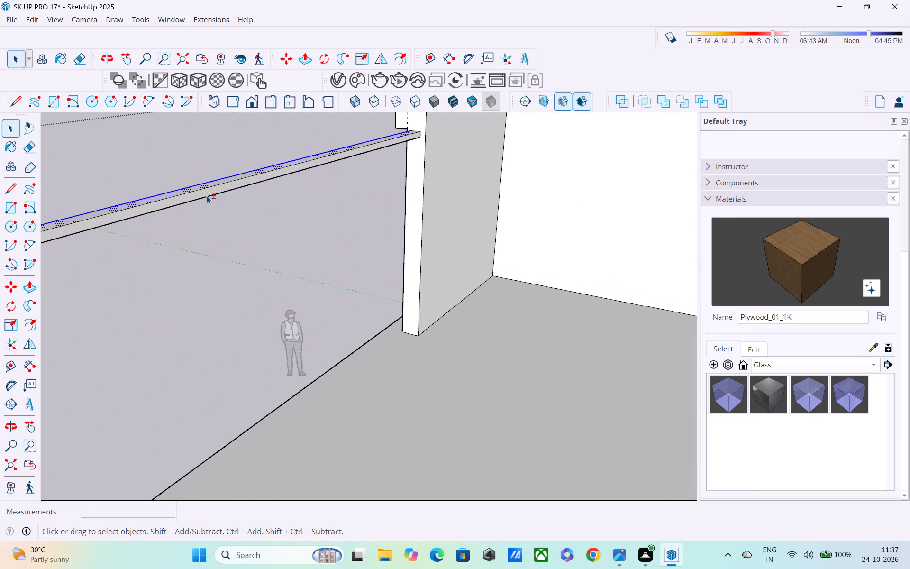
left_click(206, 195, "shift")
middle_click_drag(212, 191, 343, 309)
scroll(207, 245, "up", 3)
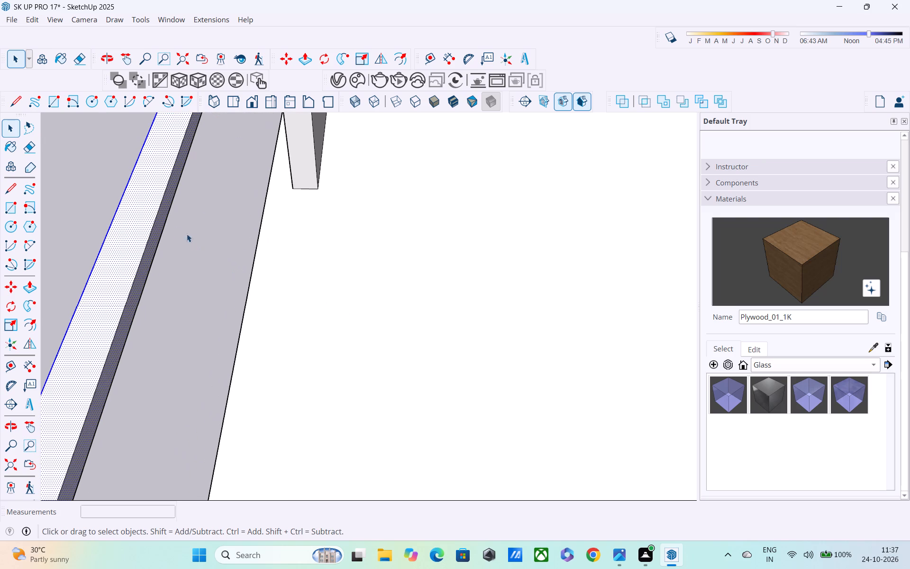
left_click(149, 212, "shift")
left_click(149, 215, "shift")
left_click(125, 303, "shift")
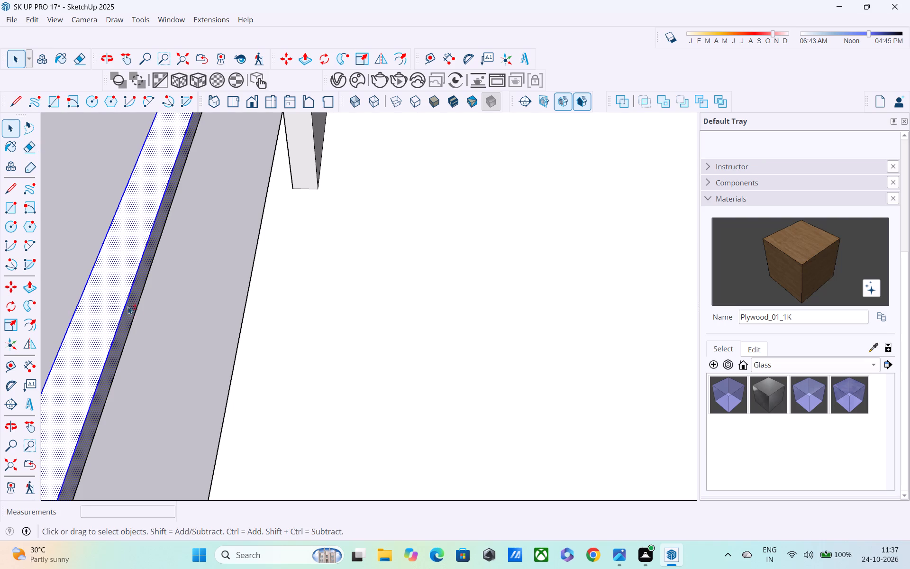
middle_click_drag(129, 312, 68, 256, "shift")
scroll(82, 254, "up", 4, "shift")
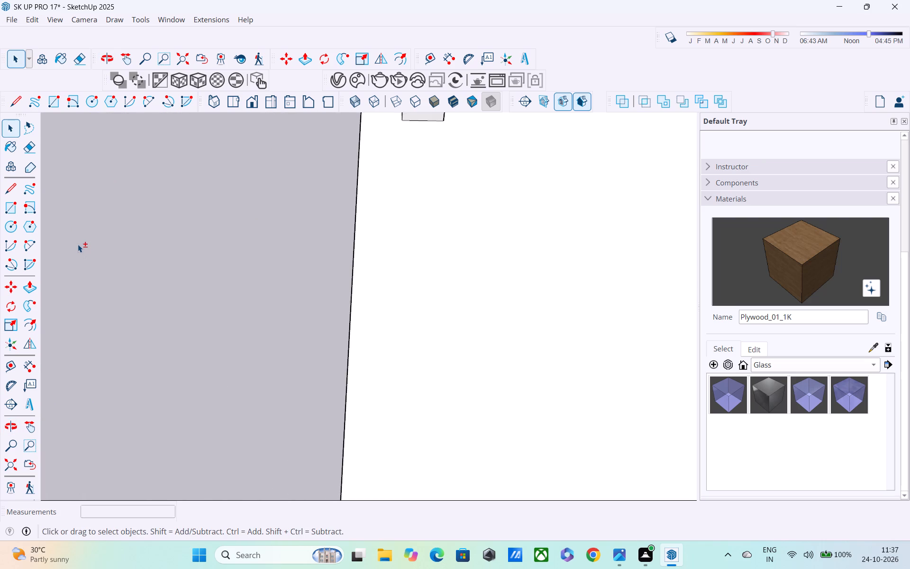
scroll(78, 244, "down", 4, "shift")
left_click(73, 238, "shift")
scroll(73, 238, "down", 4)
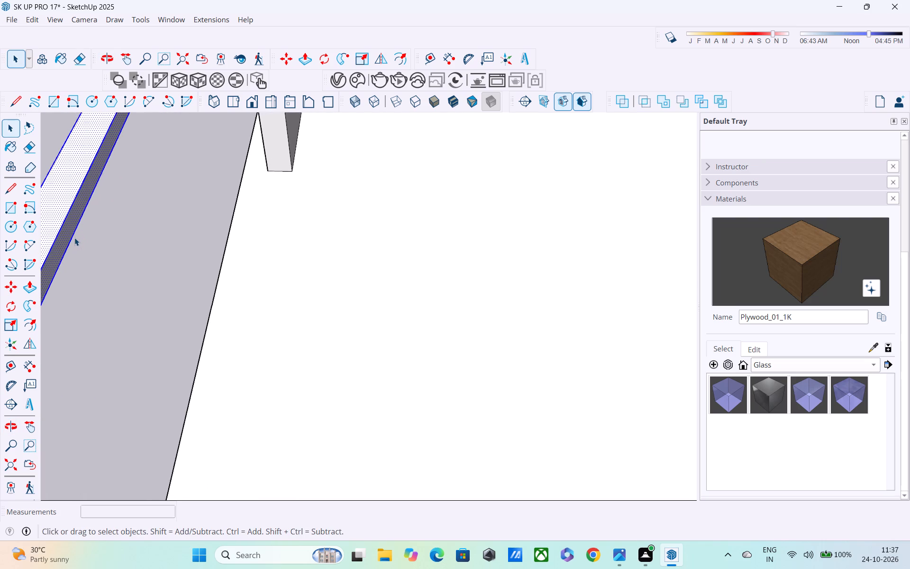
Examine the selected railing bar between the two parapet ends from above and from the roof side.
middle_click_drag(75, 237, 49, 174)
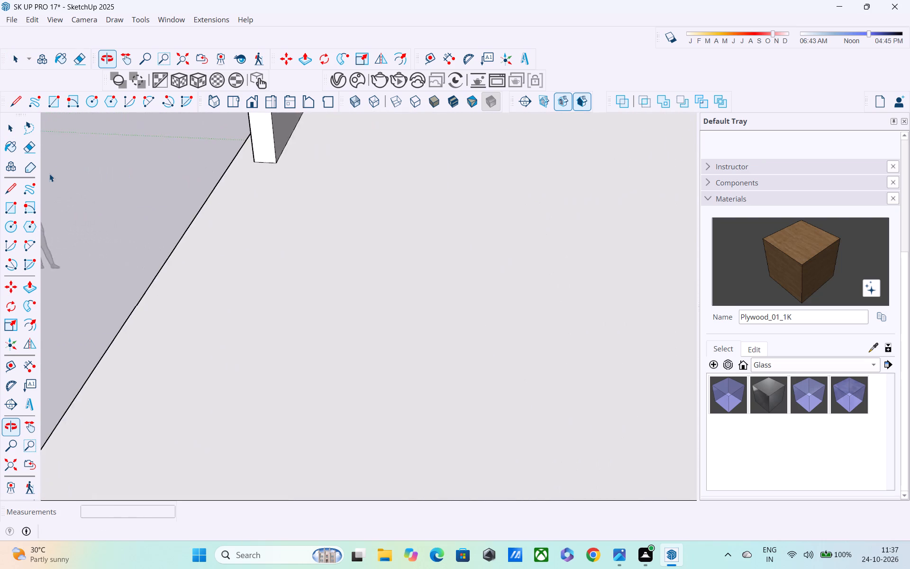
scroll(54, 174, "down", 9)
middle_click_drag(143, 192, 322, 203, "shift")
middle_click_drag(287, 191, 280, 187)
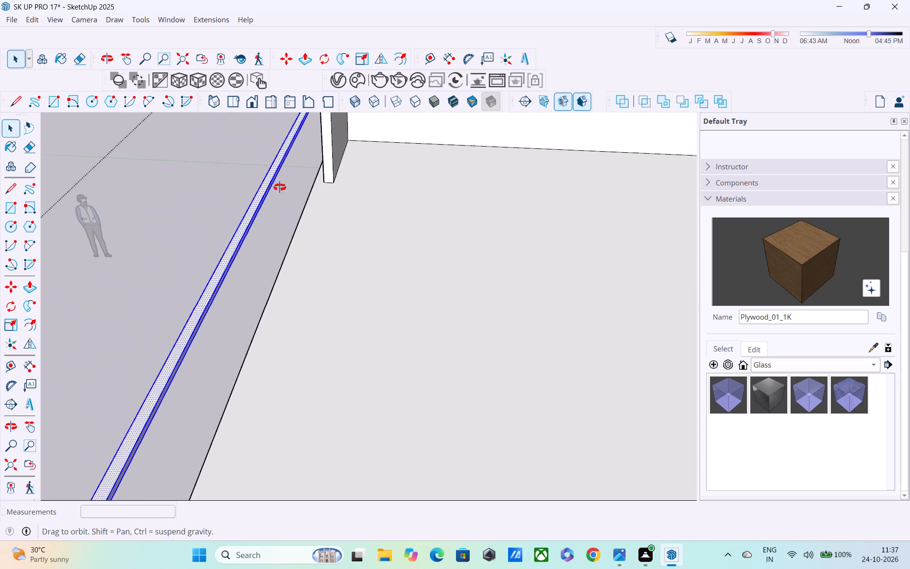
middle_click_drag(280, 187, 374, 187)
middle_click_drag(315, 204, 335, 238)
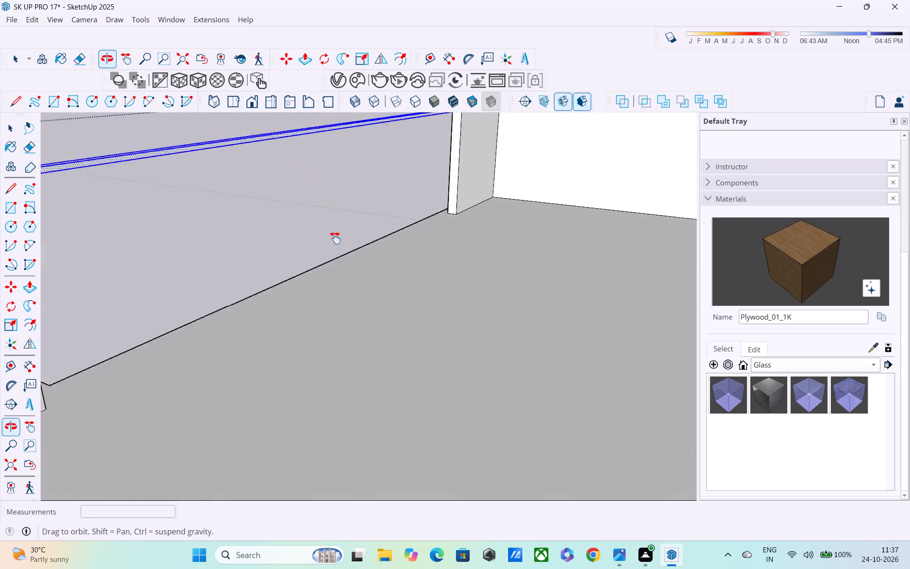
middle_click_drag(335, 238, 412, 307)
middle_click_drag(416, 311, 403, 298)
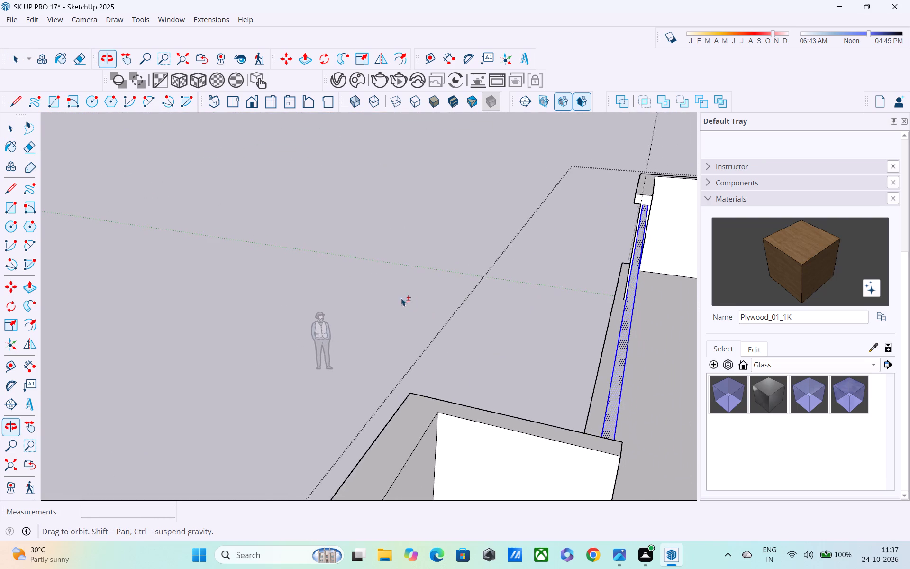
scroll(380, 293, "down", 2)
scroll(822, 302, "down", 1)
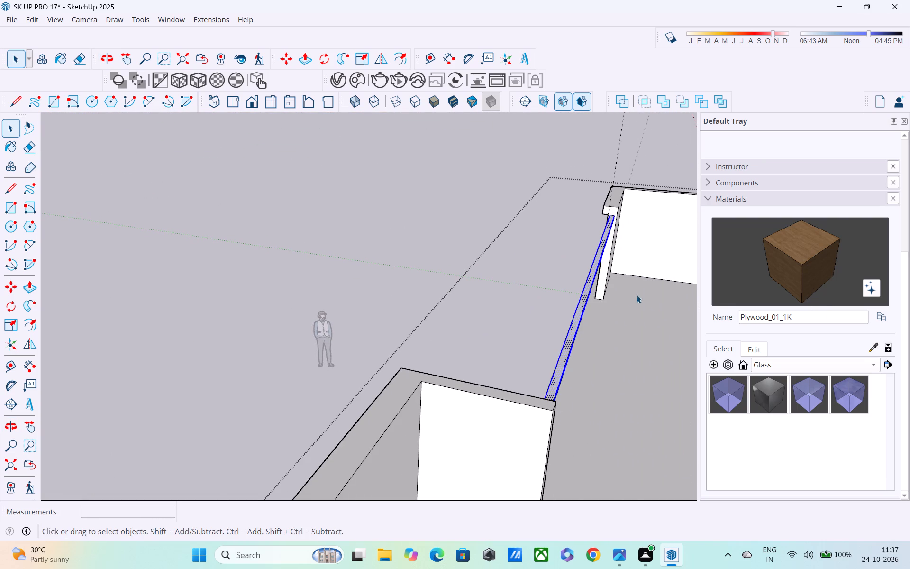
scroll(621, 284, "up", 1)
scroll(584, 273, "down", 1)
middle_click_drag(582, 273, 565, 381)
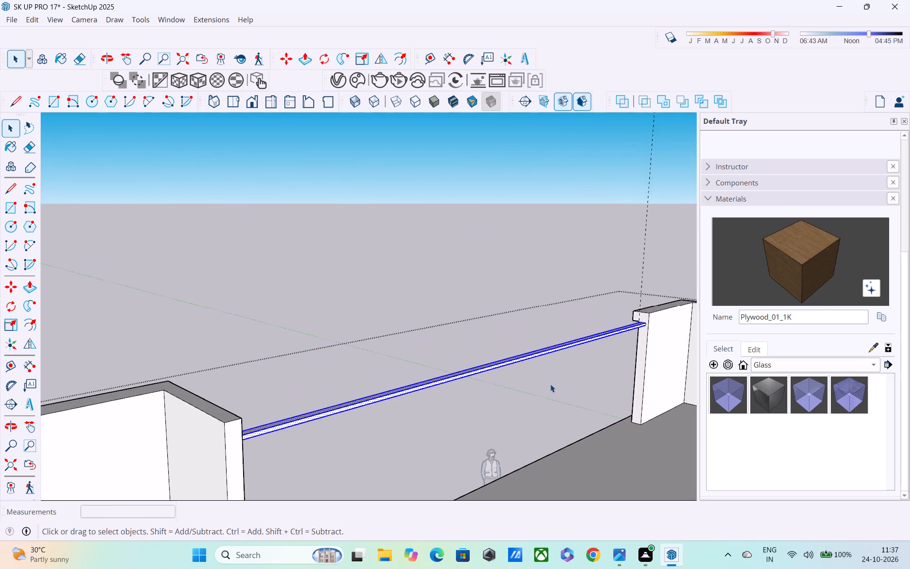
middle_click_drag(548, 384, 594, 449)
scroll(555, 374, "down", 5)
scroll(525, 299, "down", 2)
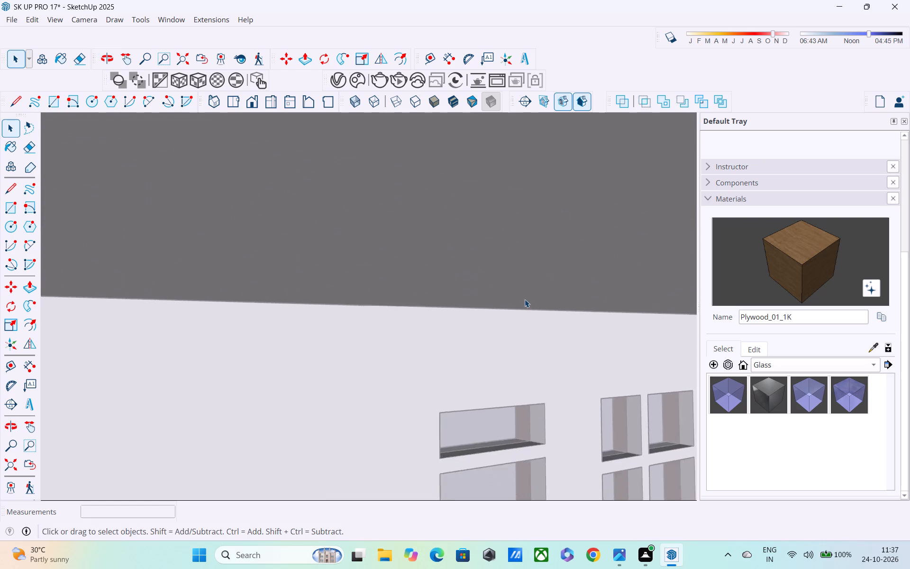
scroll(525, 299, "down", 9)
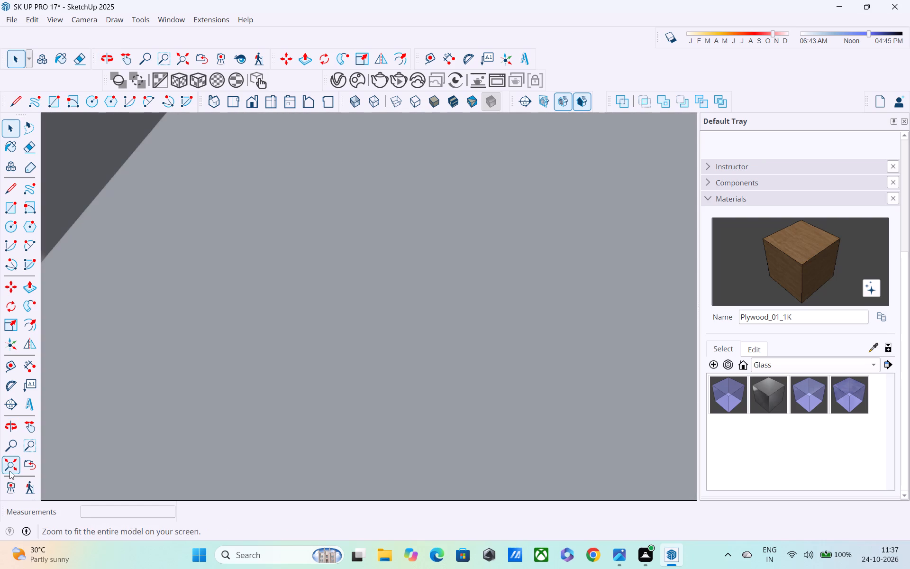
Examine the selected railing bar between the parapet ends from the roof side and from below.
left_click(9, 468)
middle_click_drag(198, 319, 327, 551, "shift")
scroll(331, 407, "up", 3)
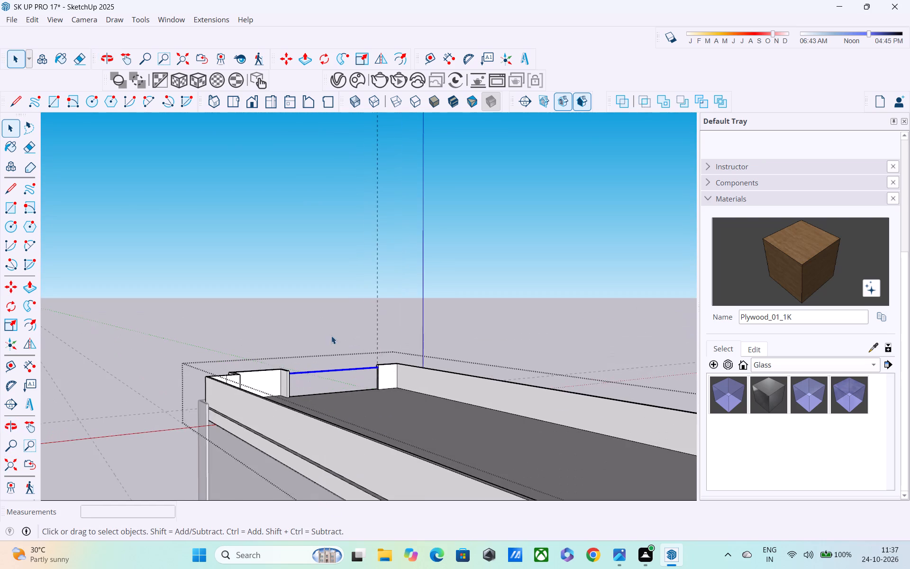
scroll(331, 345, "up", 5)
middle_click_drag(331, 373, 414, 429)
scroll(406, 419, "up", 2)
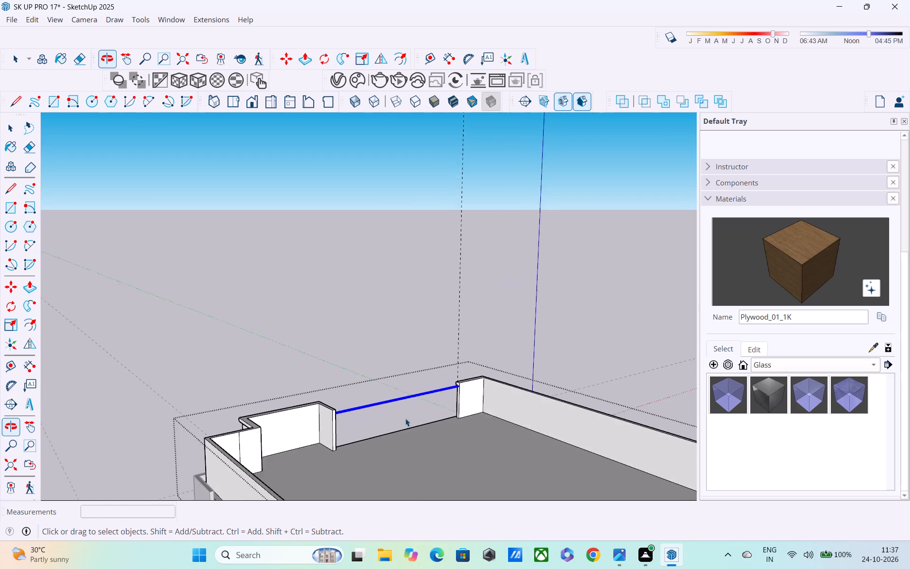
scroll(405, 418, "up", 13)
middle_click_drag(395, 387, 378, 366)
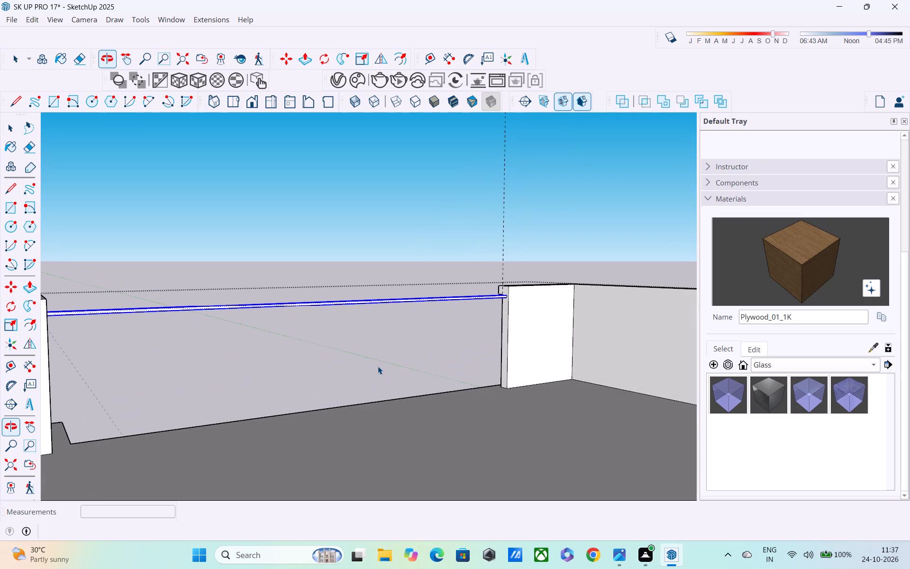
middle_click_drag(382, 368, 454, 474, "shift")
middle_click_drag(456, 473, 452, 399)
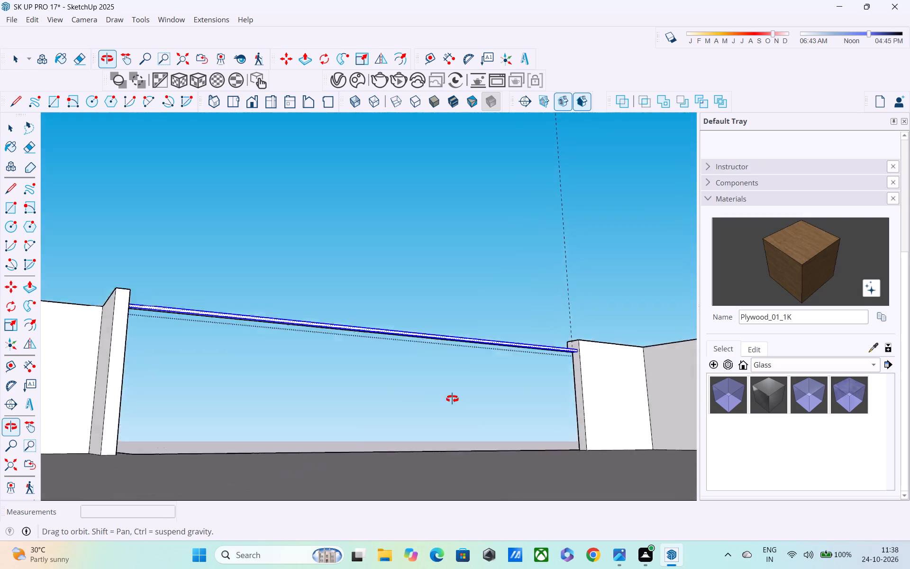
middle_click_drag(452, 399, 469, 412)
scroll(473, 388, "up", 10)
middle_click_drag(473, 355, 474, 353)
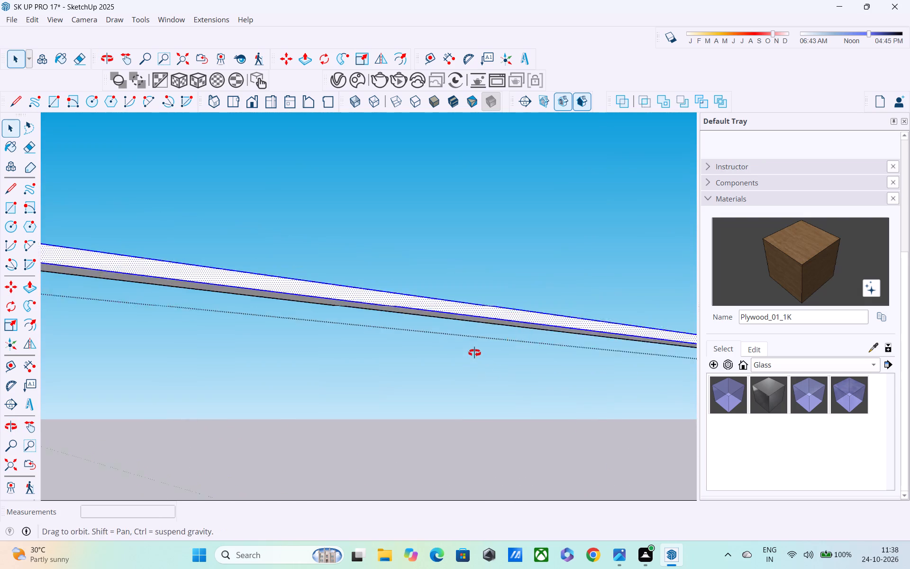
middle_click_drag(474, 353, 475, 350)
scroll(478, 377, "up", 6)
scroll(479, 374, "down", 2)
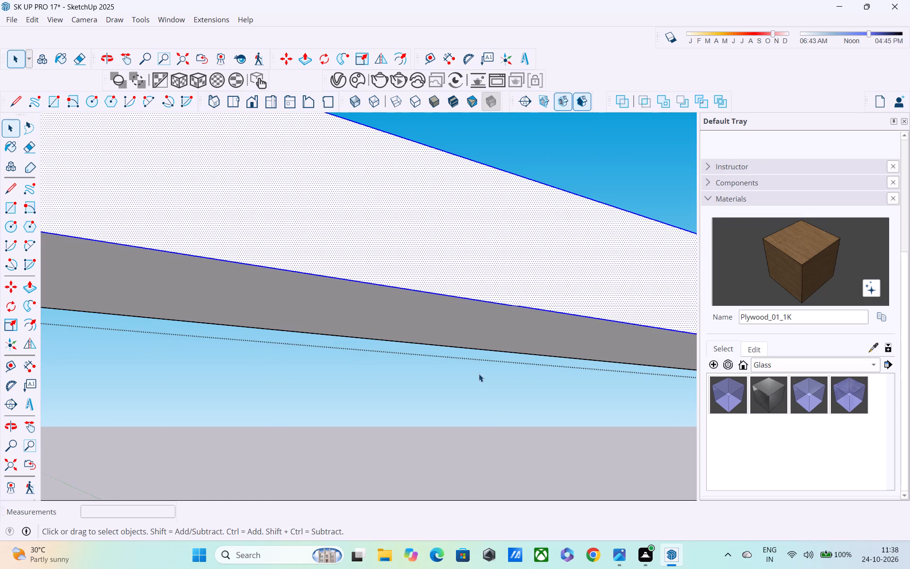
Select the railing bar's long faces on all sides and place a copy of the bar away from the roof edge, outside the house.
left_click(474, 329)
left_click(474, 329, "shift")
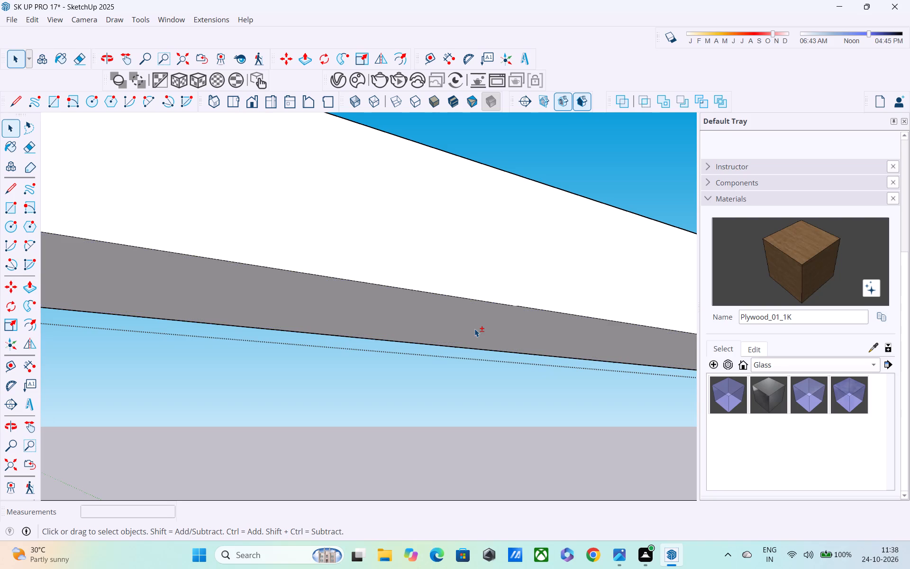
double_click(474, 329, "shift")
double_click(463, 339, "shift")
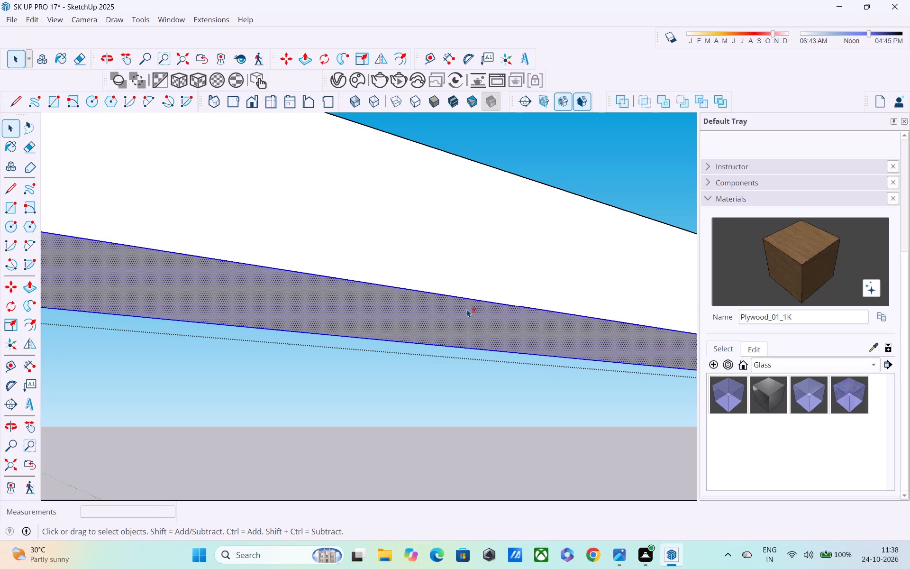
double_click(469, 289, "shift")
scroll(468, 269, "down", 6)
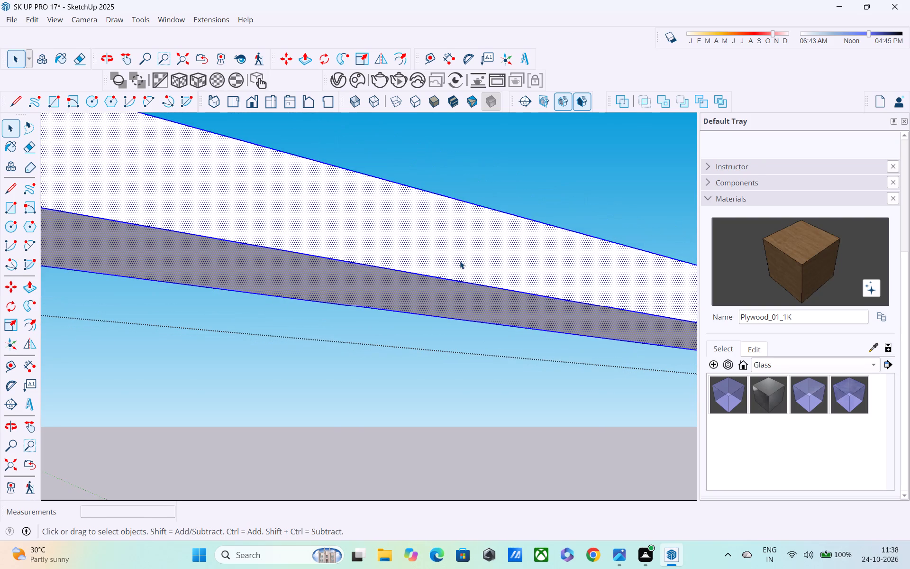
middle_click_drag(460, 261, 679, 269)
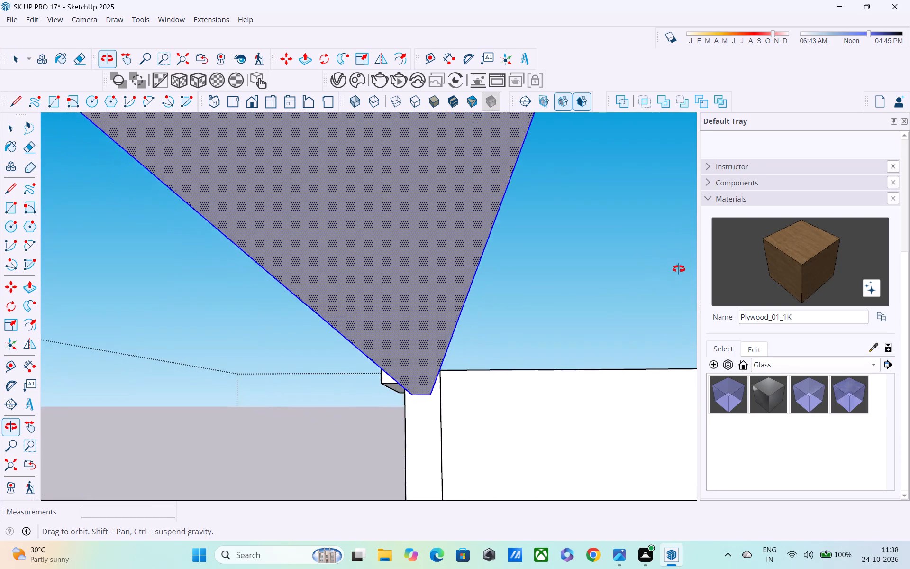
middle_click_drag(679, 269, 780, 324)
left_click(596, 286, "shift")
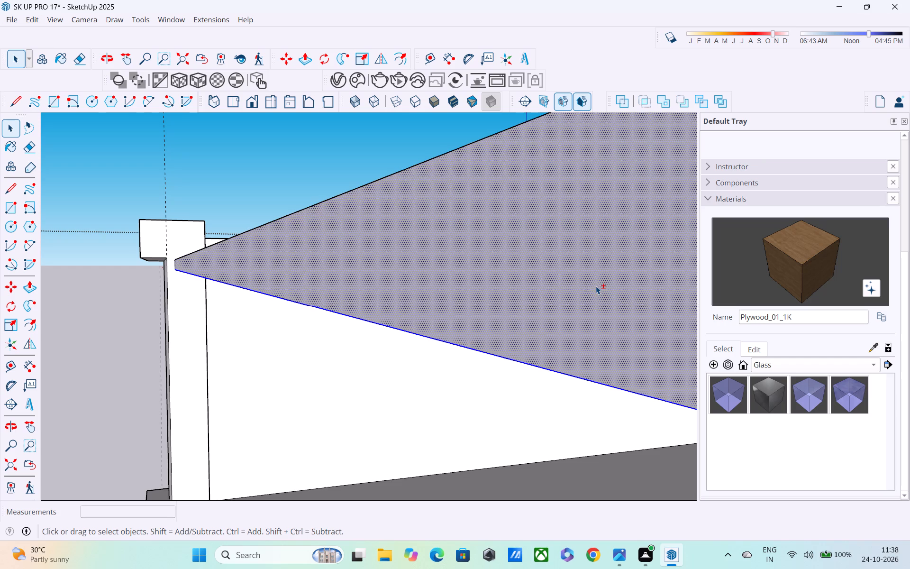
scroll(555, 279, "down", 3, "shift")
left_click(491, 171, "shift")
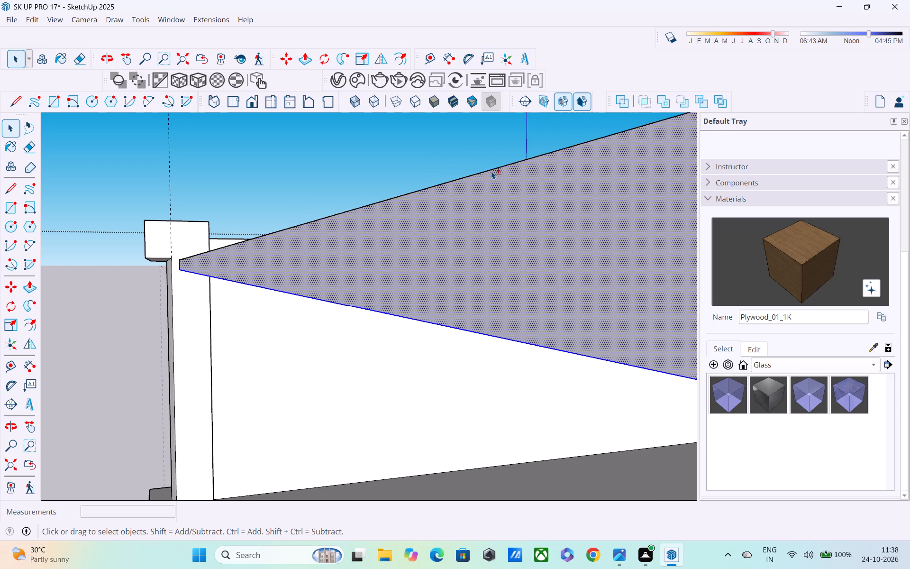
middle_click_drag(505, 193, 388, 325, "shift")
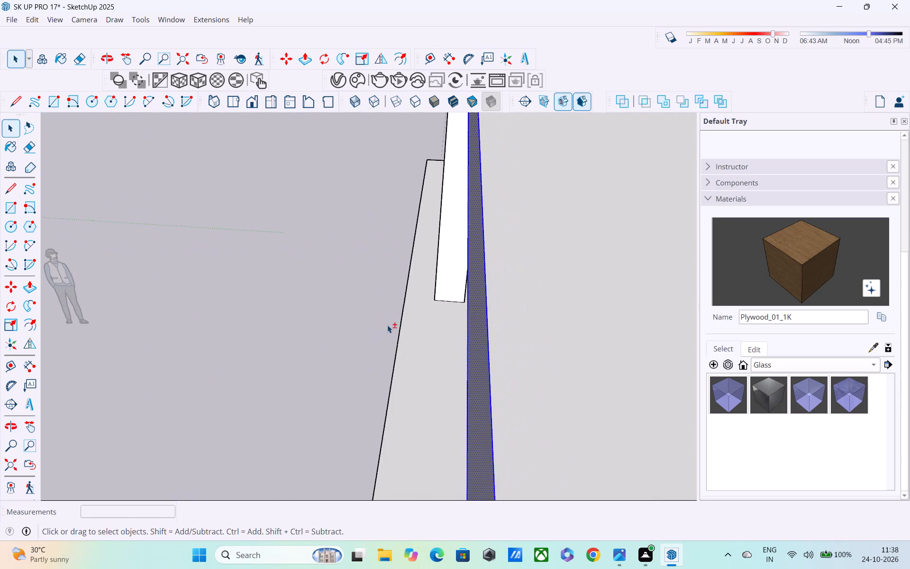
scroll(397, 316, "down", 4, "shift")
left_click(420, 291, "shift")
scroll(419, 293, "down", 3, "shift")
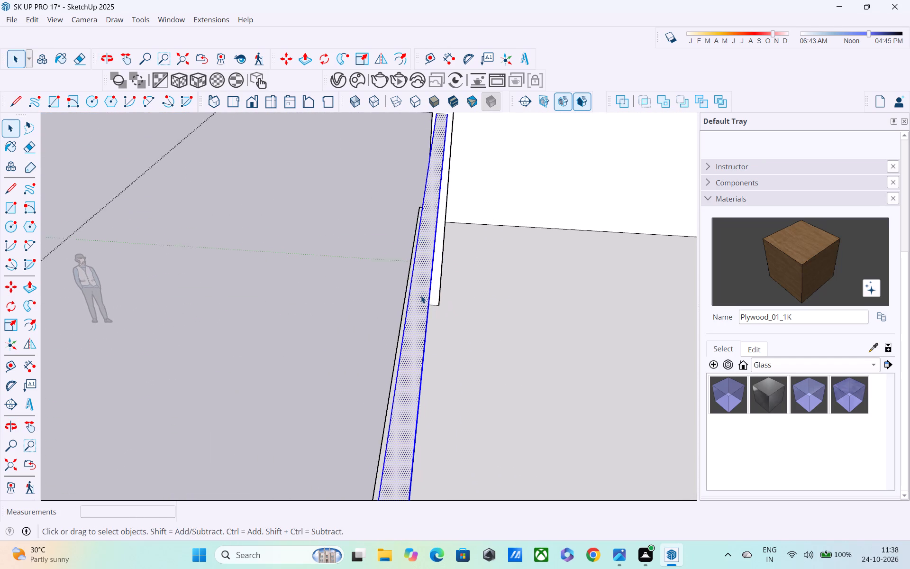
scroll(421, 295, "down", 1, "shift")
middle_click_drag(419, 327, 399, 296)
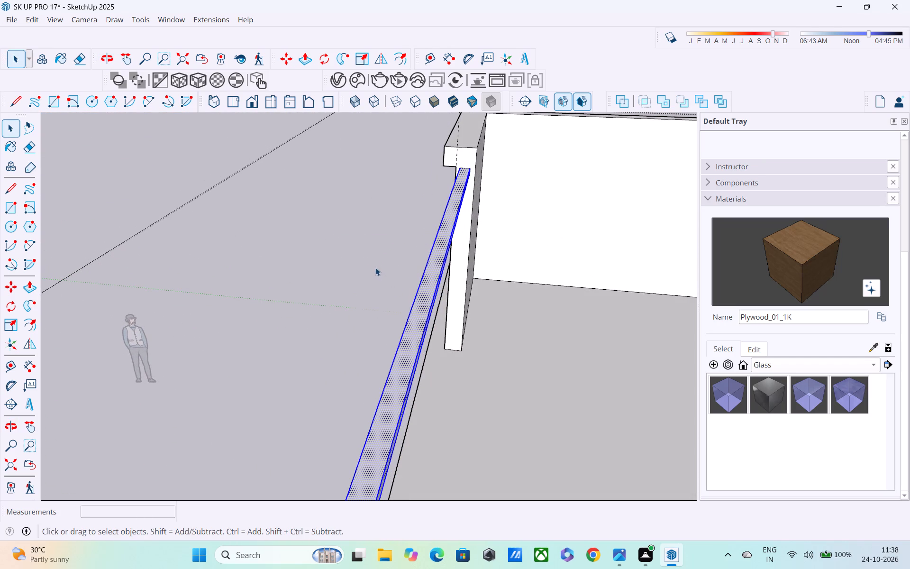
key("m")
left_click(402, 383)
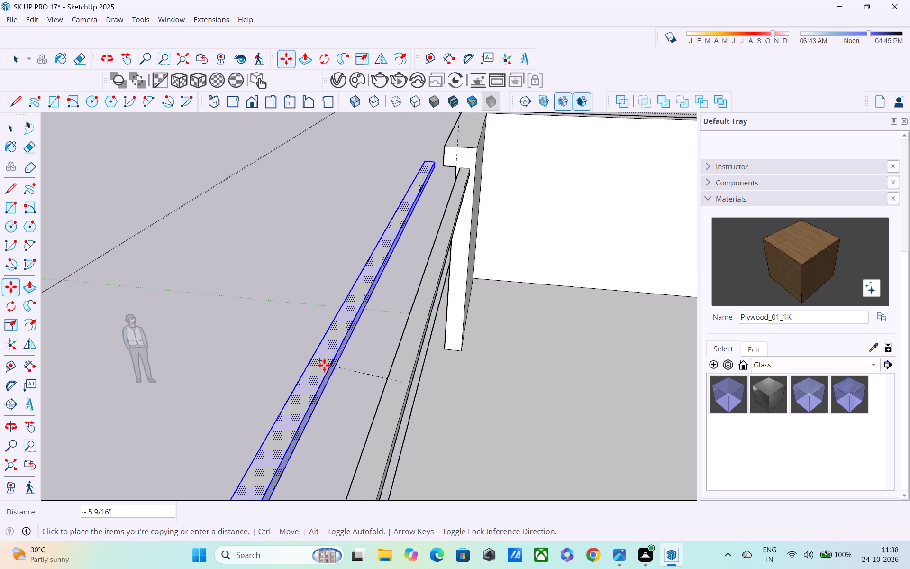
middle_click_drag(200, 297, 211, 298)
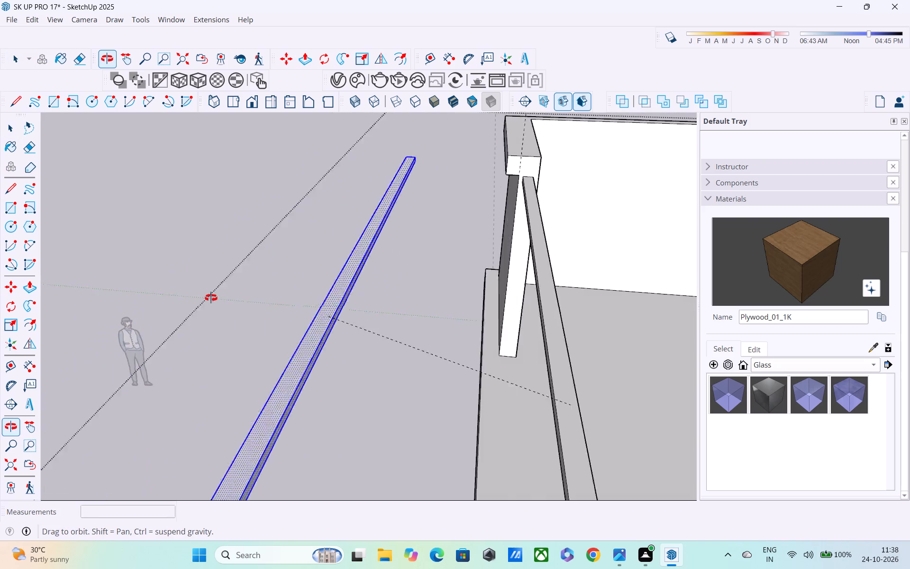
middle_click_drag(211, 298, 264, 297)
left_click(209, 284)
Select the long faces of the original railing bar between the parapet ends and scale it taller along the blue axis by about 1.6.
scroll(323, 297, "down", 4)
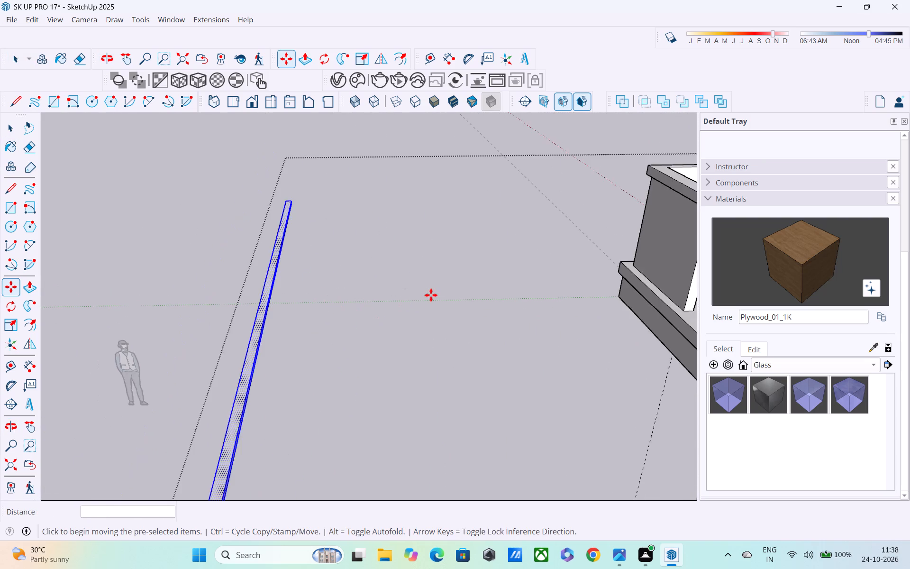
scroll(431, 295, "down", 3)
middle_click_drag(478, 316, 383, 295, "shift")
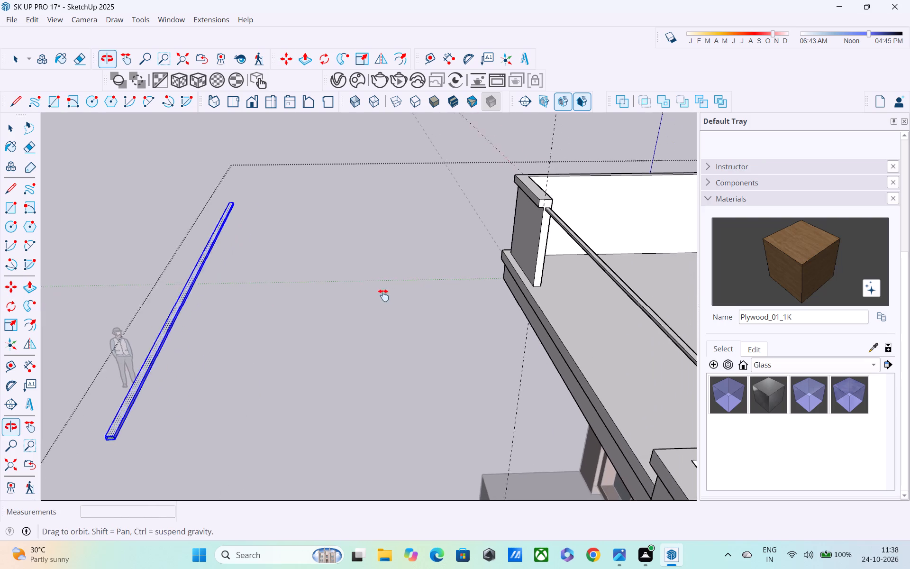
middle_click_drag(383, 295, 374, 295, "shift")
scroll(553, 301, "up", 3)
key("space")
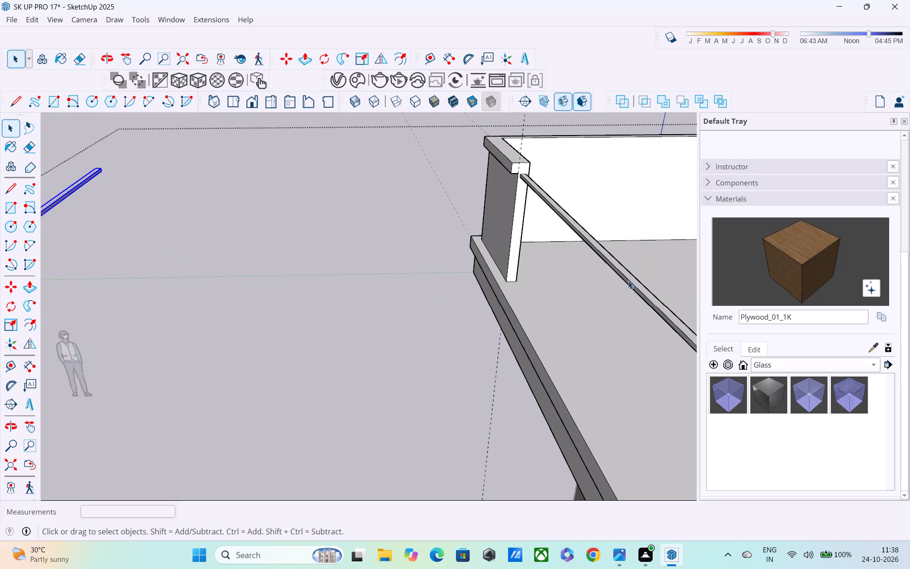
scroll(628, 283, "up", 8)
double_click(633, 280, "shift")
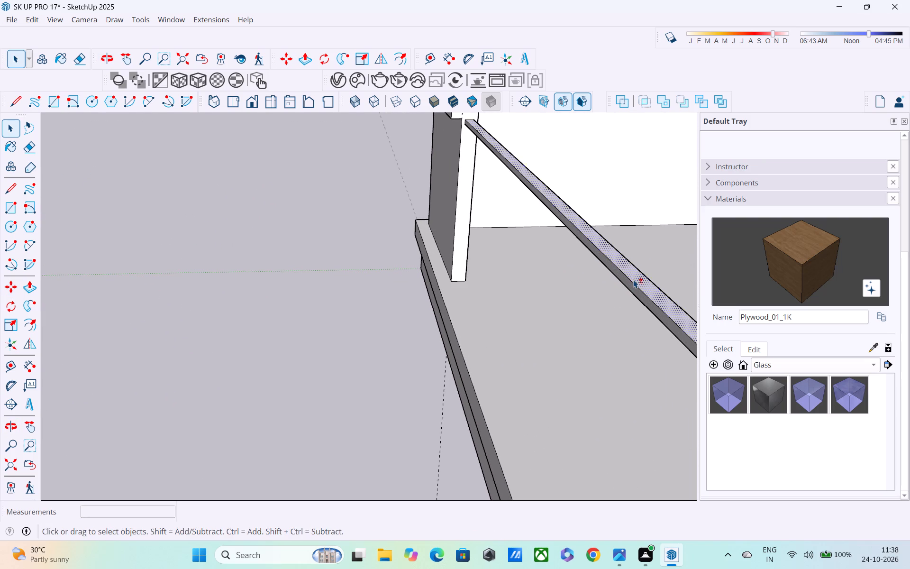
double_click(633, 292, "shift")
middle_click_drag(632, 301, 516, 295, "shift")
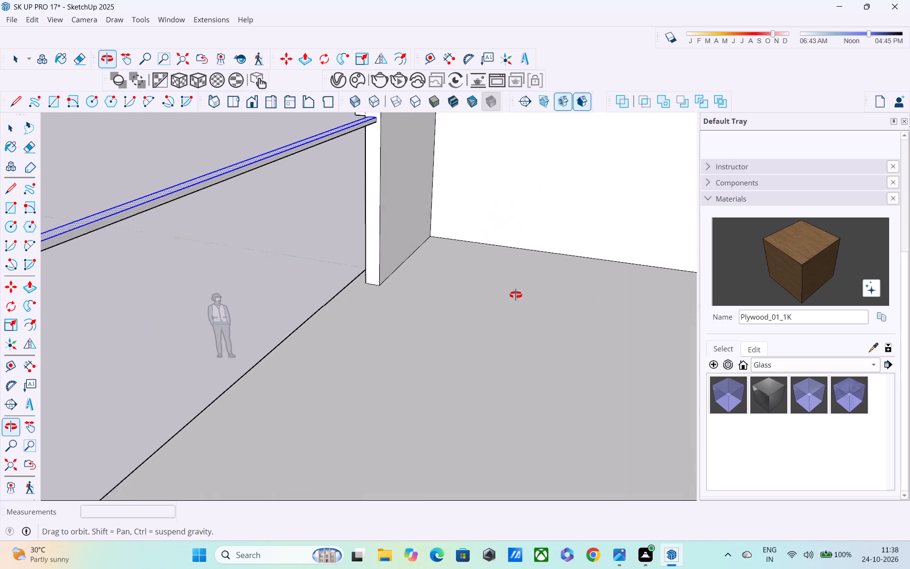
middle_click_drag(516, 295, 513, 294, "shift")
scroll(265, 176, "up", 4)
double_click(265, 179)
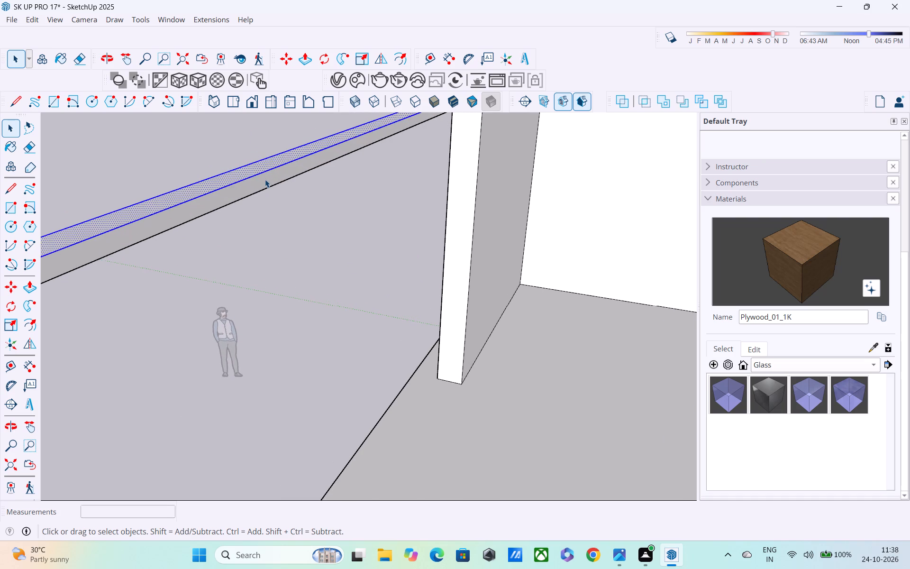
left_click(255, 165, "shift")
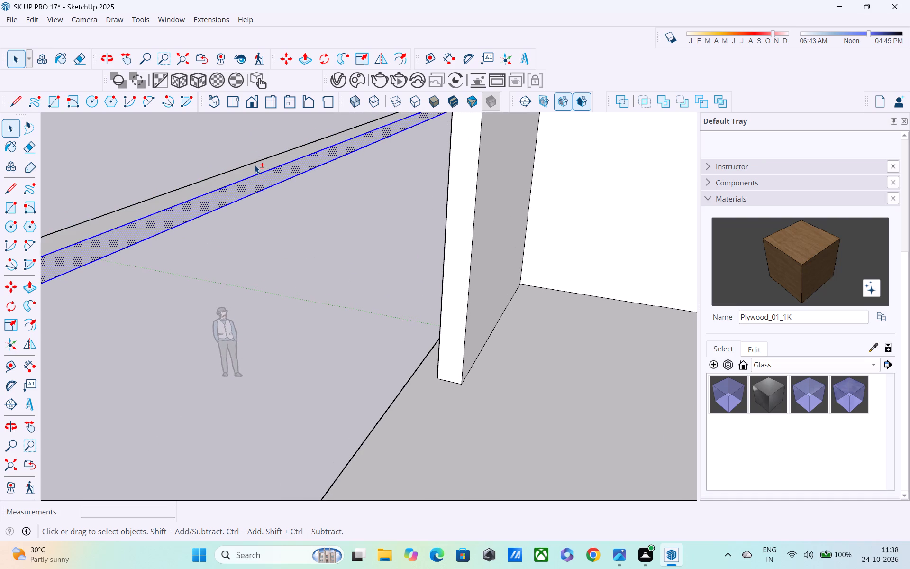
left_click(255, 165, "shift")
middle_click_drag(261, 181, 435, 72)
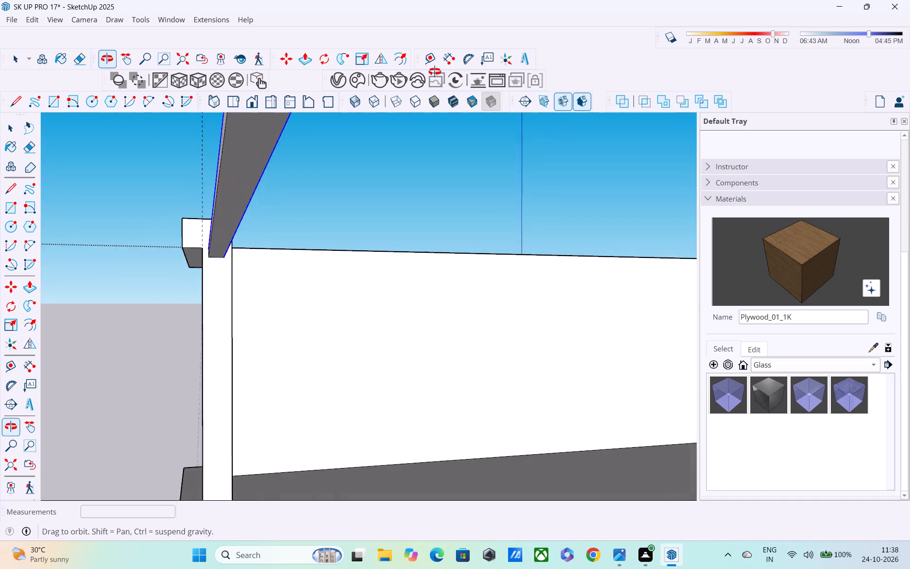
middle_click_drag(435, 72, 450, 73)
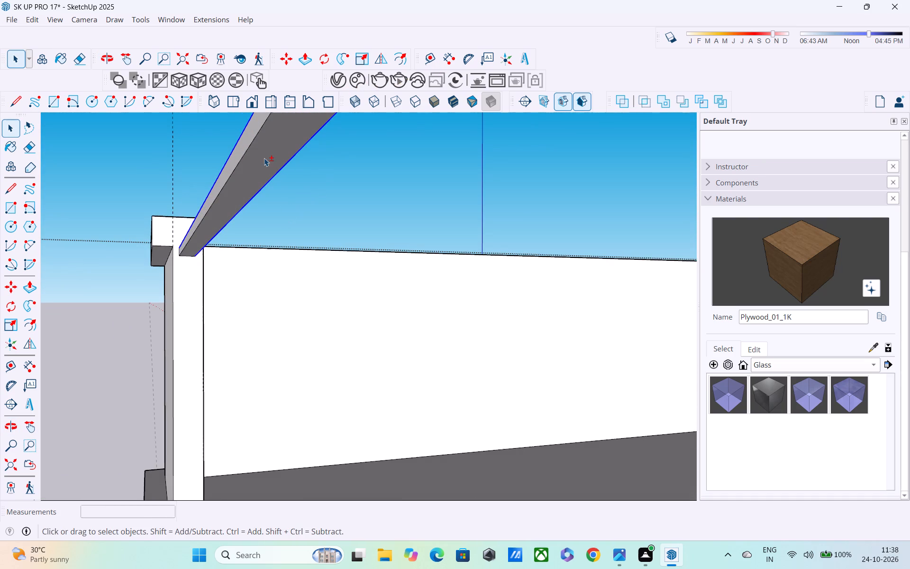
double_click(264, 157, "shift")
middle_click_drag(265, 172, 353, 227)
left_click(351, 163, "shift")
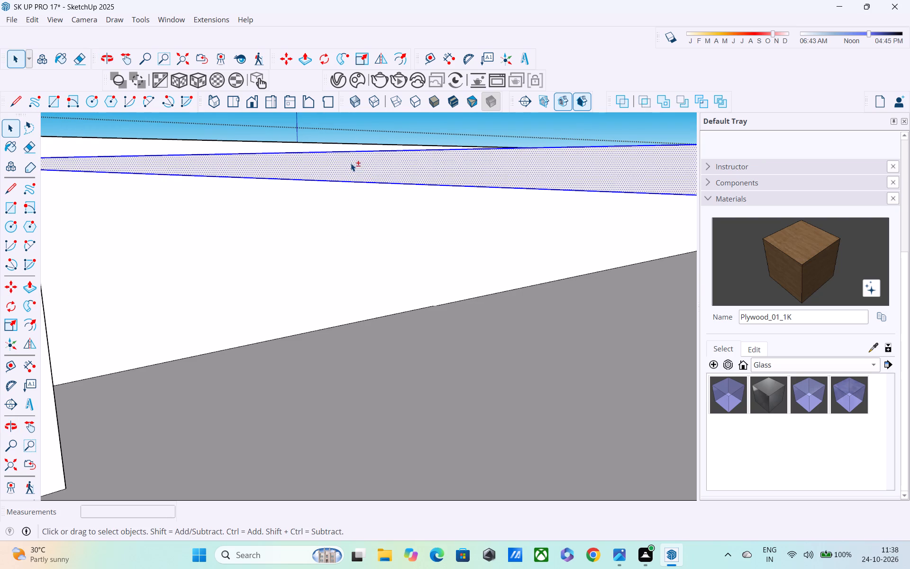
scroll(359, 170, "down", 3)
key("s")
middle_click_drag(365, 185, 359, 214)
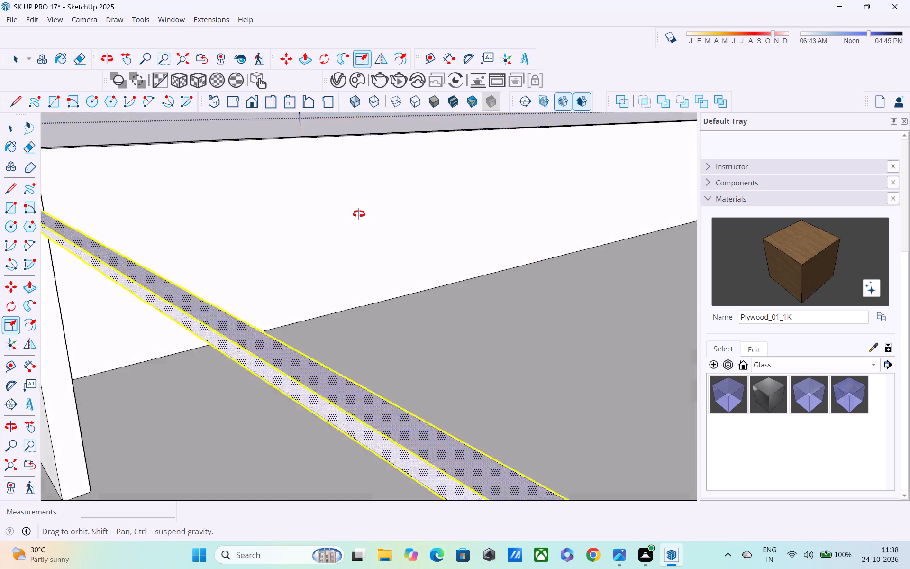
middle_click_drag(359, 214, 361, 203)
scroll(366, 200, "up", 1)
scroll(367, 200, "down", 7)
scroll(433, 250, "up", 4)
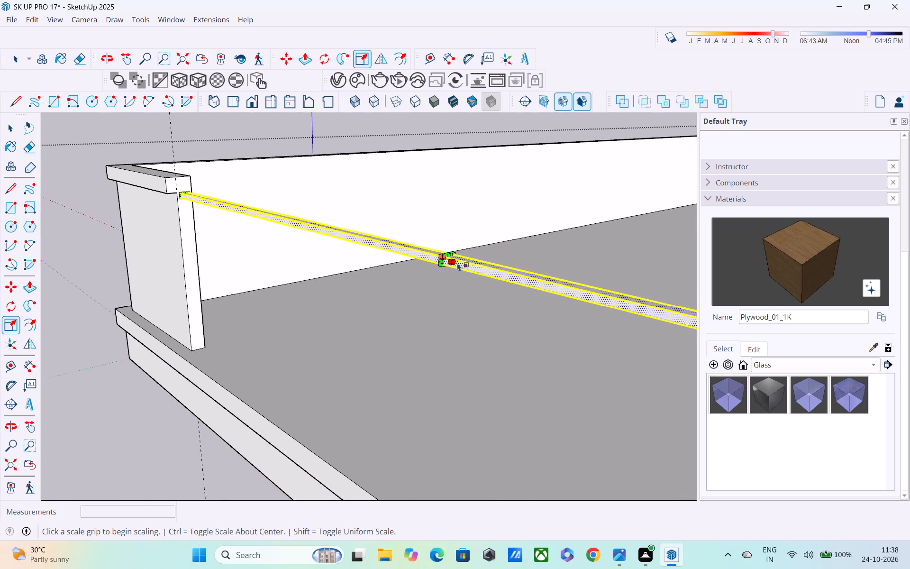
scroll(463, 258, "up", 4)
middle_click_drag(452, 257, 433, 292)
scroll(449, 241, "up", 3)
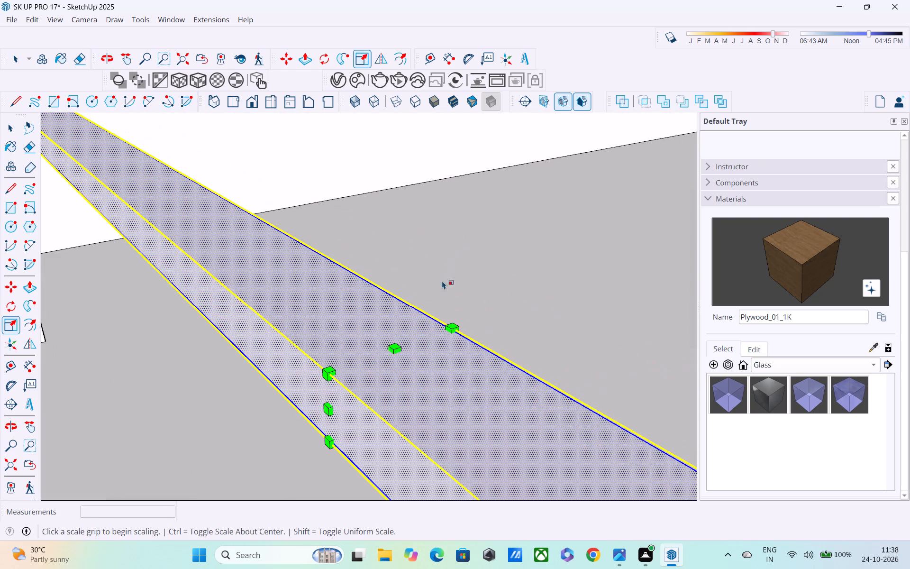
left_click(399, 349)
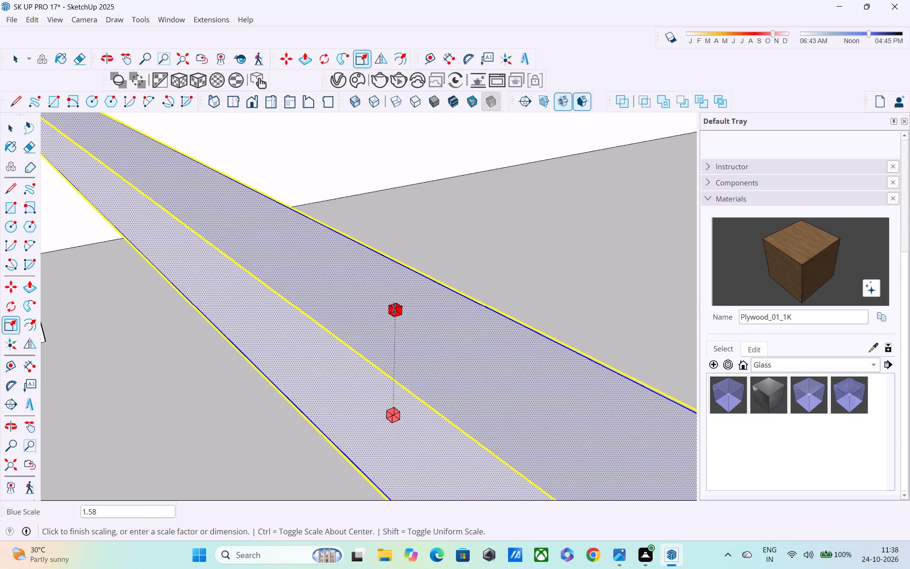
left_click(394, 304)
Scale the same railing bar thinner along the green axis.
scroll(394, 333, "down", 4)
middle_click_drag(400, 335, 463, 239)
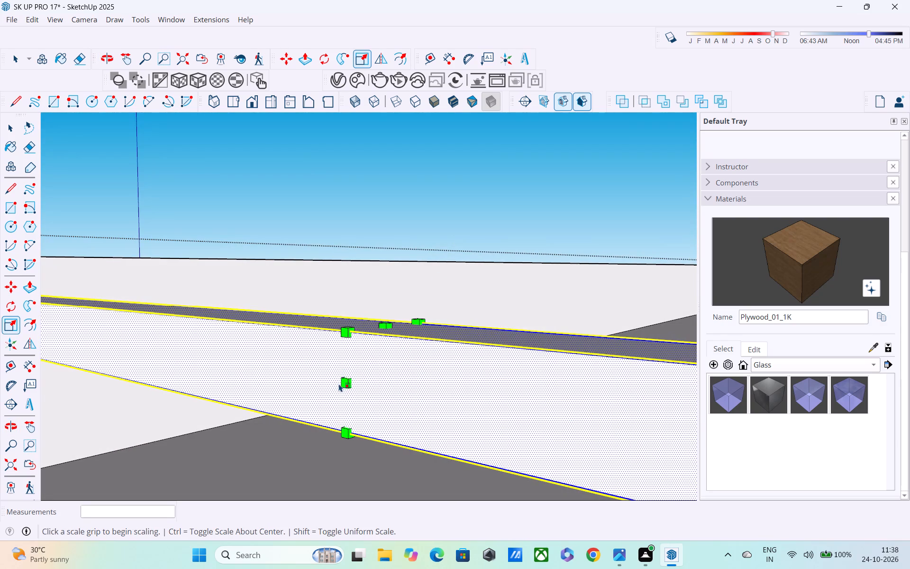
left_click(345, 384)
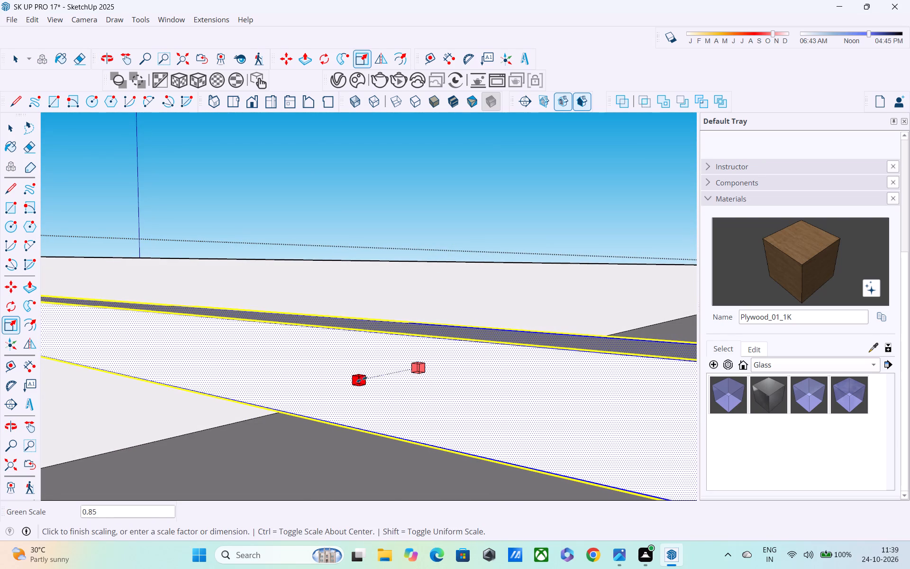
left_click(370, 378)
scroll(385, 381, "down", 5)
scroll(423, 335, "down", 7)
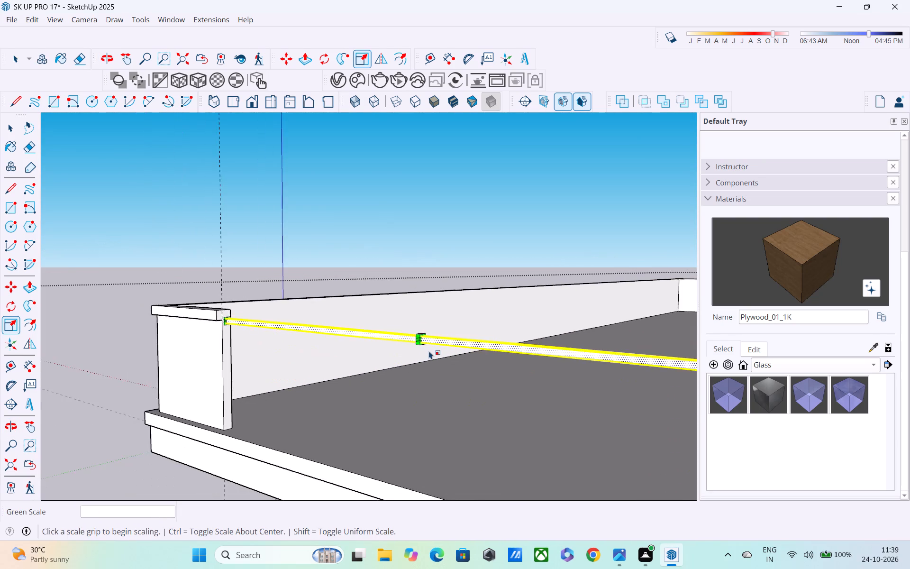
middle_click_drag(429, 351, 434, 309)
scroll(436, 280, "up", 6)
scroll(419, 266, "down", 4)
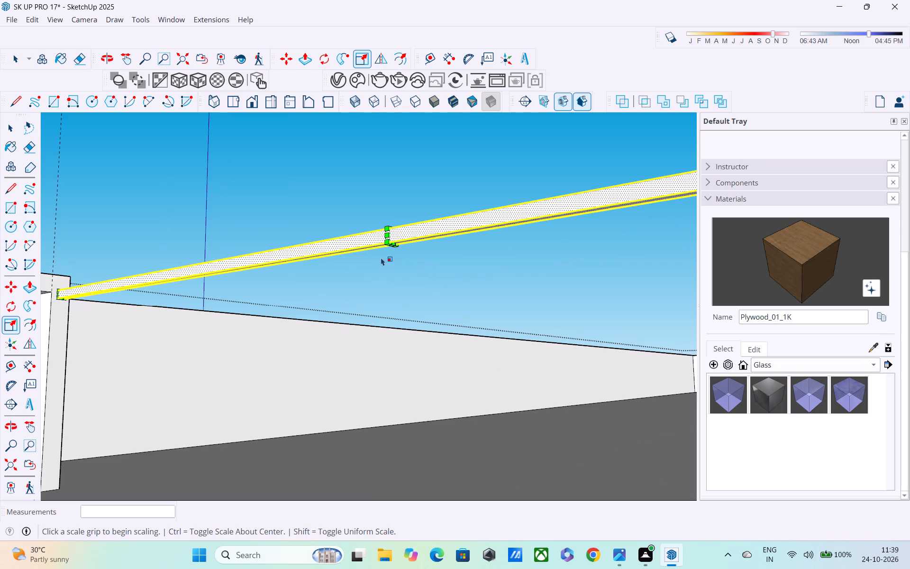
Scale the railing bar between the parapet ends taller along the blue axis, extending its underside downward.
scroll(376, 255, "up", 3)
scroll(377, 251, "down", 2)
scroll(398, 229, "up", 3)
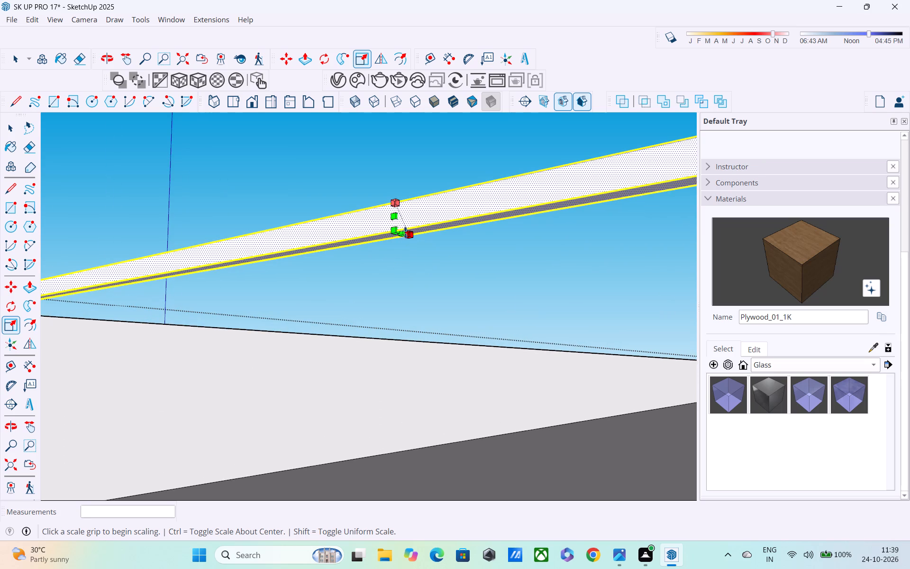
left_click(405, 232)
left_click(404, 243)
scroll(404, 244, "down", 8)
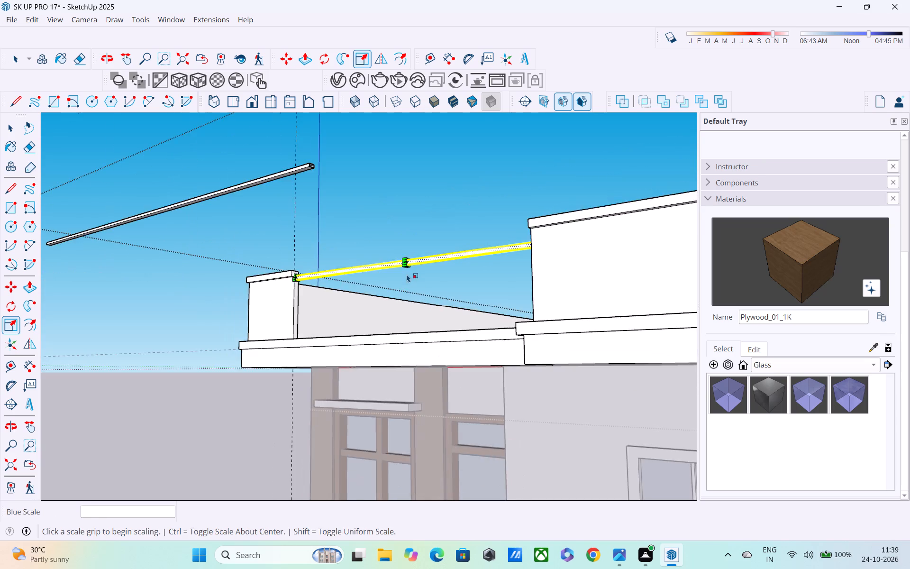
Stretch the same railing bar's underside further down along the blue axis by a factor of about 1.05.
scroll(407, 274, "down", 5)
middle_click_drag(412, 291, 433, 335)
scroll(437, 328, "up", 9)
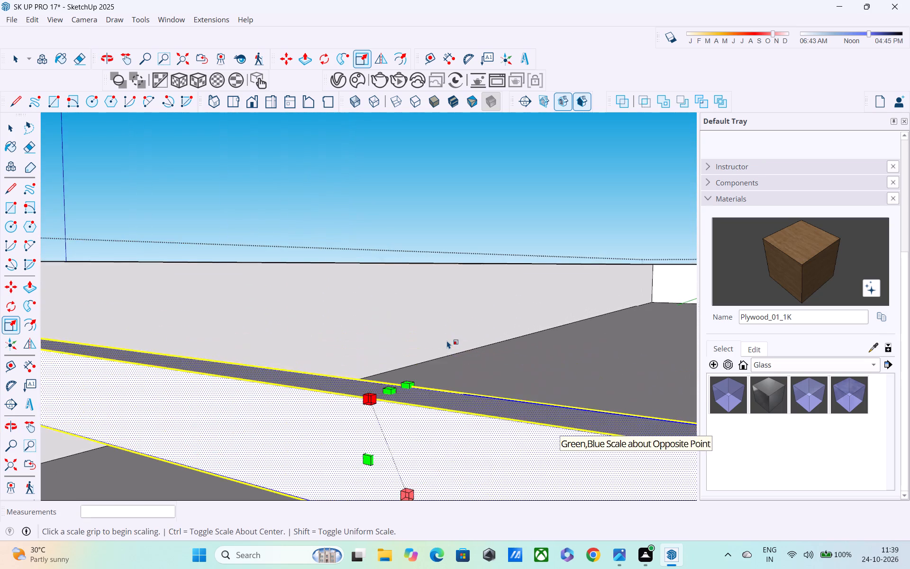
middle_click_drag(447, 340, 446, 322)
scroll(445, 322, "down", 2)
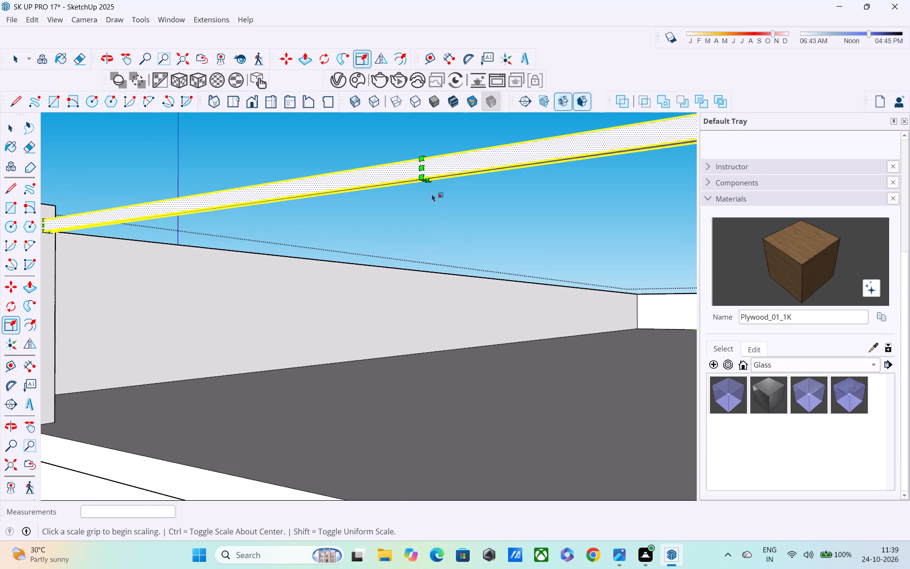
scroll(427, 182, "up", 5)
scroll(428, 182, "down", 3)
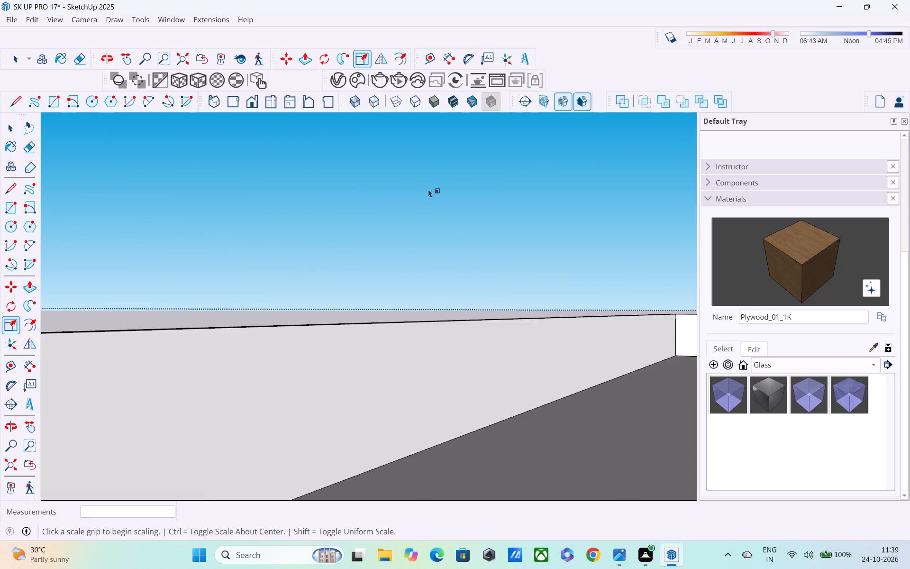
left_click(425, 174)
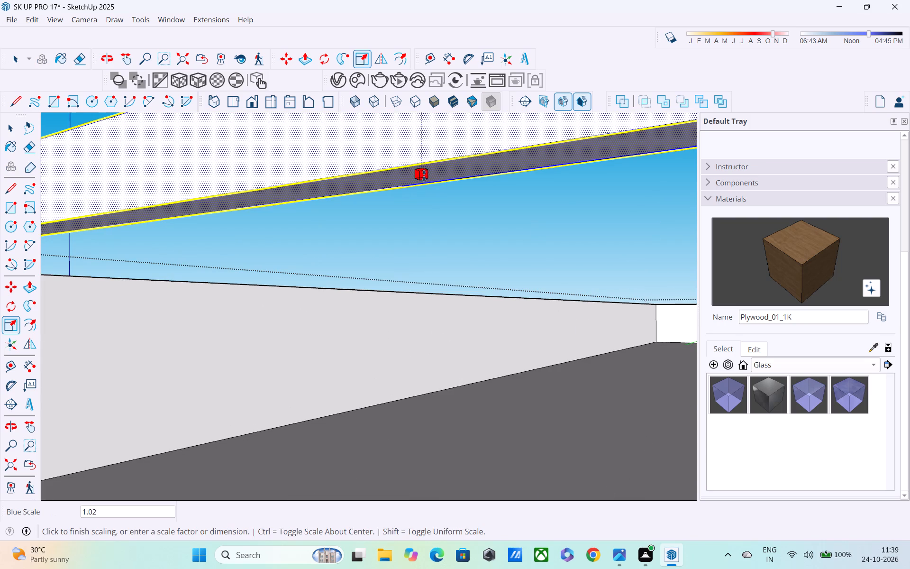
left_click(424, 179)
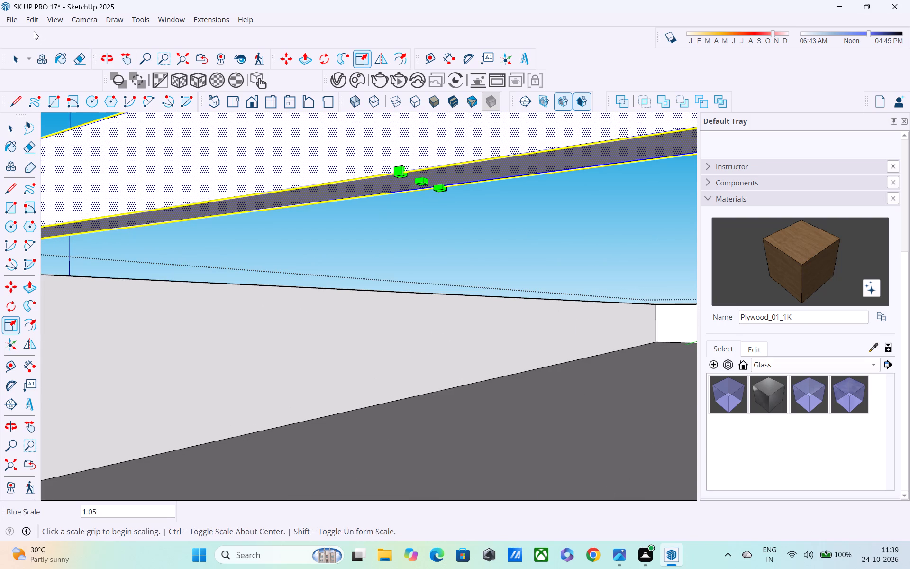
Make the selected geometry of the resized railing bar into a group.
left_click(33, 20)
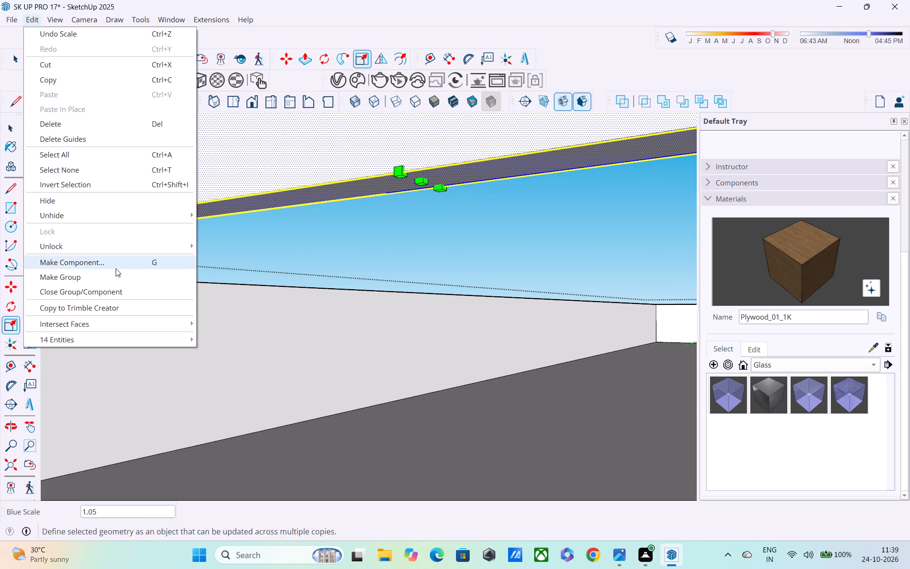
left_click(118, 278)
scroll(279, 254, "down", 3)
scroll(401, 268, "down", 2)
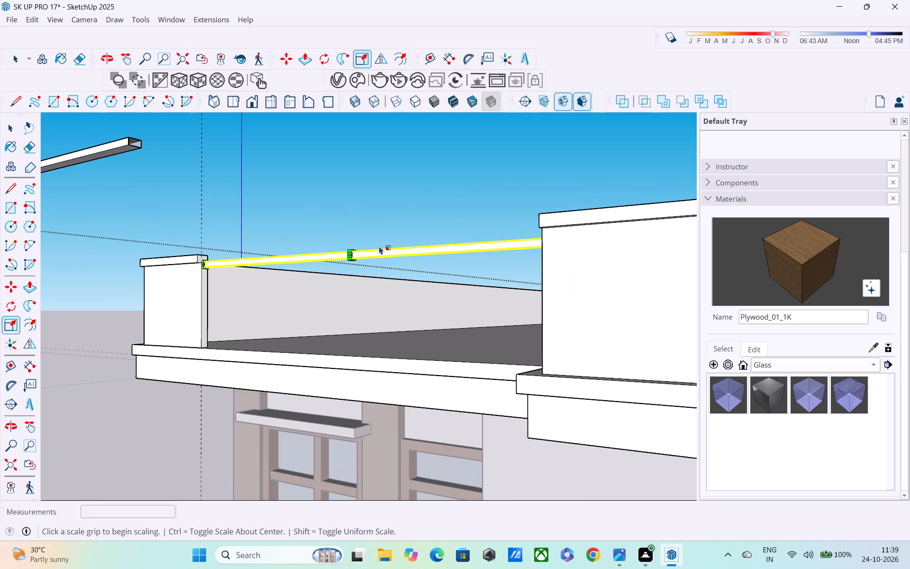
Examine the grouped railing bar and how its ends meet the parapet blocks from the front of the roof.
key("space")
left_click(356, 205)
left_click(367, 258)
scroll(367, 250, "up", 2)
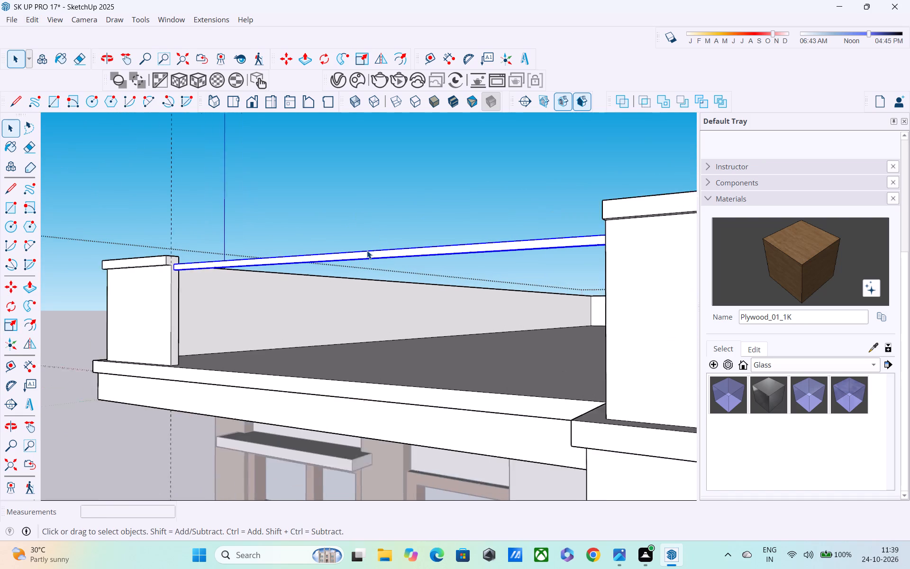
scroll(367, 250, "up", 1)
key("s")
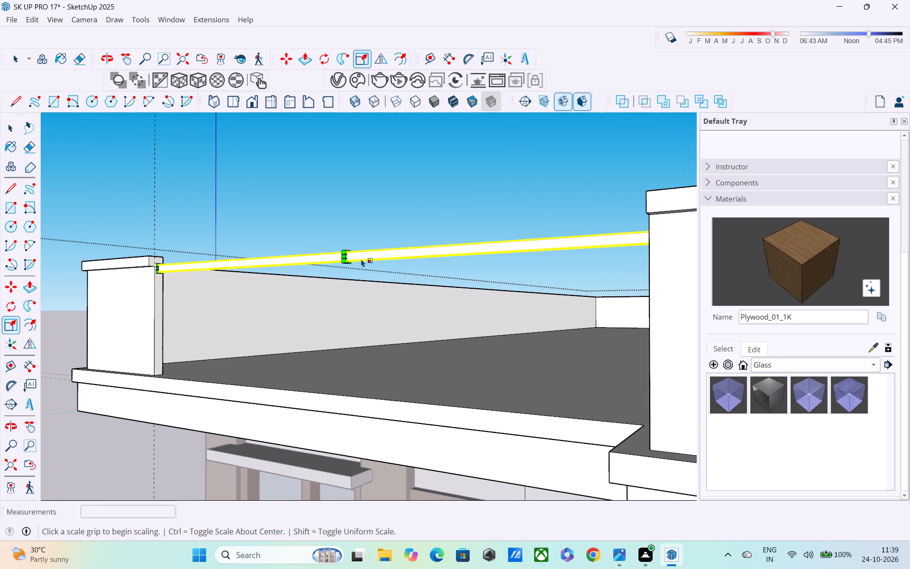
scroll(360, 259, "up", 2)
middle_click_drag(367, 285, 382, 330)
key("space")
left_click(299, 174)
middle_click_drag(333, 246, 398, 222)
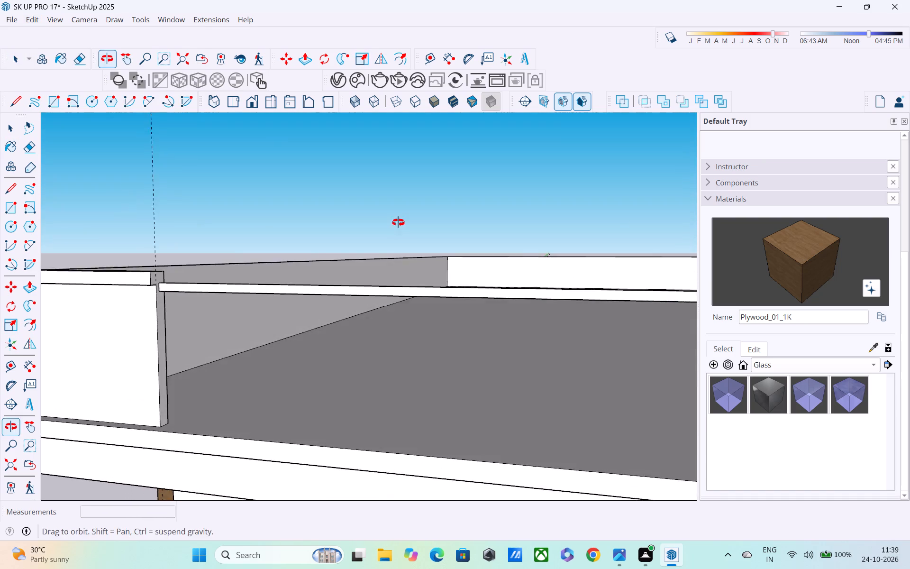
middle_click_drag(398, 222, 399, 222)
scroll(407, 235, "down", 4)
scroll(538, 259, "up", 4)
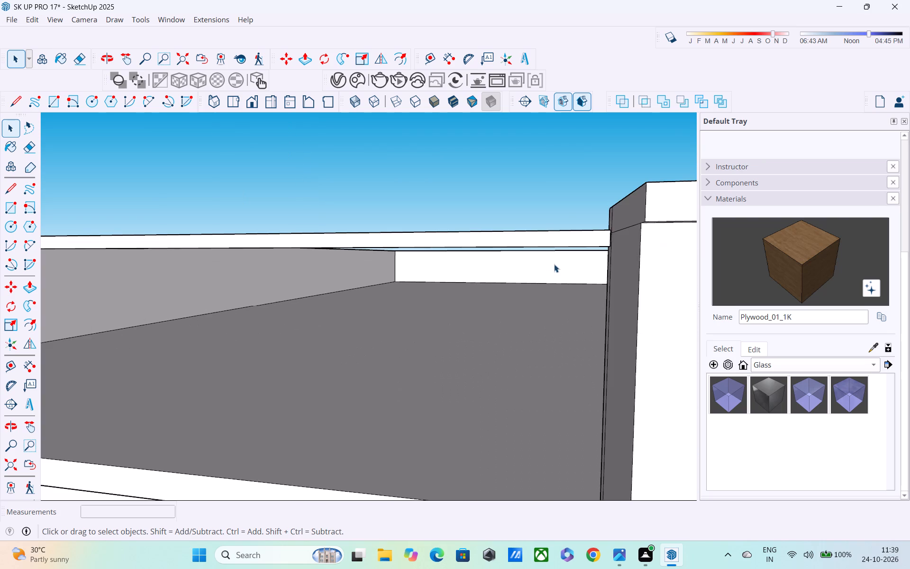
scroll(549, 267, "down", 6)
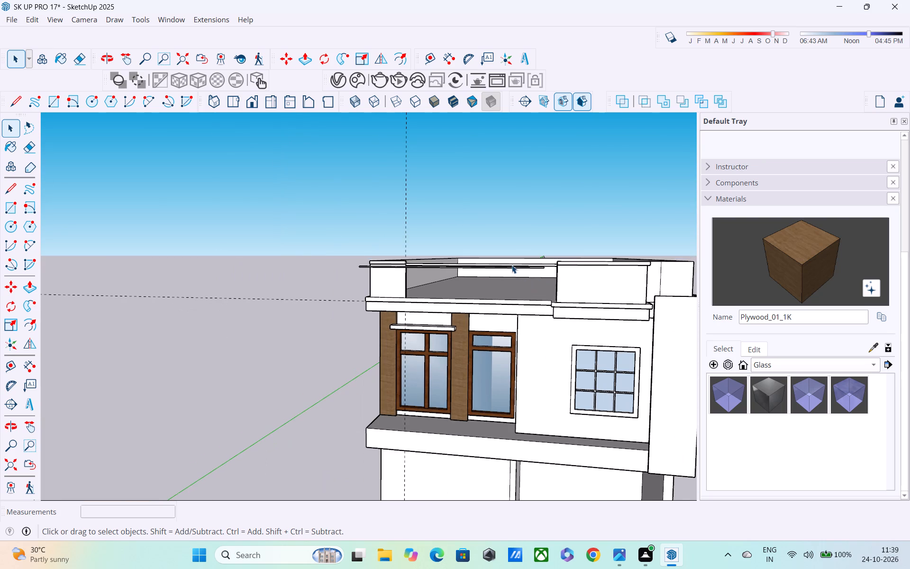
scroll(467, 275, "down", 2)
Inside the roof group, move the spare bar copy from beside the front parapet to beyond the rear of the house, and leave the group.
middle_click_drag(464, 275, 301, 307)
double_click(325, 297)
double_click(323, 298)
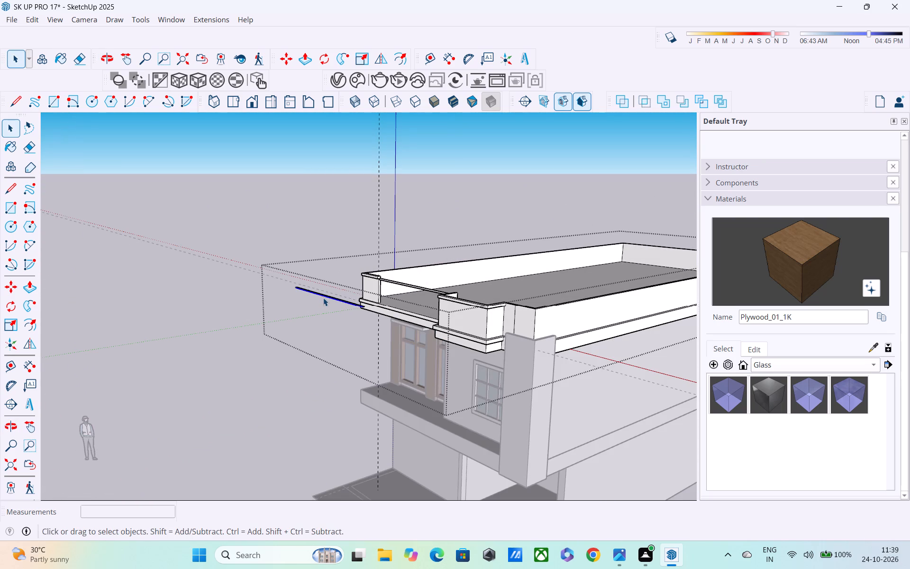
triple_click(323, 296)
key("m")
left_click(365, 310)
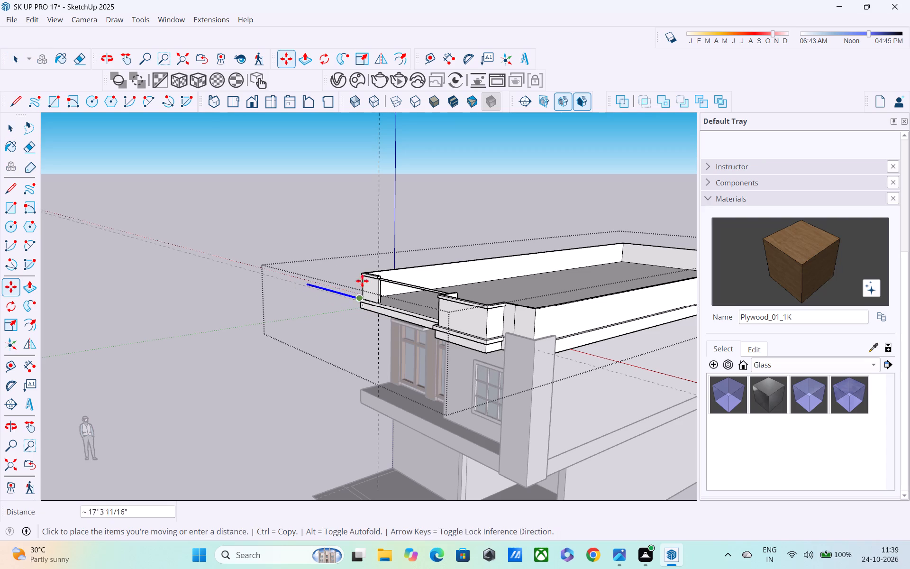
middle_click_drag(519, 160, 329, 215)
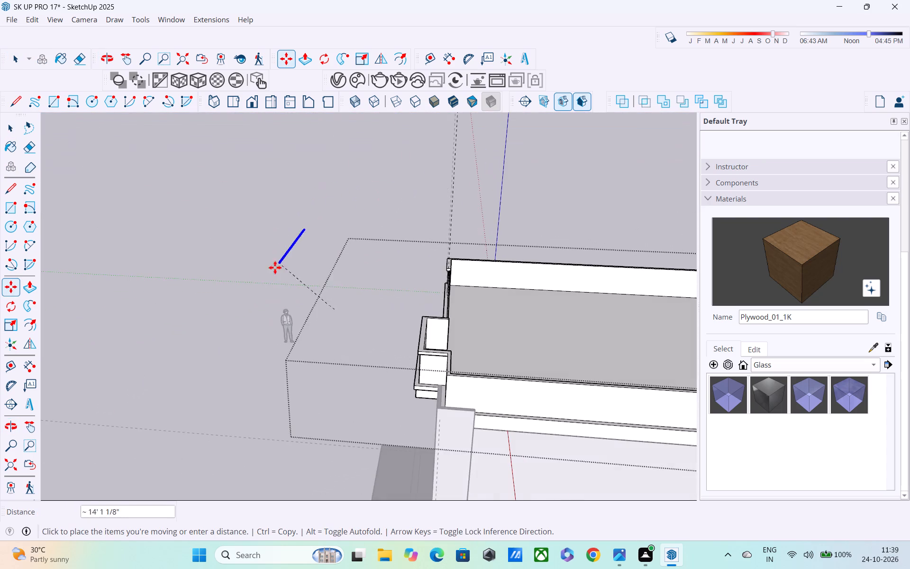
scroll(252, 287, "down", 3)
middle_click_drag(547, 429, 248, 312, "shift")
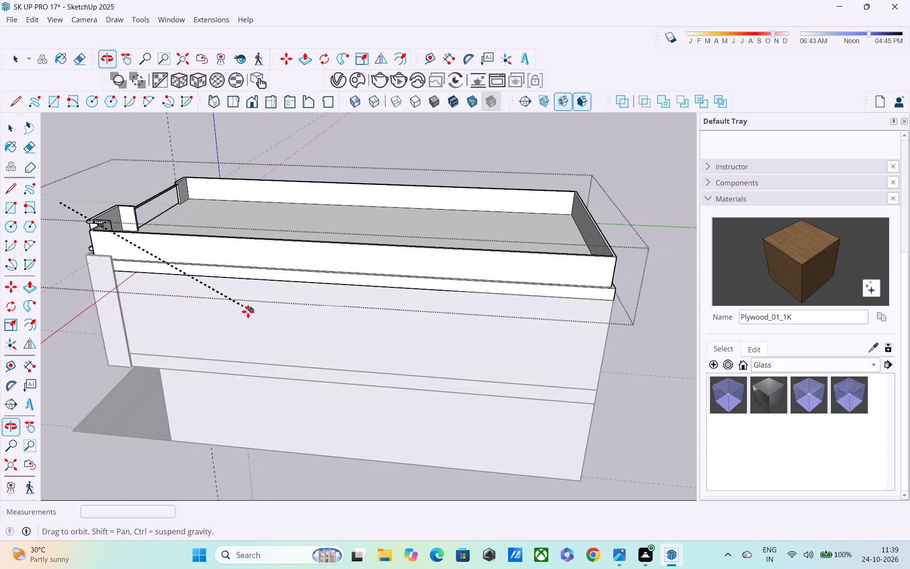
scroll(685, 318, "down", 3)
middle_click_drag(555, 286, 247, 249, "shift")
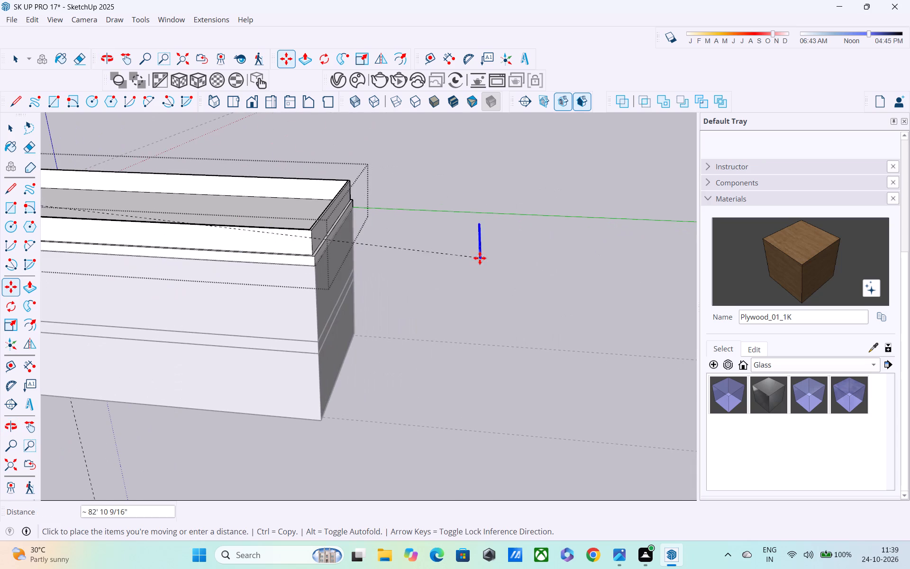
left_click(545, 249)
middle_click_drag(443, 323, 651, 275)
scroll(523, 280, "down", 4)
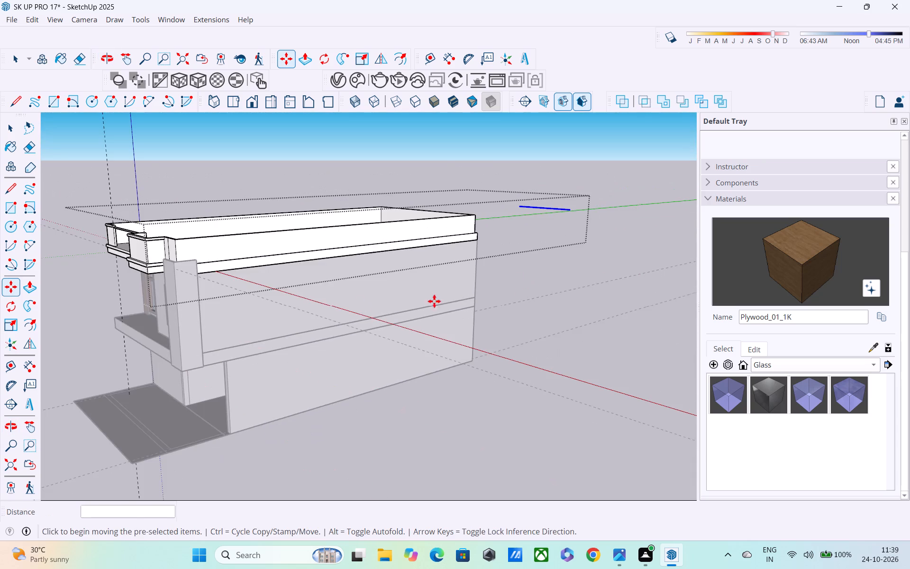
scroll(322, 311, "down", 1)
middle_click_drag(333, 309, 557, 306)
key("space")
left_click(484, 192)
Open the roof parapet group for editing, at the level where the railing bar's own group can be selected.
scroll(234, 291, "up", 2)
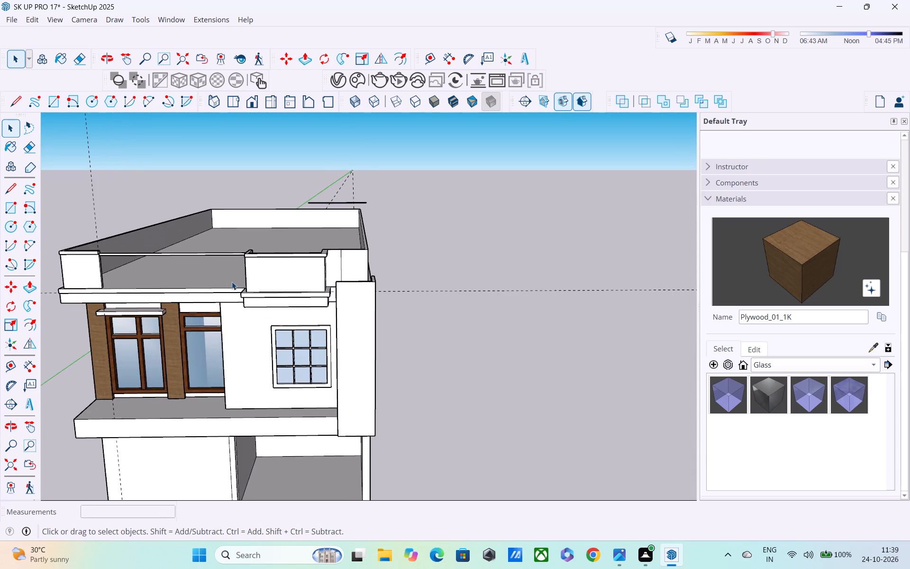
scroll(232, 282, "up", 7)
middle_click_drag(220, 253, 287, 246)
scroll(323, 230, "up", 4)
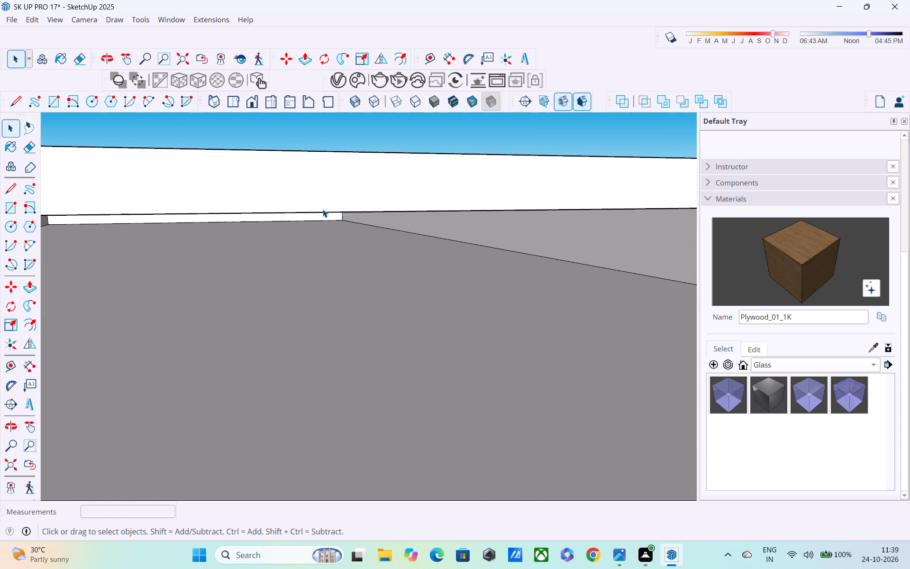
triple_click(322, 198)
left_click(322, 201)
scroll(352, 239, "down", 3)
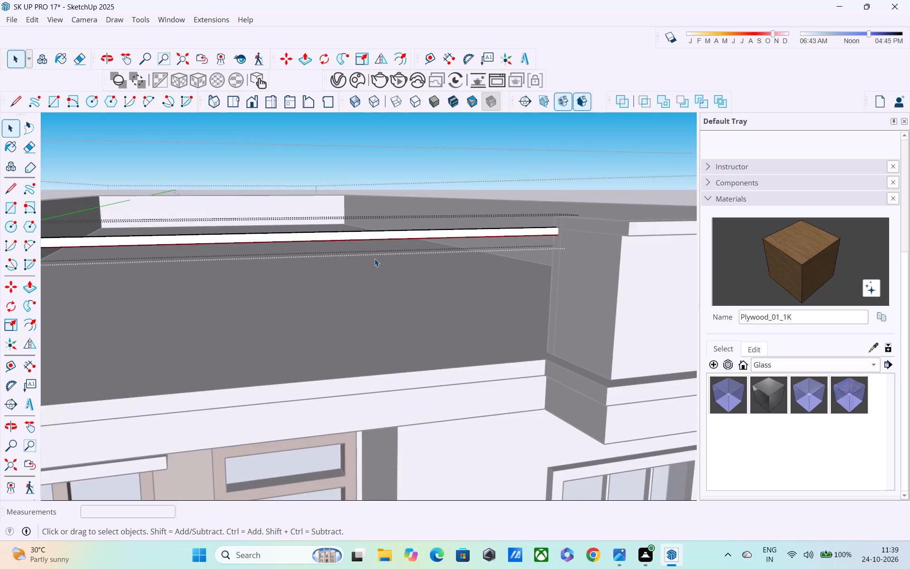
scroll(379, 259, "down", 3)
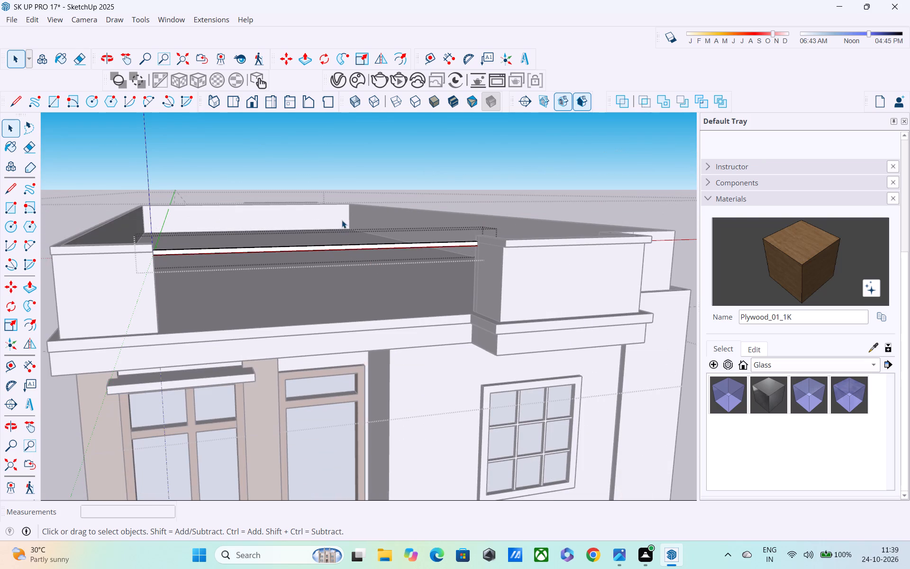
key("m")
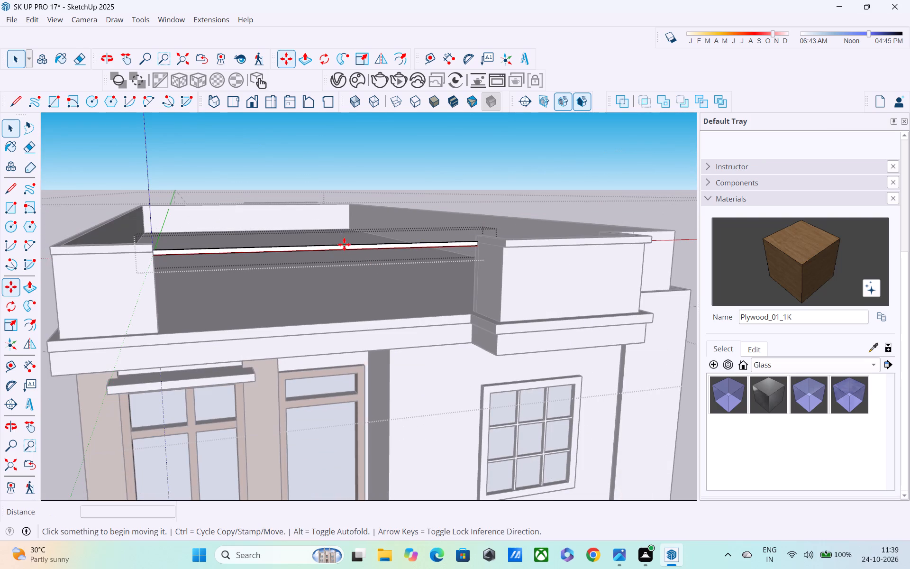
key("space")
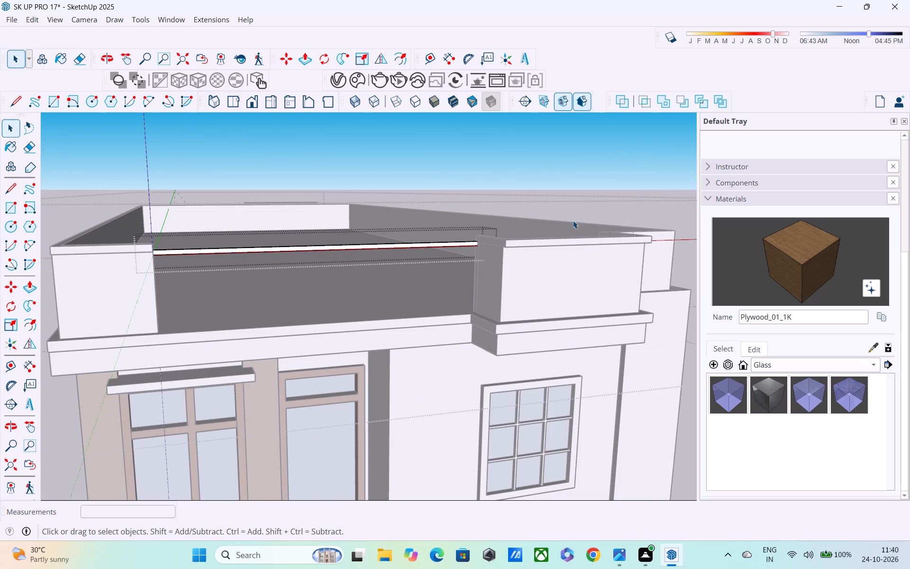
scroll(466, 372, "down", 4)
left_click(145, 273)
Select the railing bar group between the parapet ends, scale it taller downward along the blue axis, and leave the roof group.
middle_click_drag(301, 291, 189, 266)
scroll(189, 261, "up", 7)
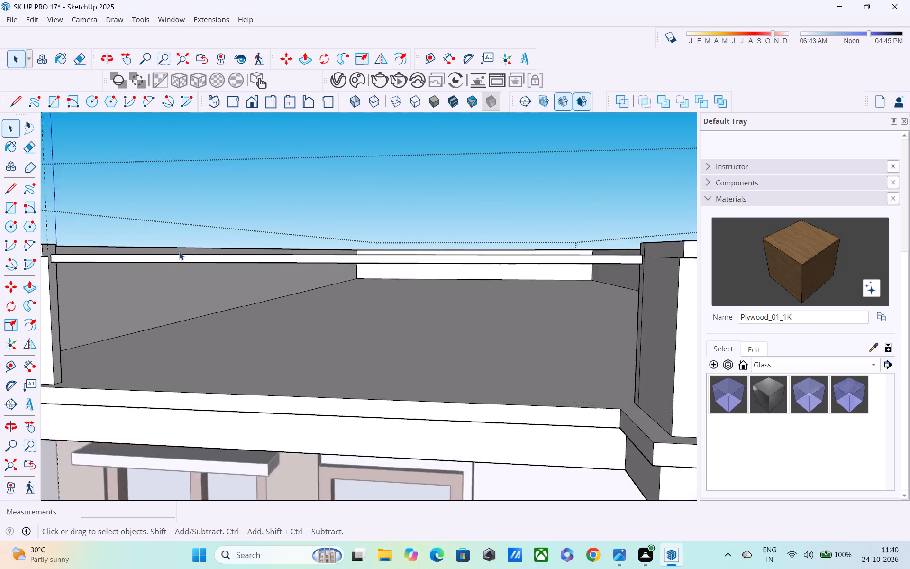
scroll(179, 252, "up", 2)
left_click(184, 261)
key("s")
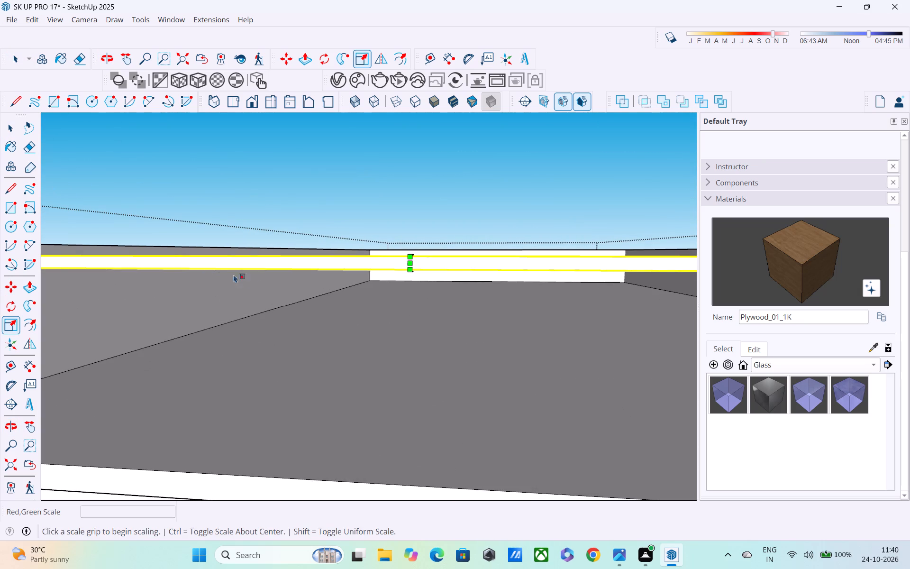
scroll(448, 263, "up", 2)
middle_click_drag(403, 266, 224, 272)
scroll(455, 289, "up", 3)
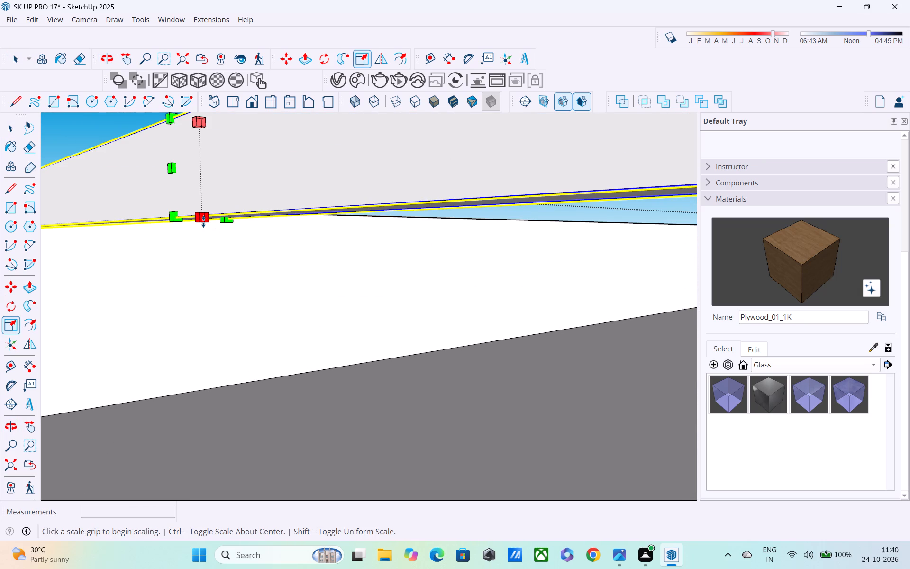
left_click(203, 221)
left_click(203, 244)
scroll(218, 283, "down", 4)
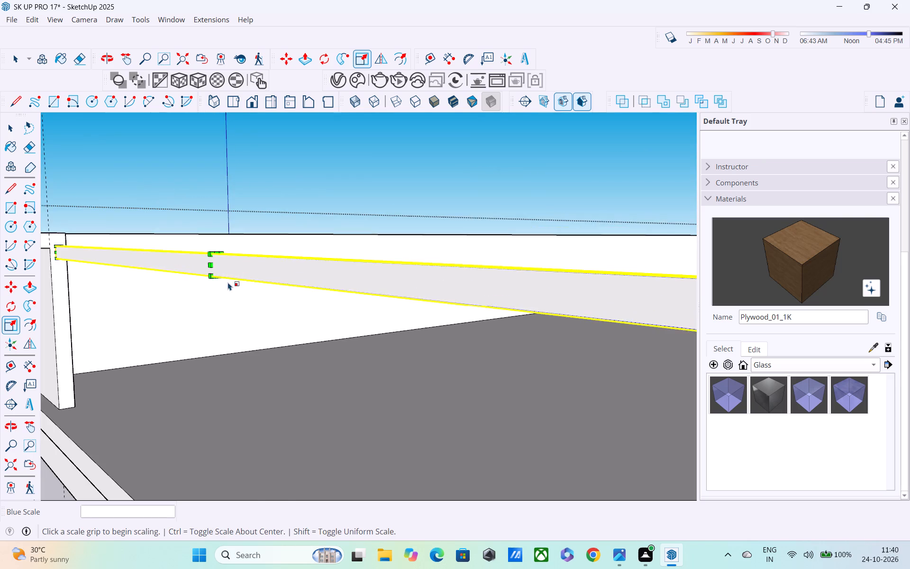
scroll(227, 279, "down", 4)
middle_click_drag(237, 284, 329, 275)
scroll(282, 283, "down", 1)
scroll(333, 271, "down", 4)
middle_click_drag(426, 272, 431, 282)
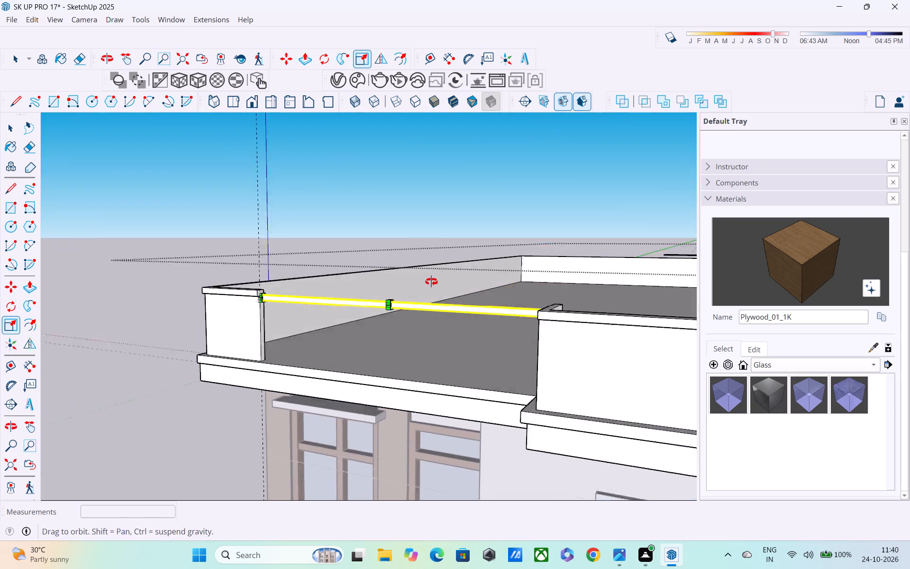
middle_click_drag(431, 282, 437, 291)
key("space")
left_click(237, 272)
Inside the roof group, copy the railing bar about 2' 2" down, divide the spacing into four equal intervals, and leave the group.
middle_click_drag(376, 346, 379, 306)
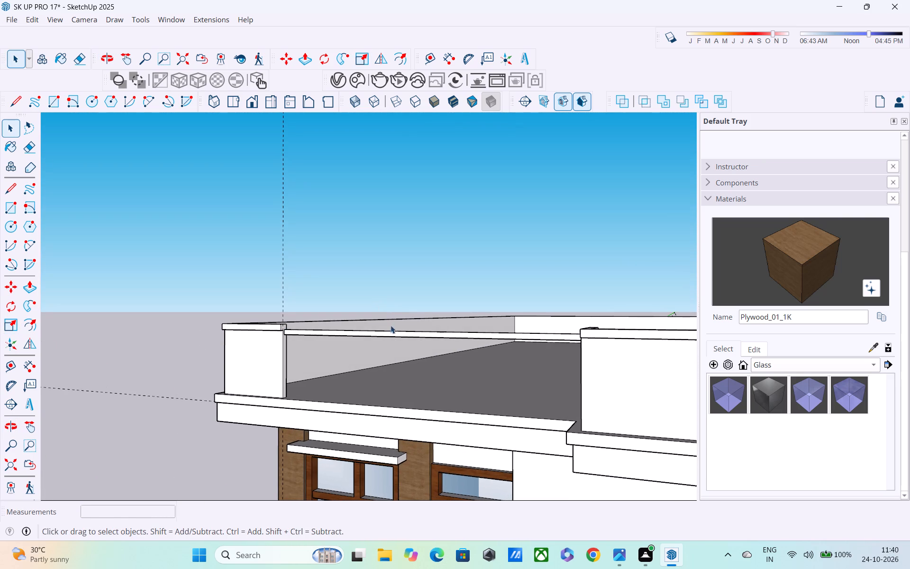
left_click(397, 335)
left_click(397, 335)
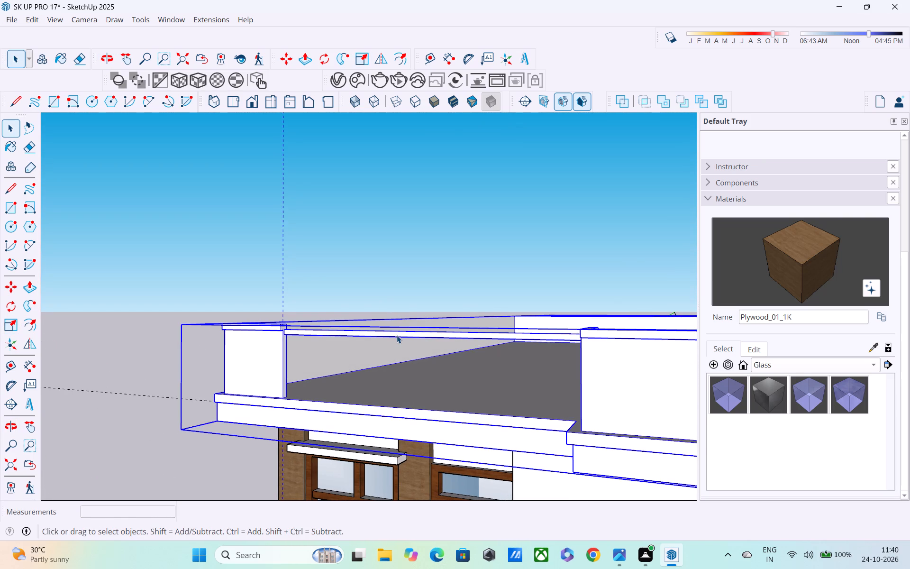
left_click(192, 276)
double_click(339, 331)
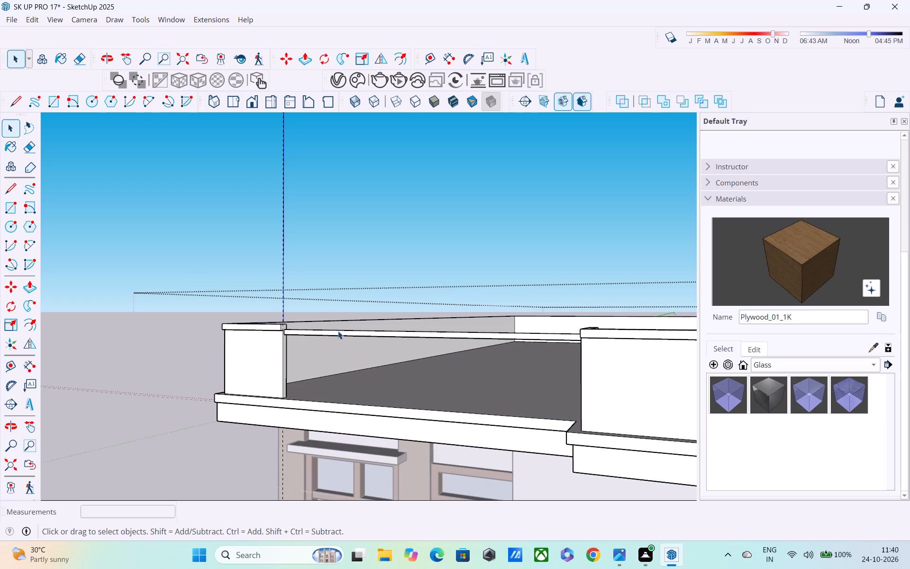
key("m")
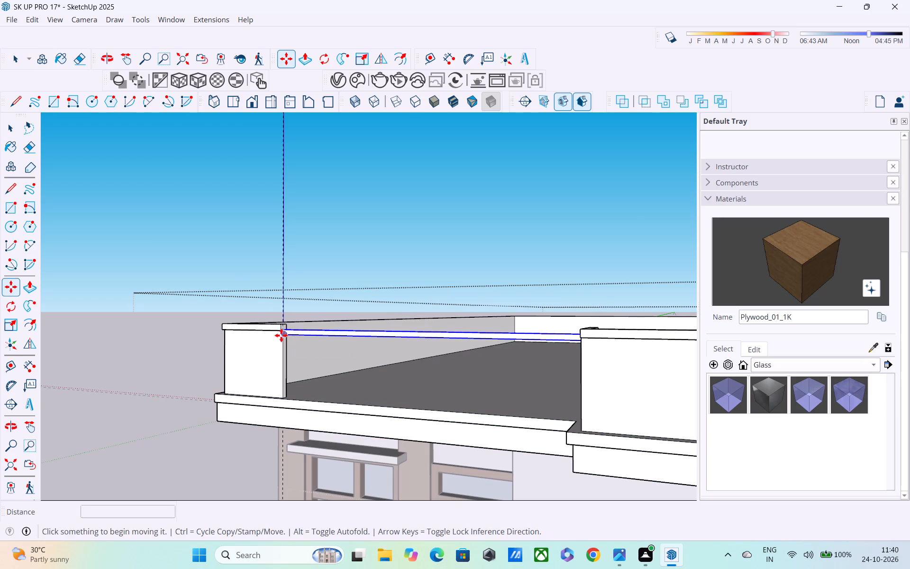
left_click(284, 335)
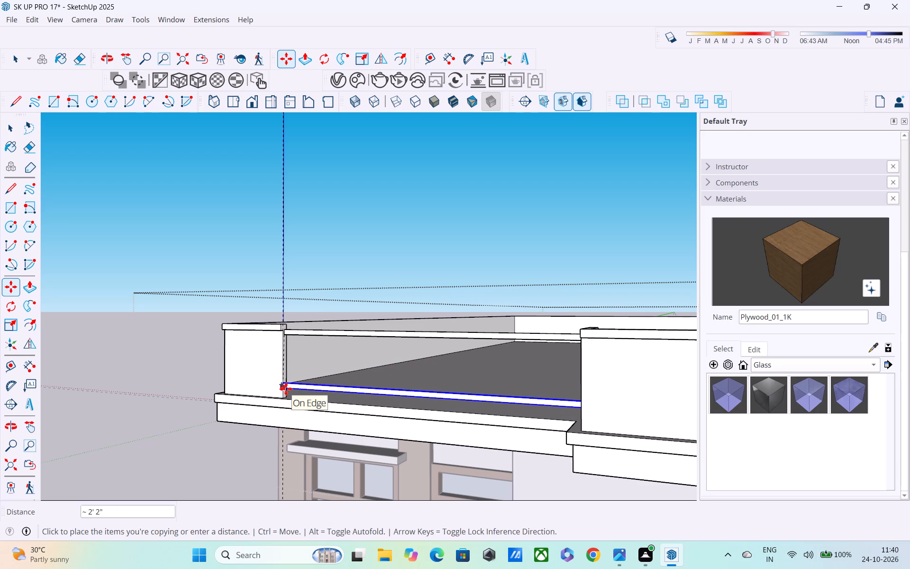
left_click(285, 389)
type("/3")
key("Return")
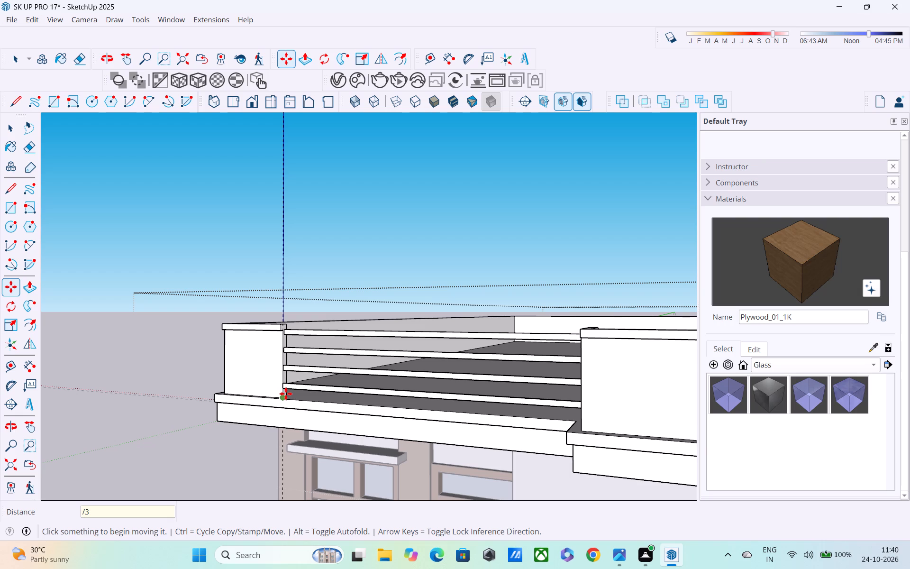
type("/4")
key("Return")
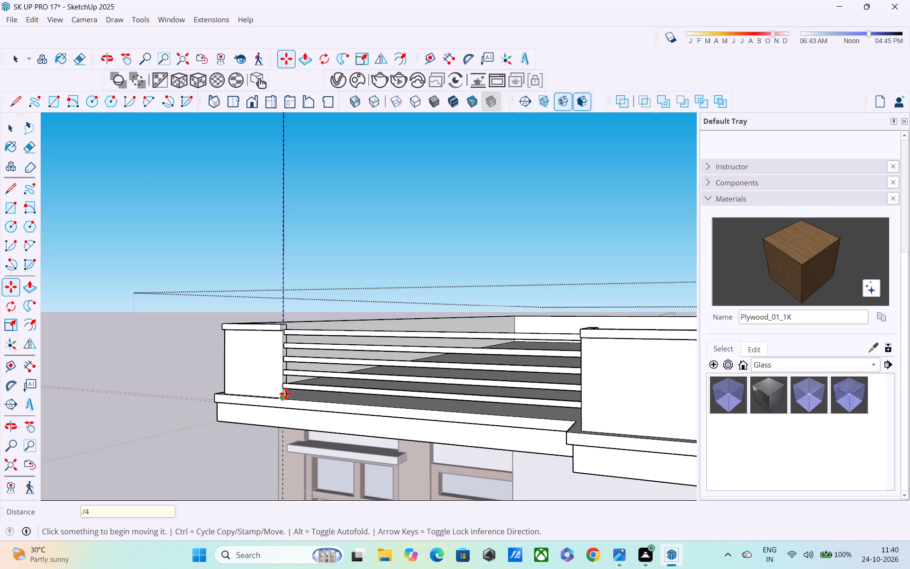
scroll(290, 375, "down", 4)
middle_click_drag(411, 404, 520, 389)
scroll(504, 383, "down", 6)
middle_click_drag(497, 400, 420, 368)
scroll(418, 363, "down", 4)
middle_click_drag(420, 373, 435, 426)
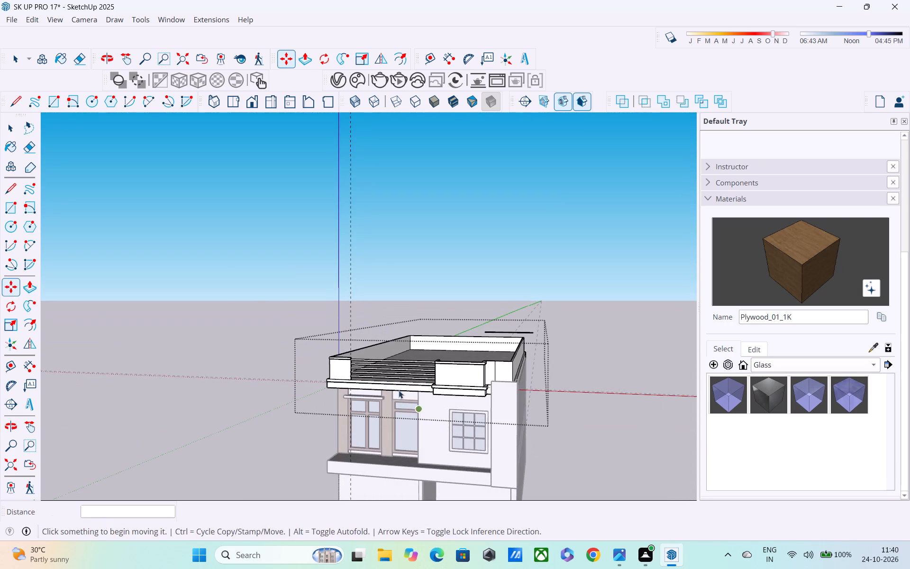
key("space")
left_click(211, 266)
Examine the array of railing bars and the plain parapet corner block from the front of the house.
middle_click_drag(371, 360, 491, 354)
scroll(415, 367, "up", 10)
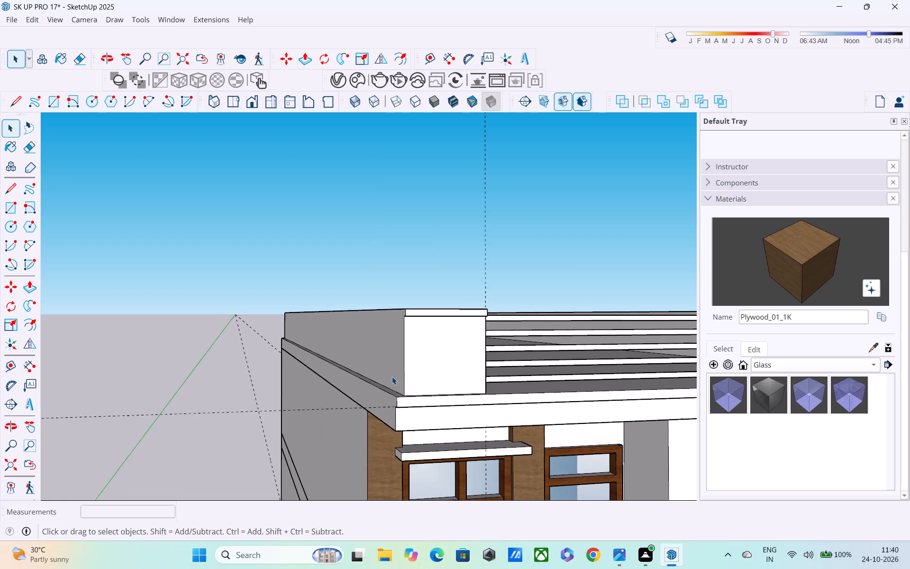
middle_click_drag(392, 376, 282, 384)
scroll(409, 387, "down", 5)
middle_click_drag(455, 382, 439, 343)
scroll(446, 354, "down", 1)
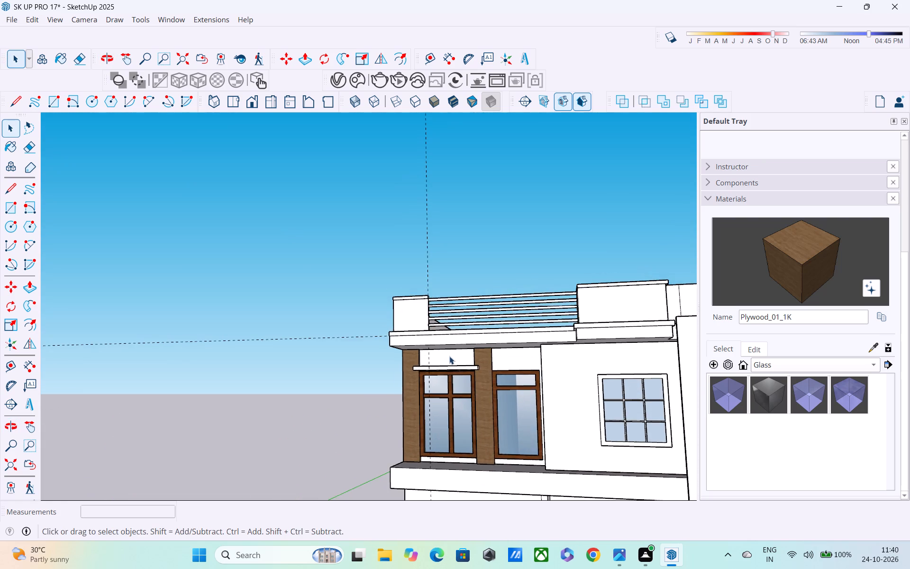
scroll(444, 350, "down", 3)
middle_click_drag(458, 383, 463, 439, "shift")
scroll(435, 417, "up", 4)
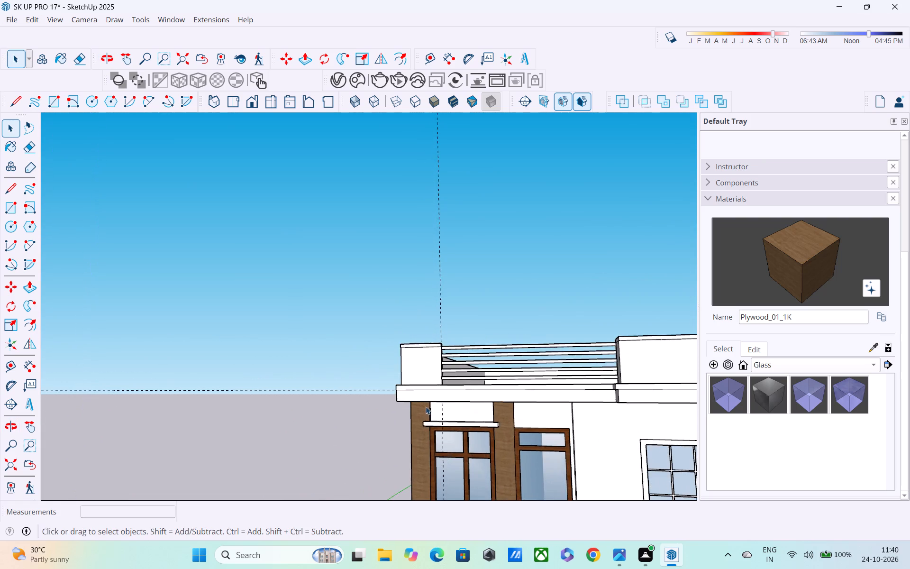
scroll(407, 389, "up", 1)
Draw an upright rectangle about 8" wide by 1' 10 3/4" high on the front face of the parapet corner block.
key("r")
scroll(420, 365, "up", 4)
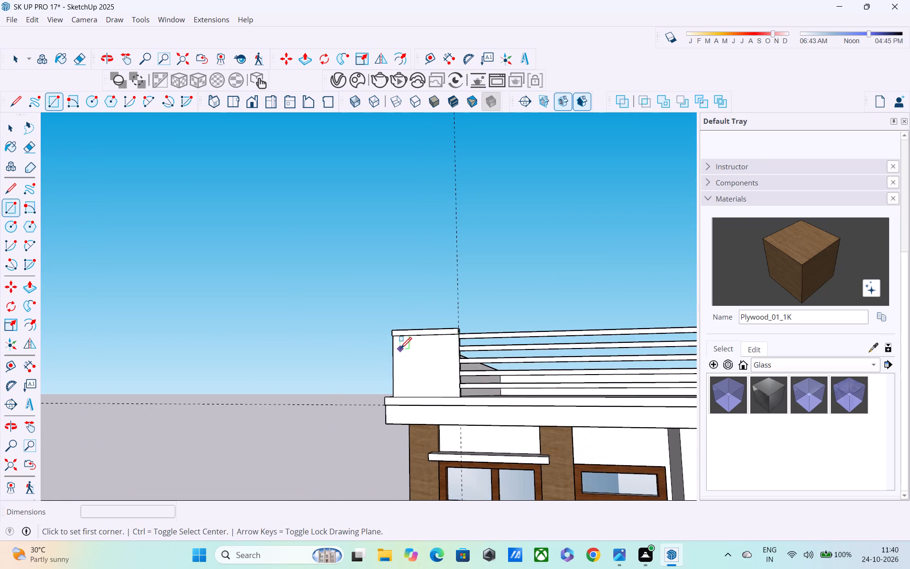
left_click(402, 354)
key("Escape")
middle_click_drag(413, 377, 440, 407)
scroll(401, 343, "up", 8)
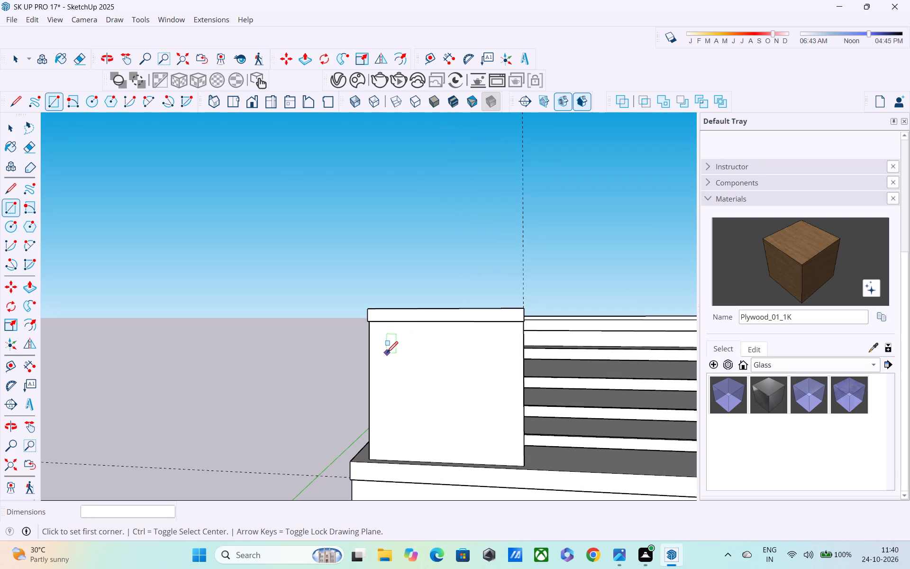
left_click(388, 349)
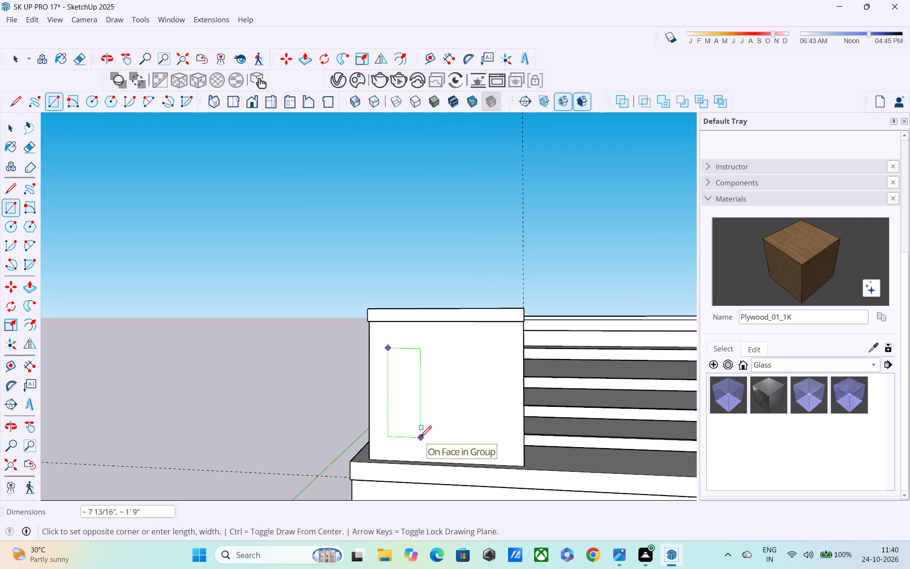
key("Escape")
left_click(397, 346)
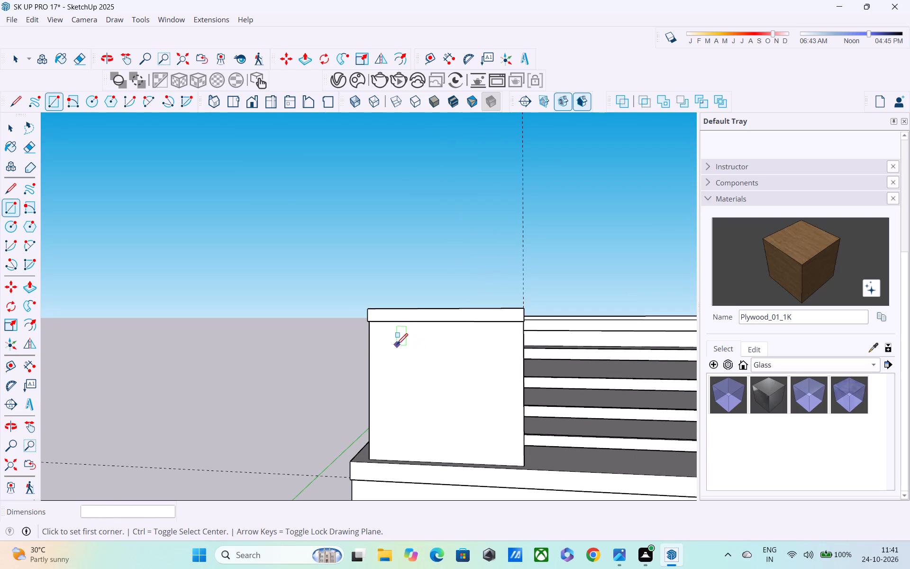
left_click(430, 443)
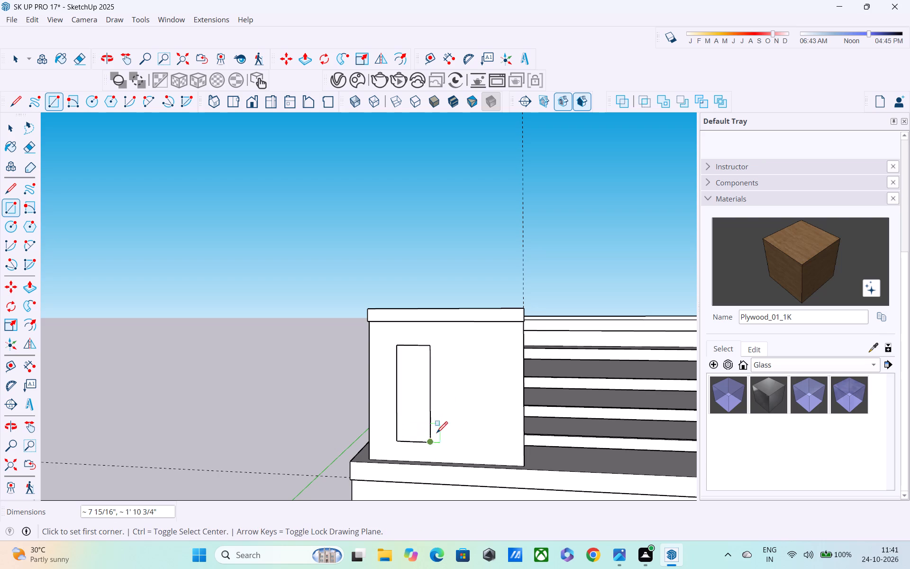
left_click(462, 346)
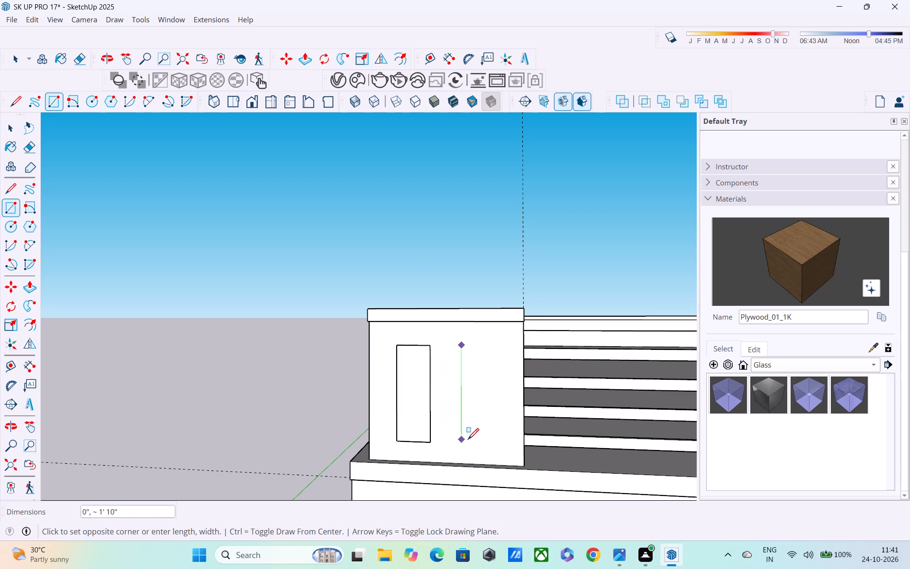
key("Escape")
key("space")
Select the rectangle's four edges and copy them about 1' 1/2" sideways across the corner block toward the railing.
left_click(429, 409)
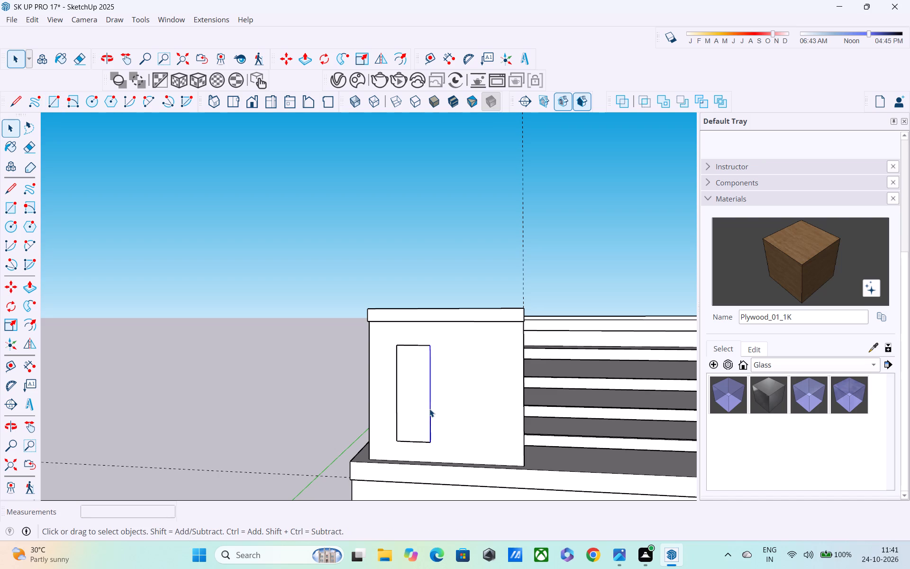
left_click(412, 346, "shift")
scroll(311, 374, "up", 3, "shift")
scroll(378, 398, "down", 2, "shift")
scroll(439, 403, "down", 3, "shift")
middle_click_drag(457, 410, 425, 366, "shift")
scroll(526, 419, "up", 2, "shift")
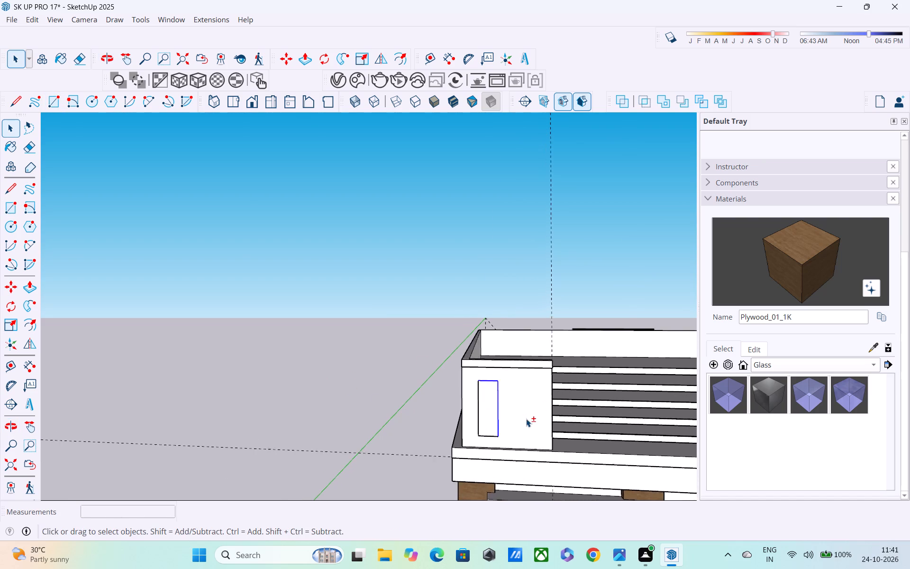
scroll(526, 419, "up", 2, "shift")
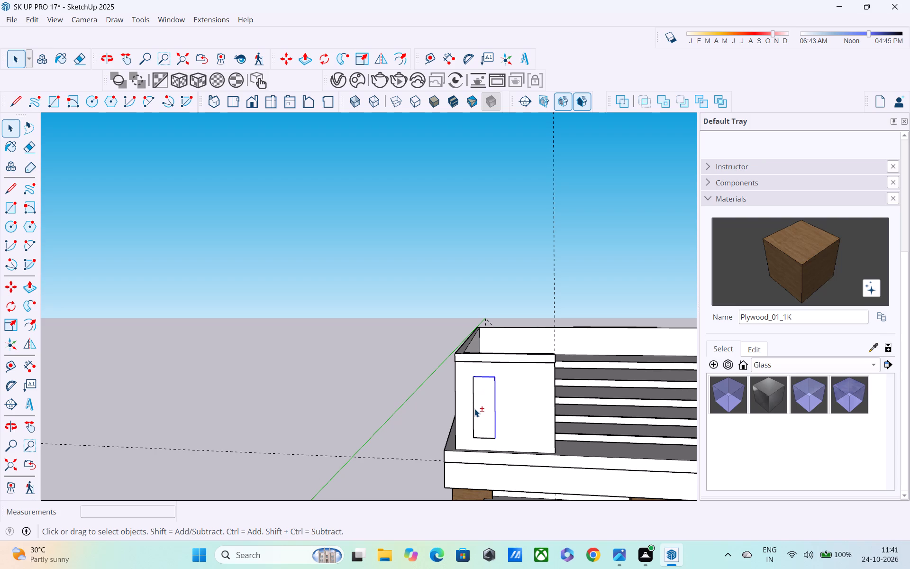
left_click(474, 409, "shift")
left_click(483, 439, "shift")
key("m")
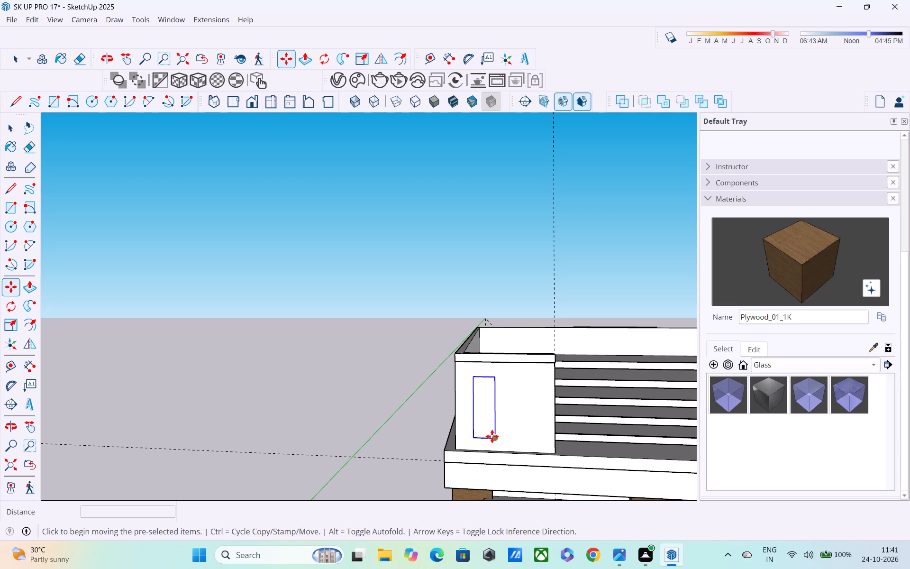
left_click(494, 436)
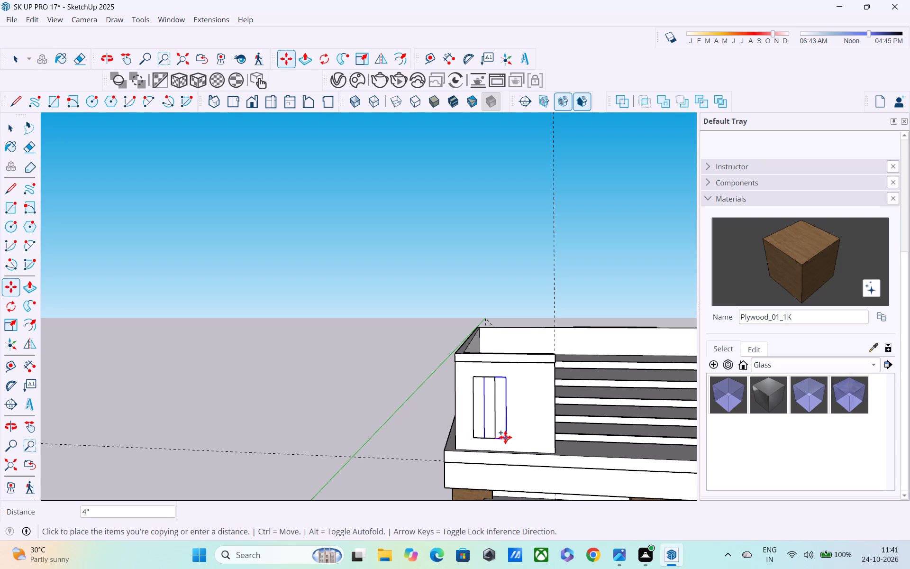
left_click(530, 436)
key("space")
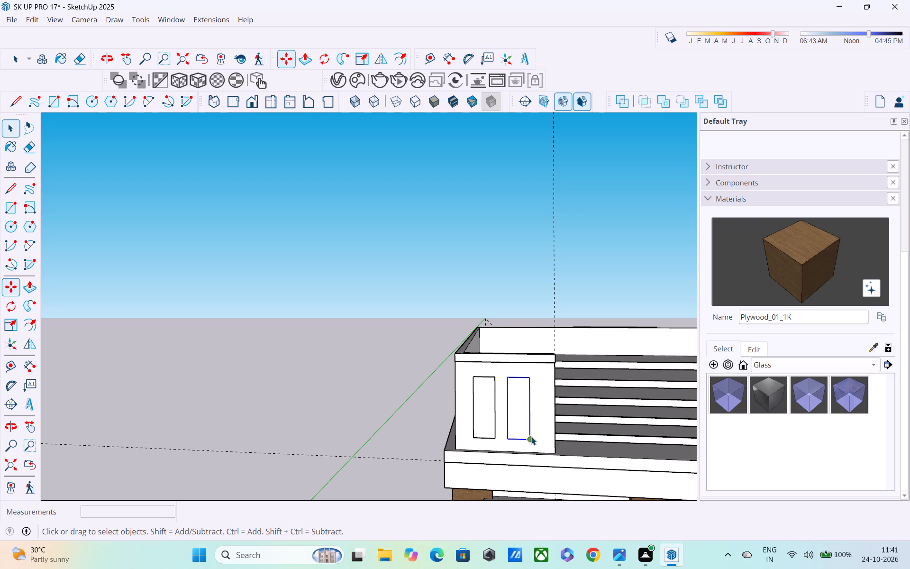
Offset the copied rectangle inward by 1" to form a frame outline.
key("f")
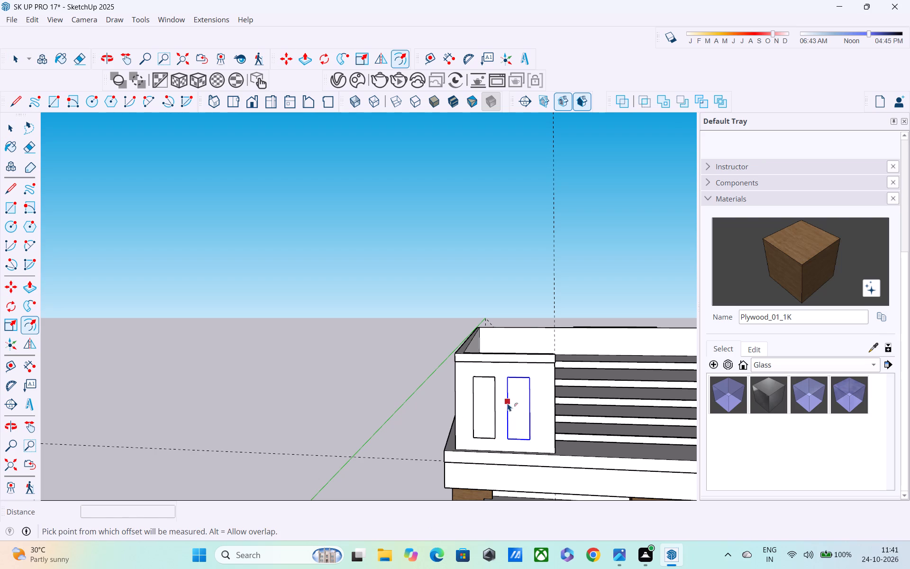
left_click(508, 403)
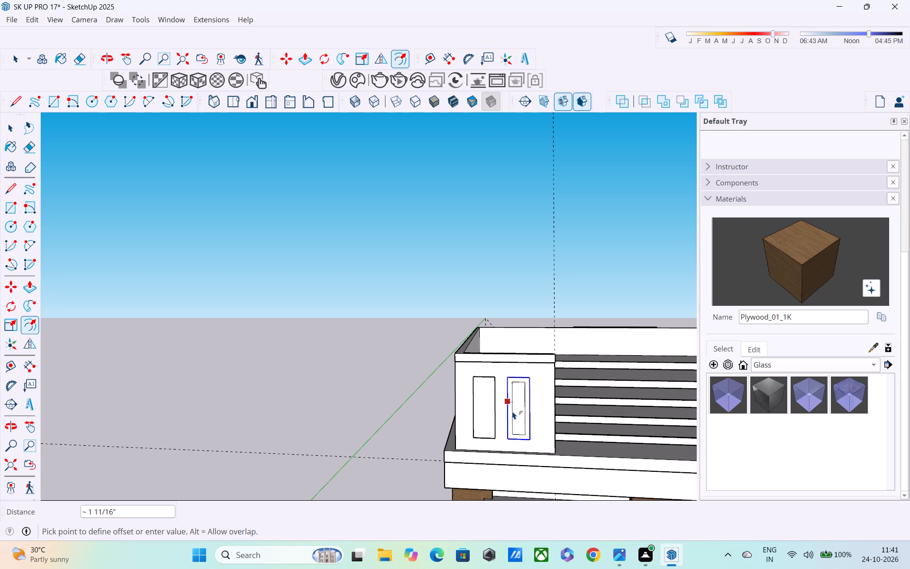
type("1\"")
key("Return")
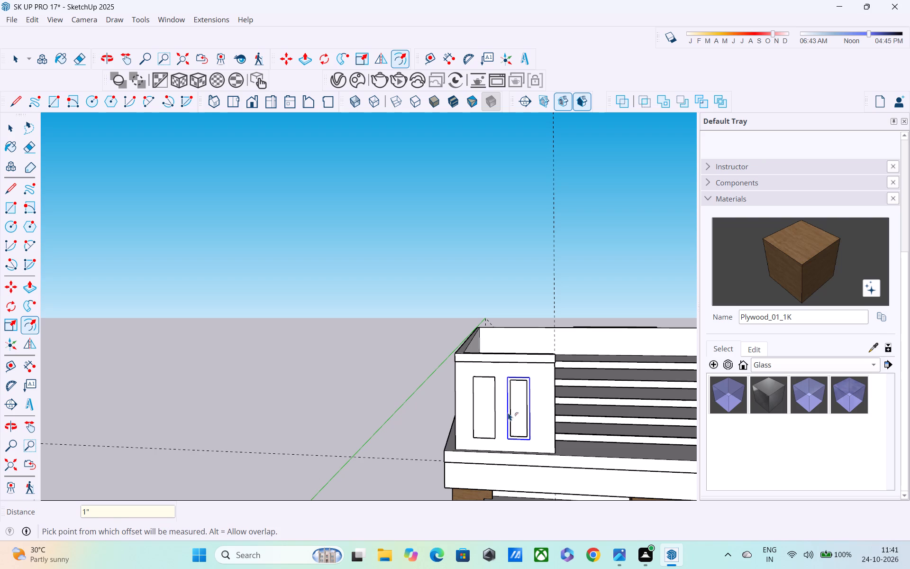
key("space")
Examine the two panel outlines on the corner block and try selecting the plain rectangle's face with its edges.
left_click(486, 399)
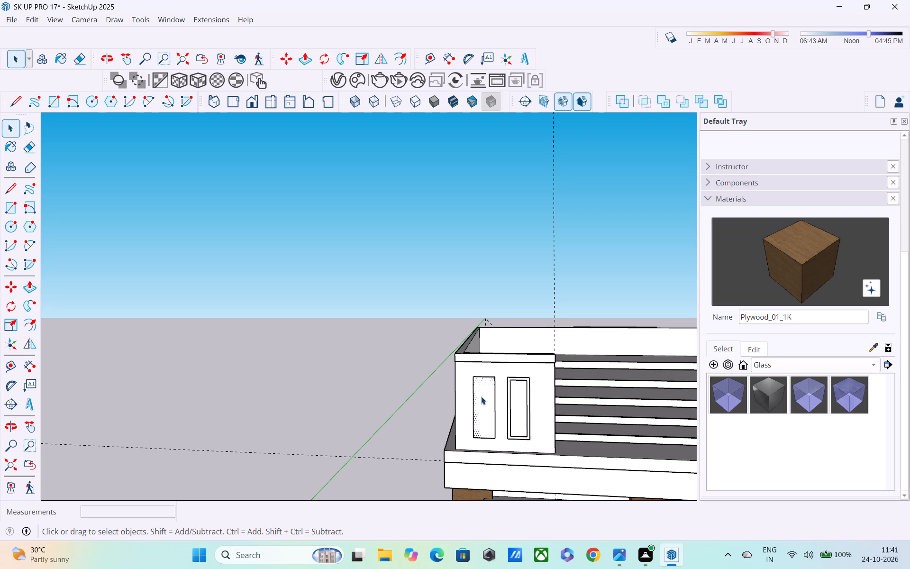
middle_click_drag(487, 396, 264, 426)
scroll(264, 426, "down", 5)
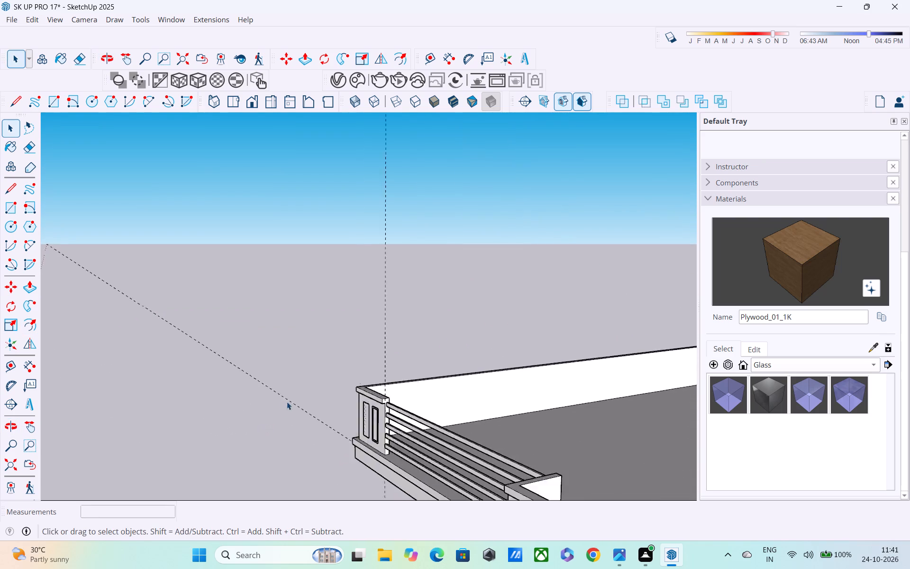
scroll(287, 402, "down", 6)
middle_click_drag(362, 406, 458, 365)
scroll(333, 442, "up", 9)
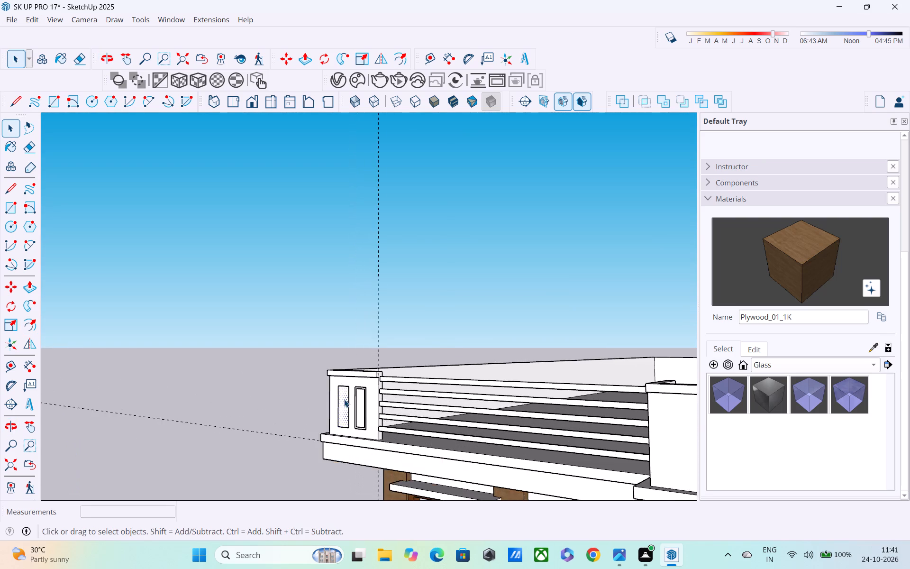
scroll(344, 399, "up", 3)
left_click(343, 400)
double_click(343, 400)
double_click(395, 393)
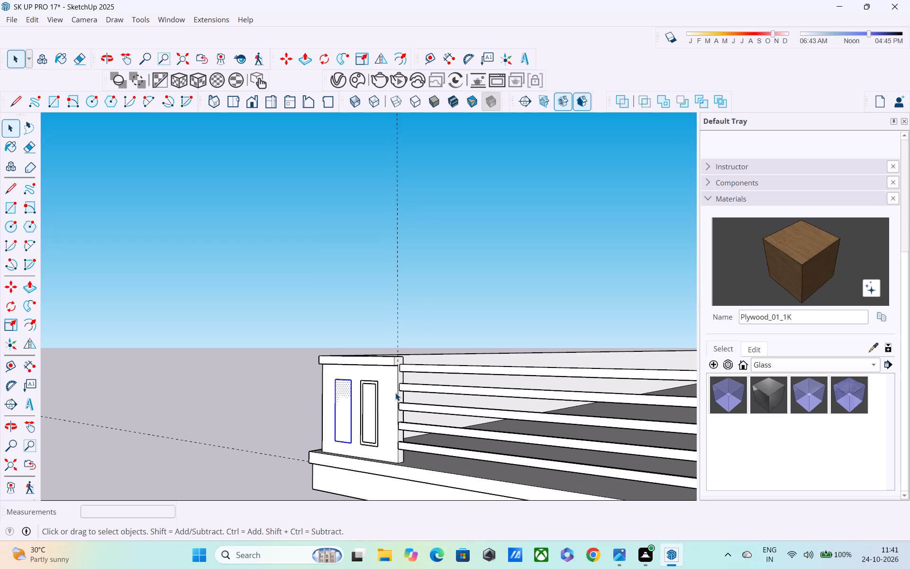
middle_click_drag(377, 410, 411, 410)
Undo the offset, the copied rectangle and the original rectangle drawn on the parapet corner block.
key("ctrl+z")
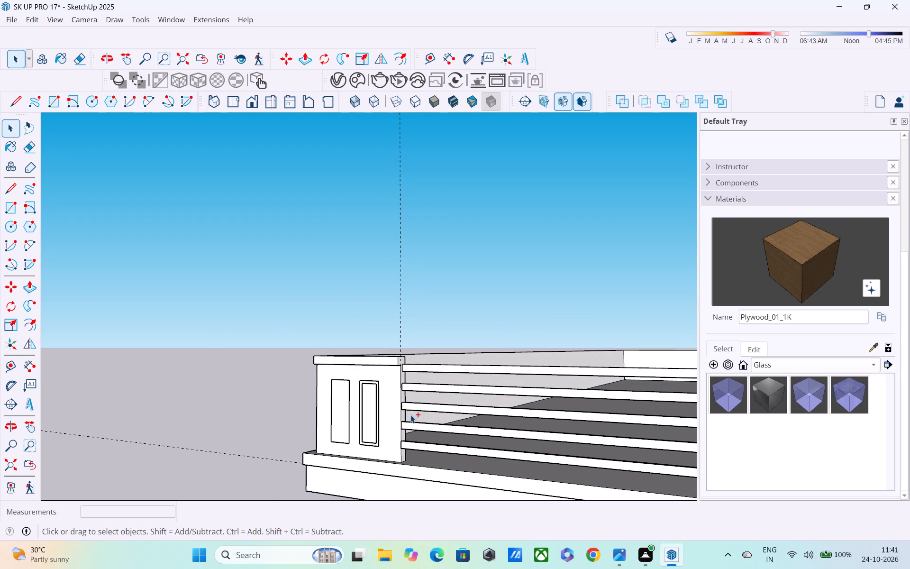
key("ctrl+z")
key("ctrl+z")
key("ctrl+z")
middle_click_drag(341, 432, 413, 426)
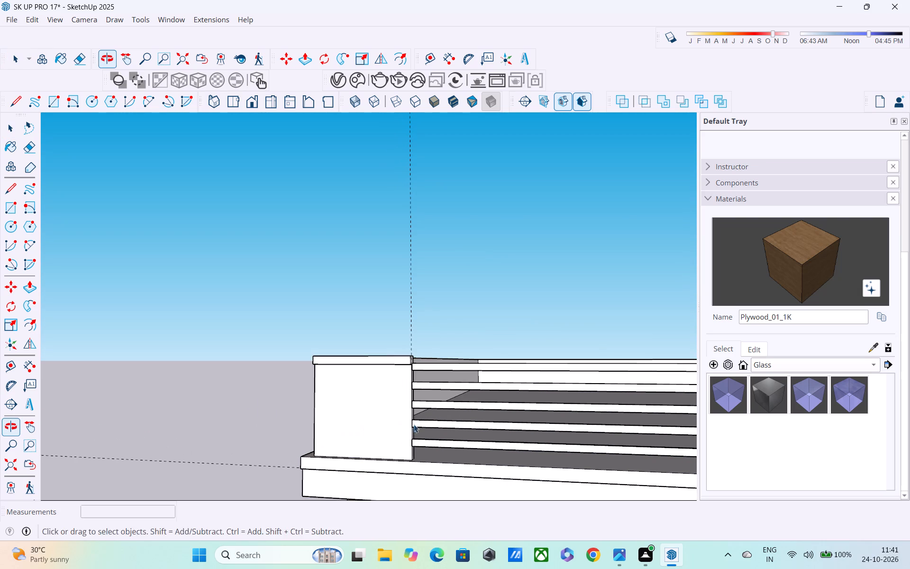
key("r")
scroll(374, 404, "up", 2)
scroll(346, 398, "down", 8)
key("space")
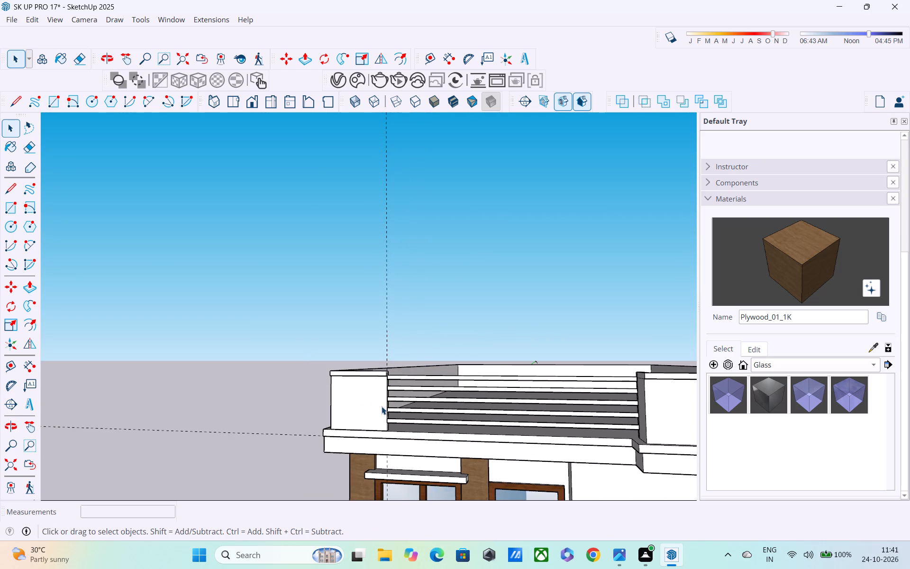
Open the parapet corner block for editing and draw an upright rectangle about 1' 5" by 6 5/16" on its front face.
double_click(382, 406)
key("r")
middle_click_drag(350, 395, 409, 369)
scroll(363, 381, "up", 6)
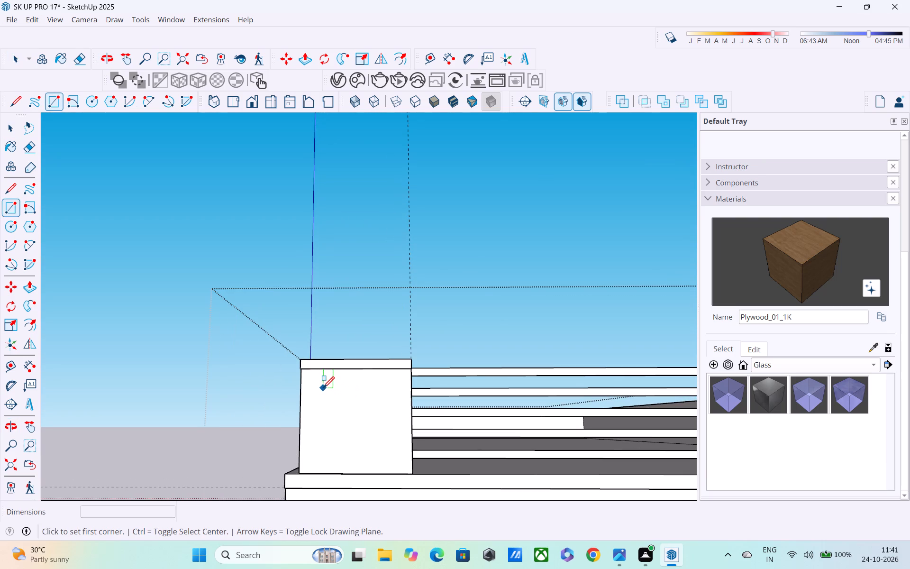
left_click(327, 390)
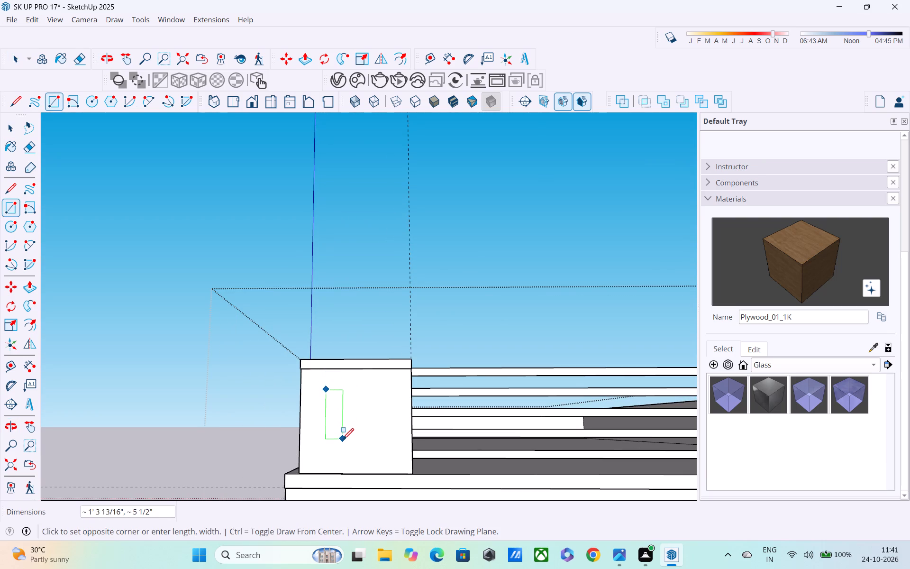
left_click(345, 444)
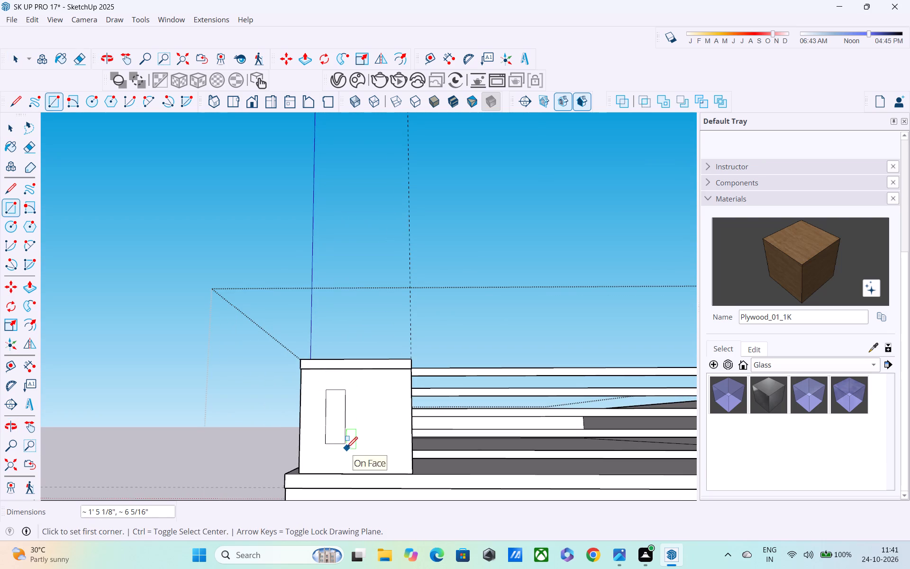
Select the rectangle's four edges and copy them about 1' sideways across the block face toward the railing.
key("space")
double_click(345, 413)
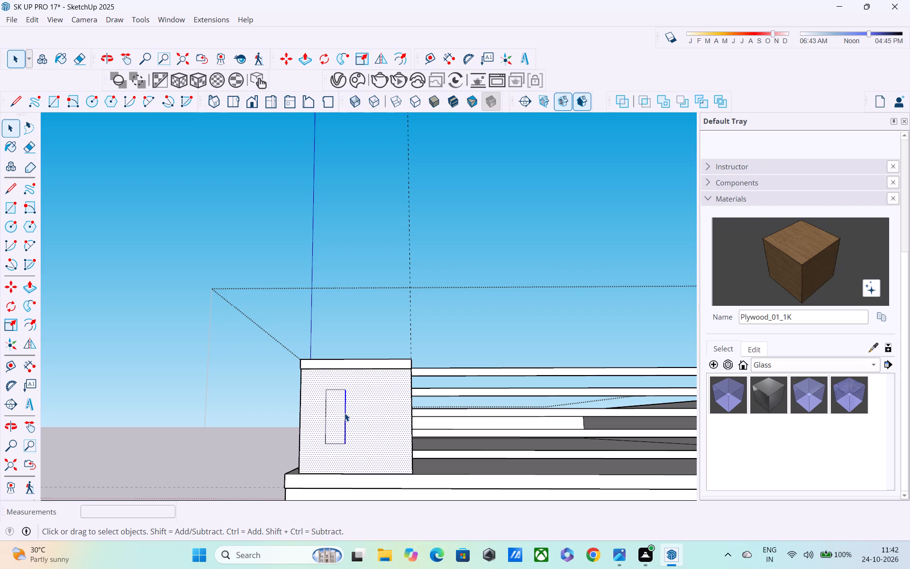
left_click(283, 384)
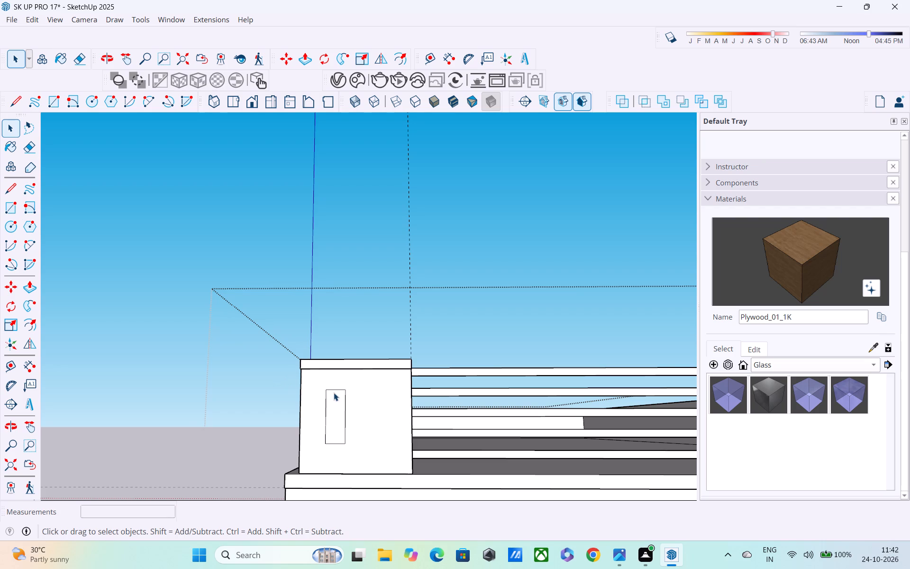
scroll(337, 390, "up", 1)
left_click(336, 390, "shift")
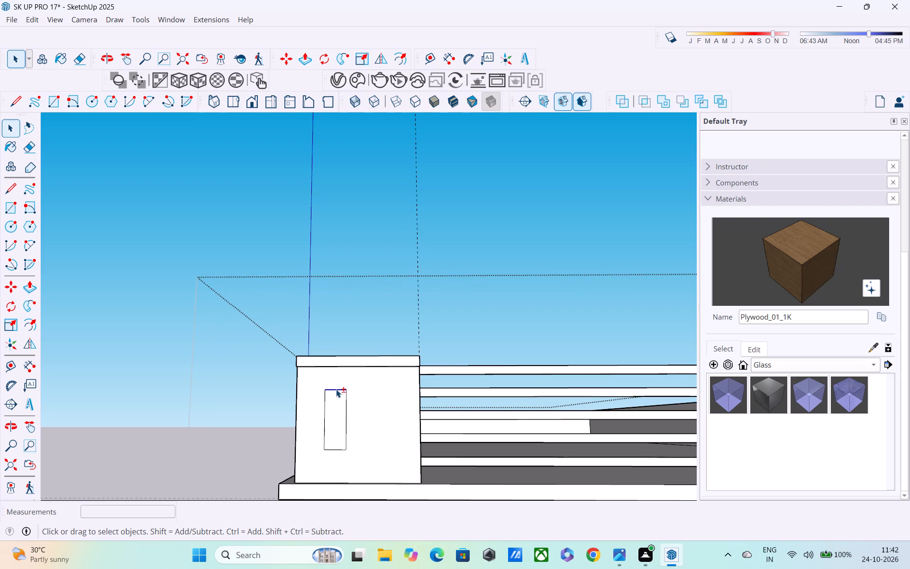
left_click(326, 416, "shift")
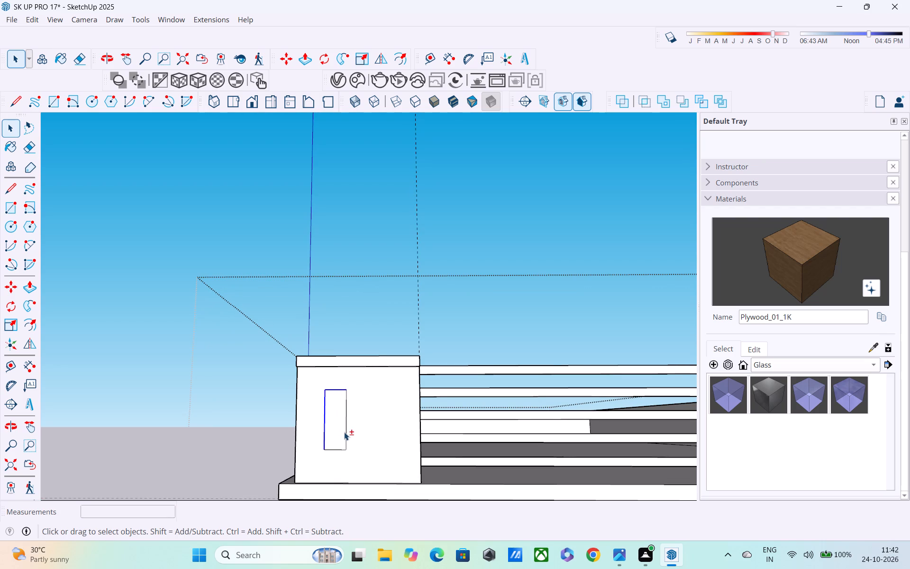
left_click(346, 435, "shift")
left_click(340, 450, "shift")
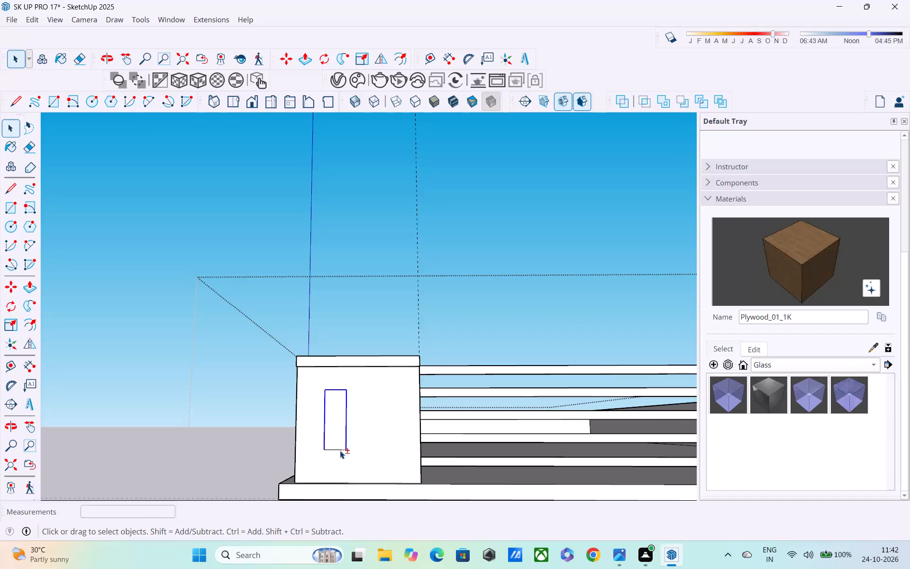
key("m")
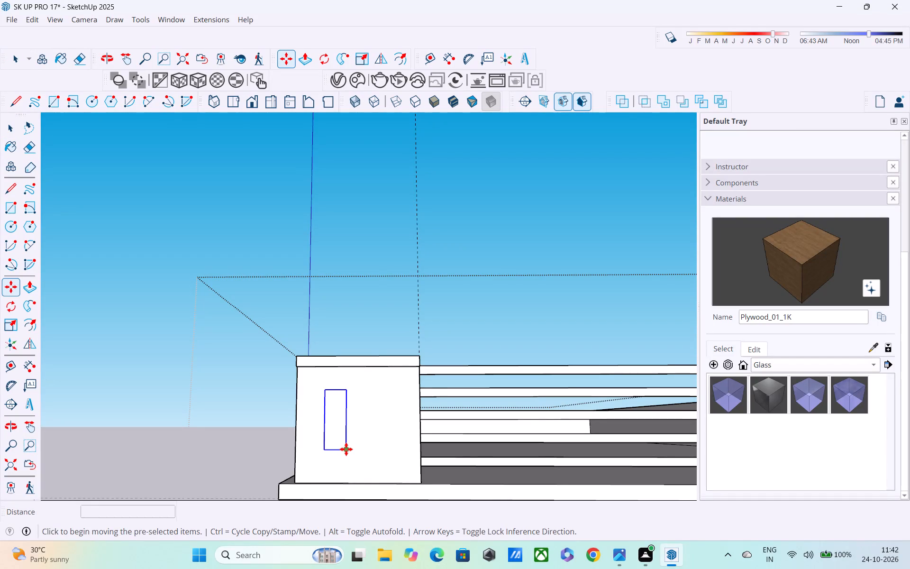
left_click(346, 449)
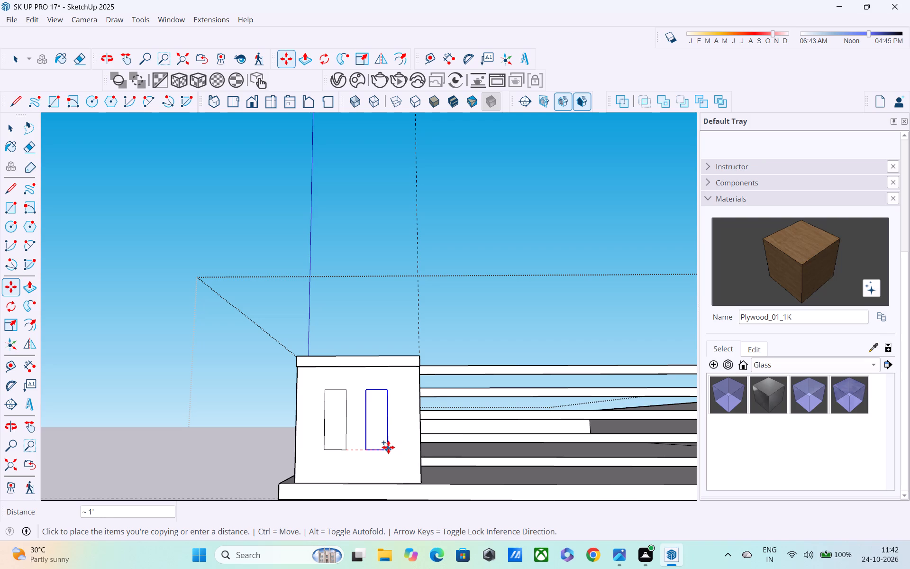
left_click_drag(392, 445, 396, 443)
key("space")
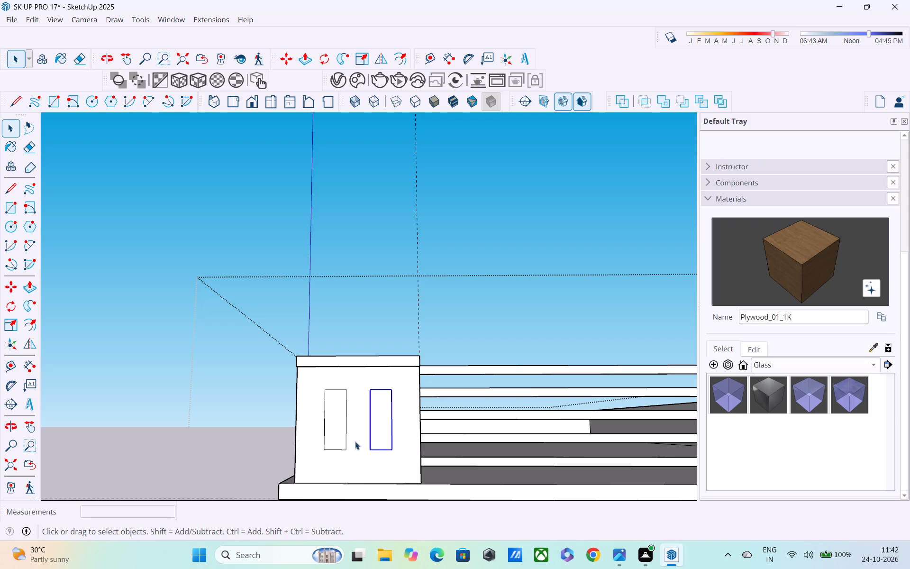
Offset the copied rectangle nearest the railing inward by 1" to form a frame outline.
key("f")
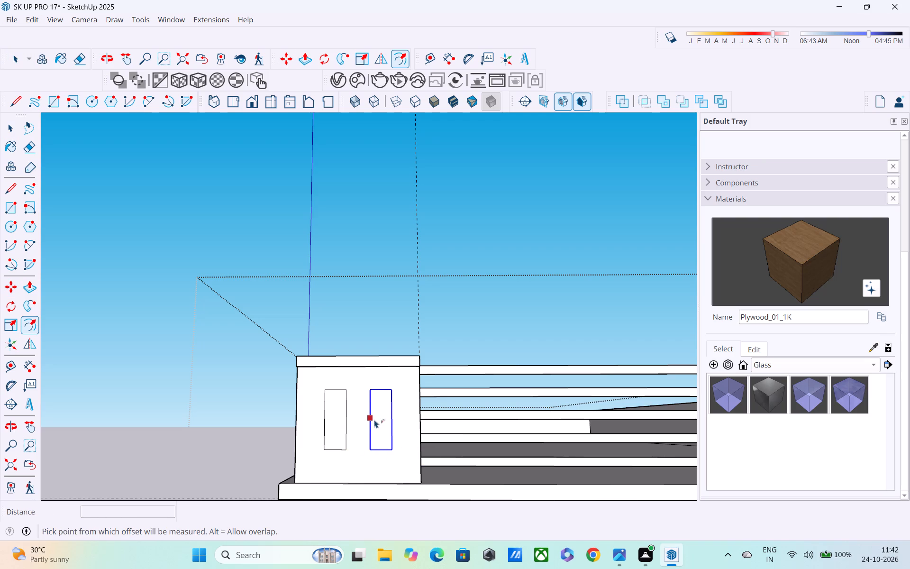
left_click(375, 421)
type("1\"")
key("Return")
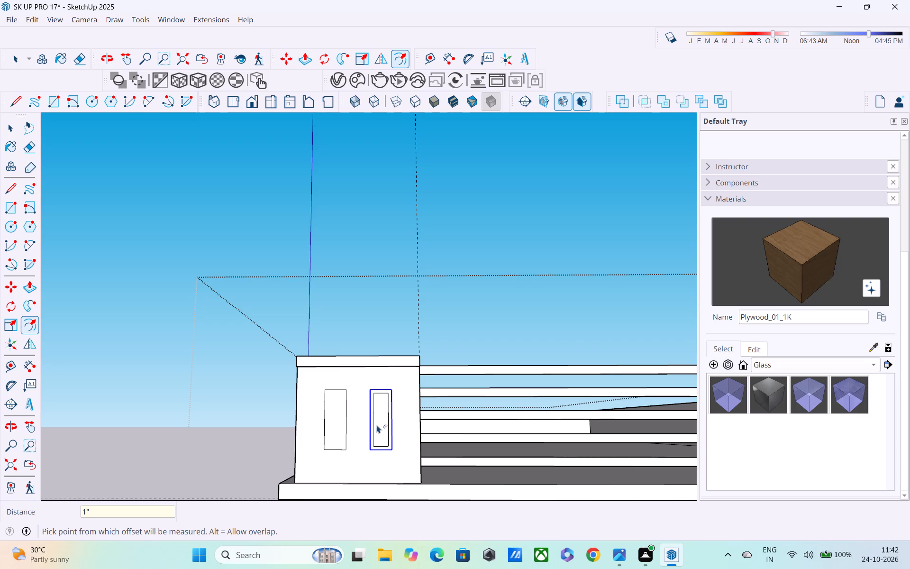
left_click(342, 416)
key("Escape")
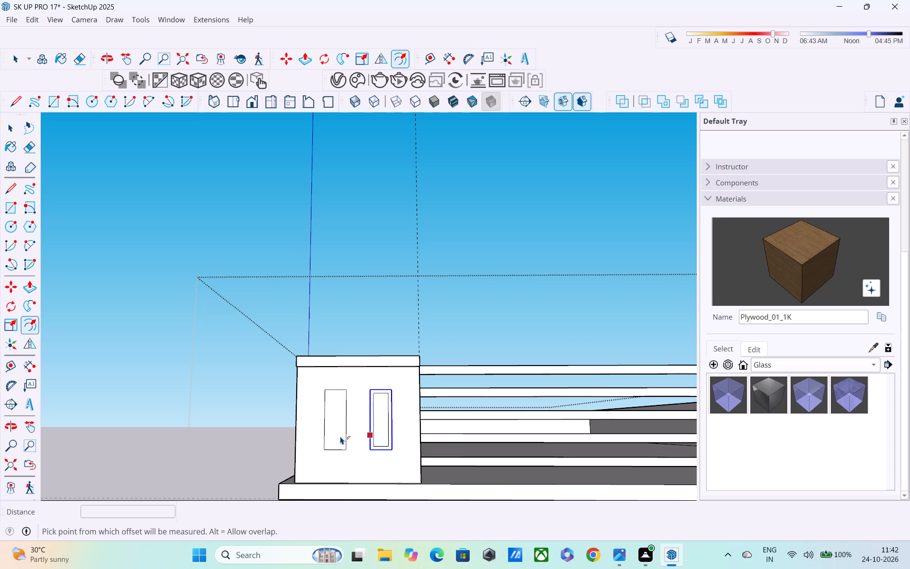
Offset the original rectangle near the block's outer edge inward by 1" to form a matching frame outline.
key("space")
left_click(337, 427)
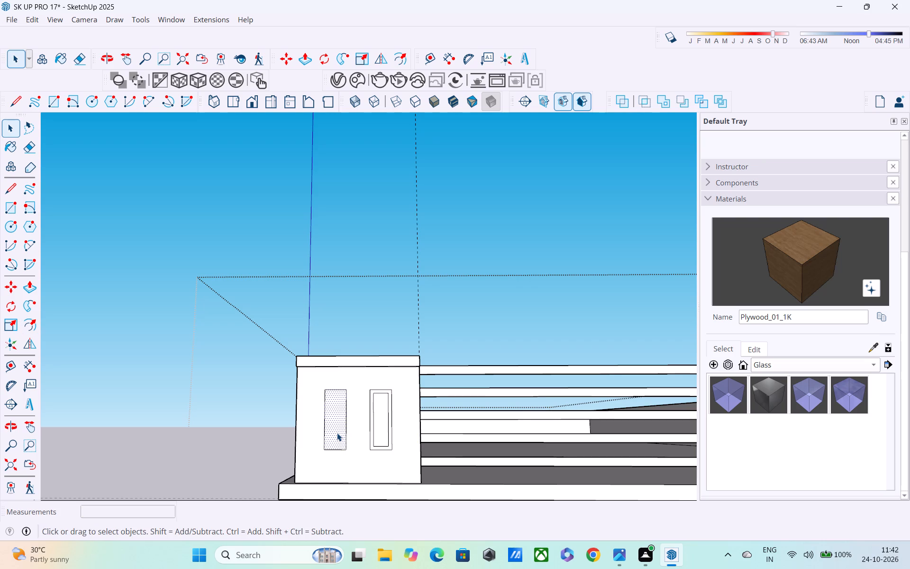
key("f")
left_click(337, 433)
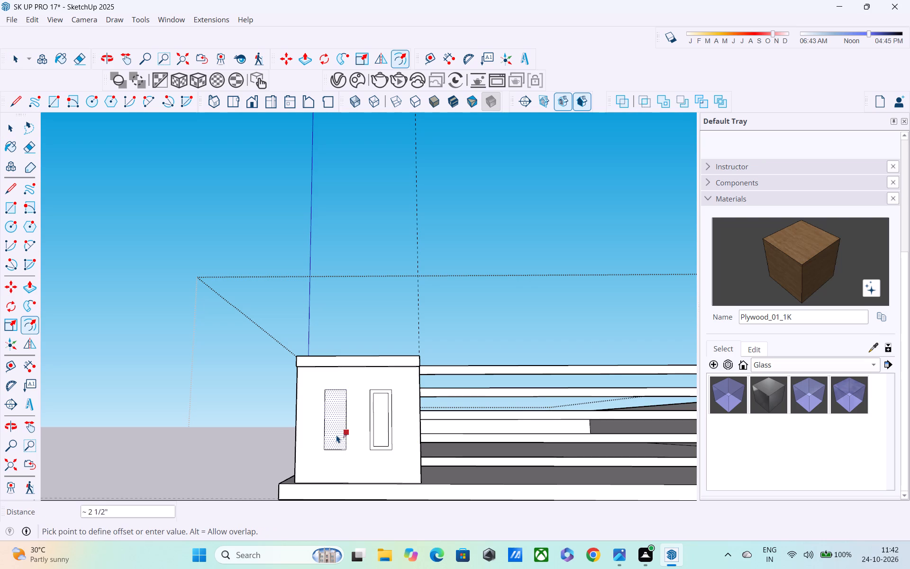
type("1\"")
key("Return")
key("space")
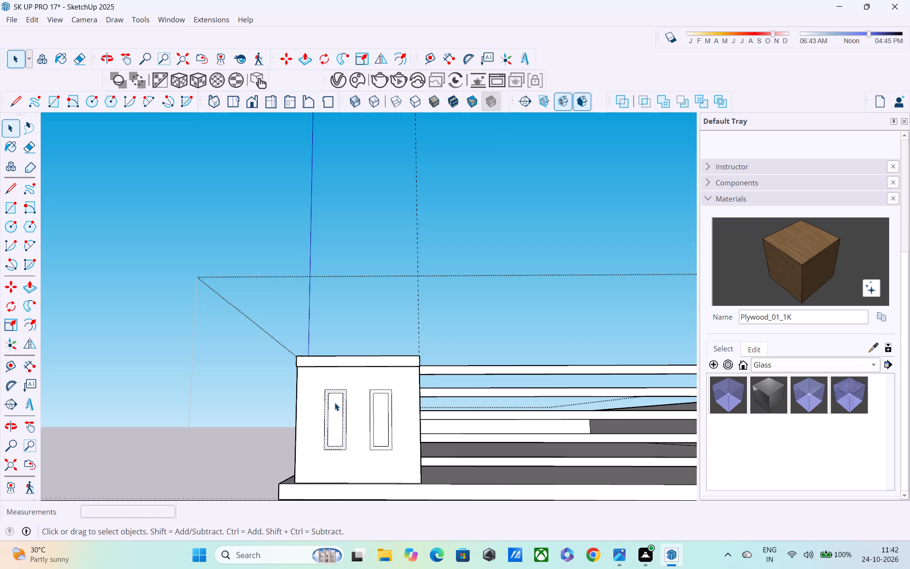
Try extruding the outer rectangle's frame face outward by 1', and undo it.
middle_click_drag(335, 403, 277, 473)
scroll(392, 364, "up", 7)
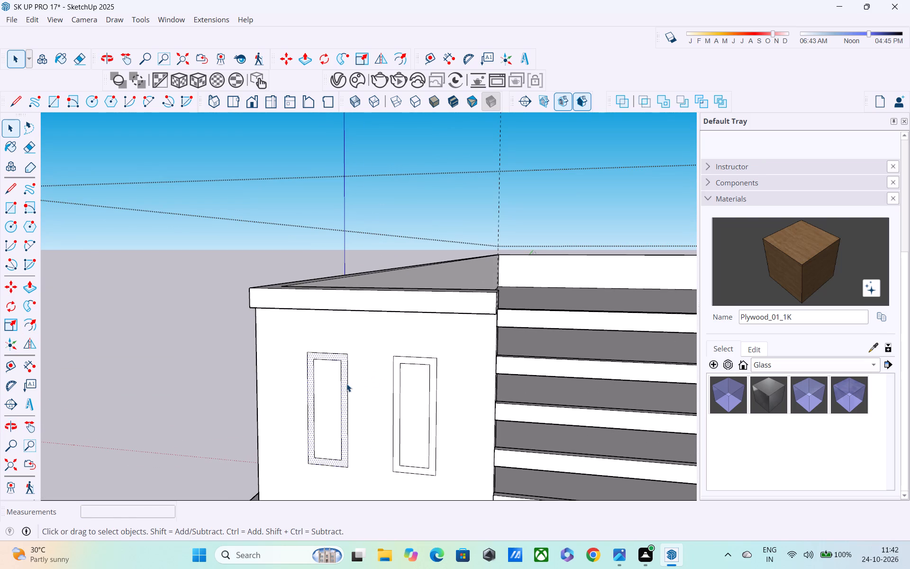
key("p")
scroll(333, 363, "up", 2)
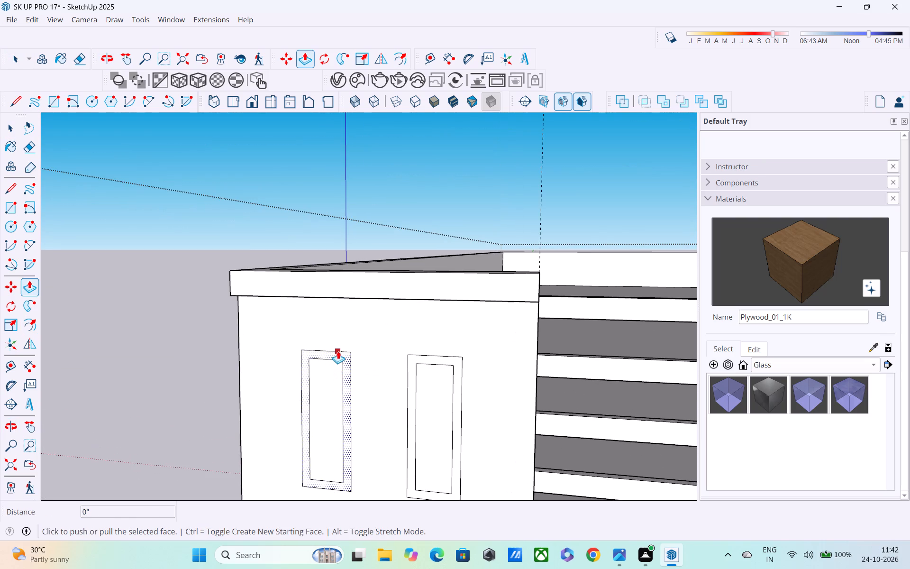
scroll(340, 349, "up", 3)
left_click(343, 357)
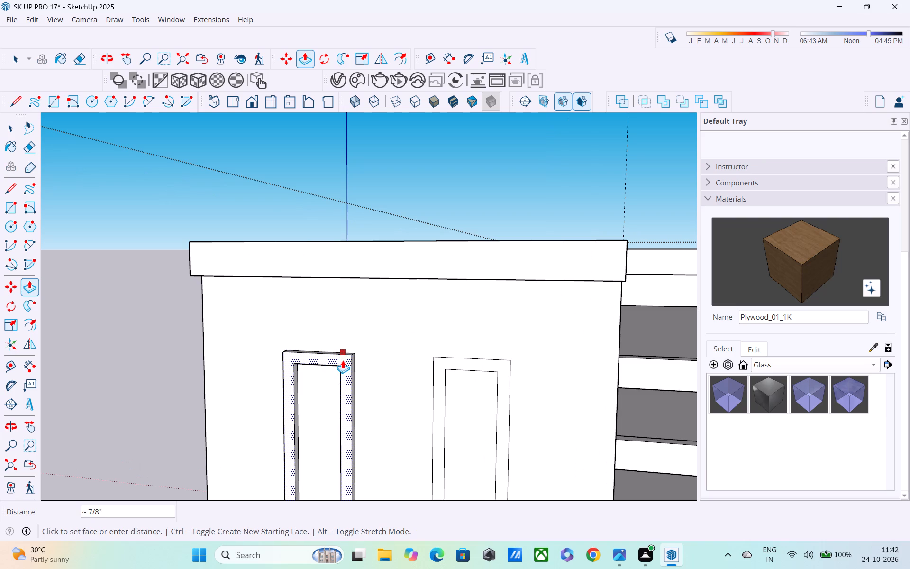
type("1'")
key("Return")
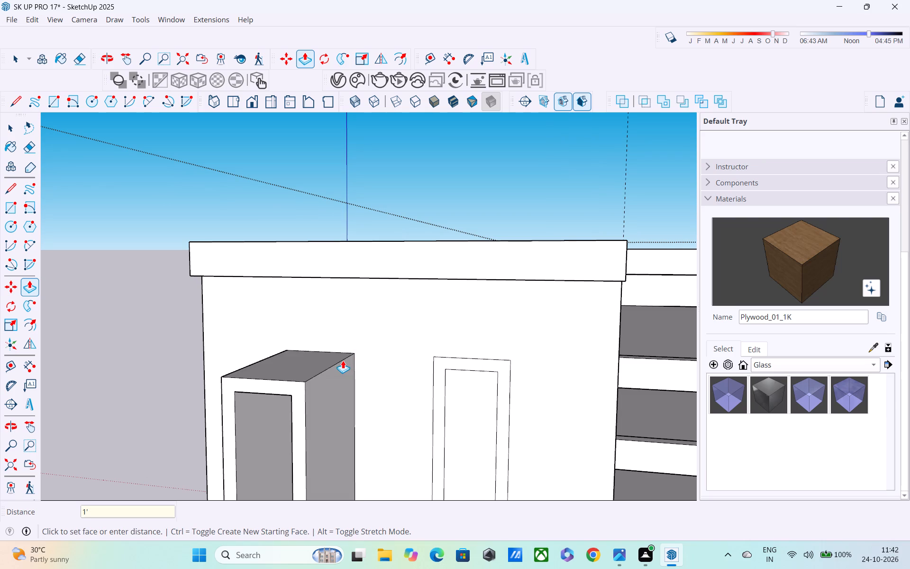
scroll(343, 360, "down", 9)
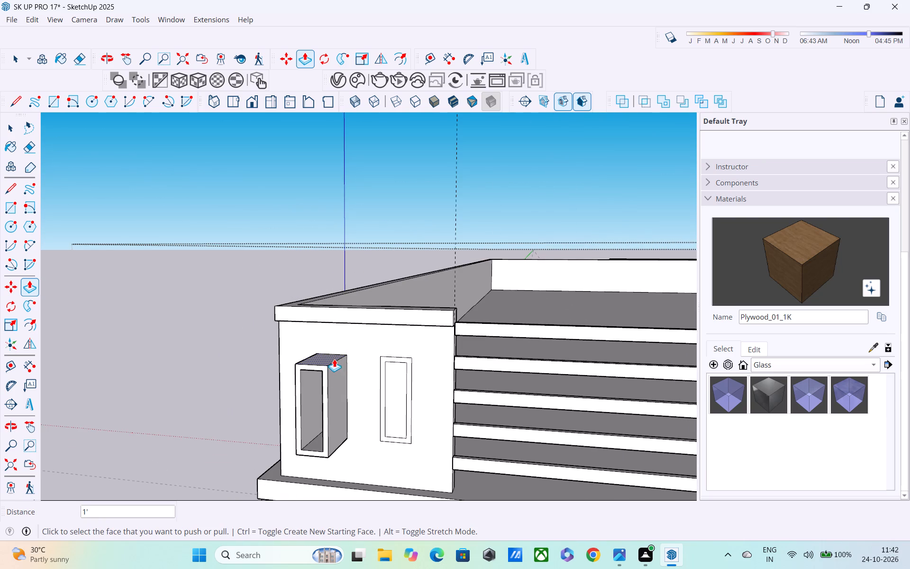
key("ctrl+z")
Extrude the frame faces of both rectangles outward by 1" from the corner block.
left_click(335, 358)
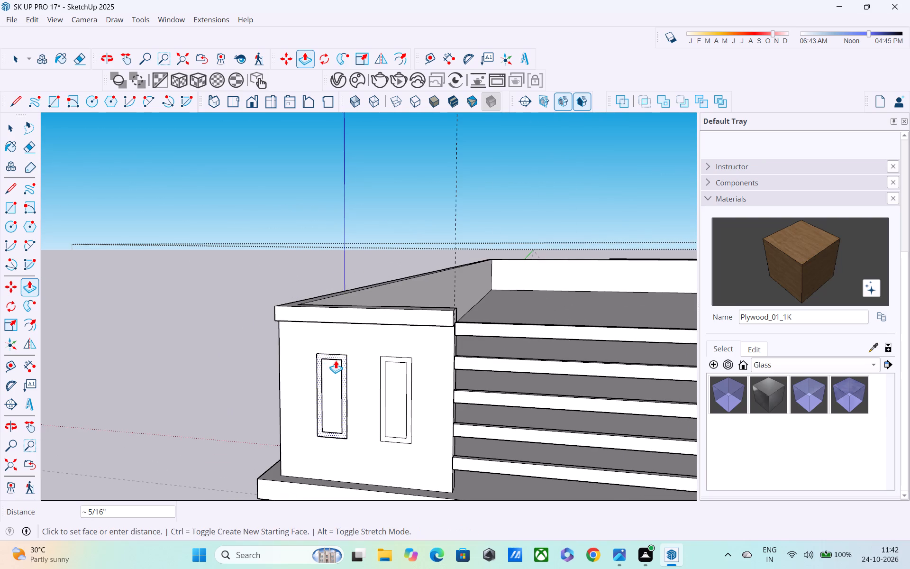
type("1\"")
key("Return")
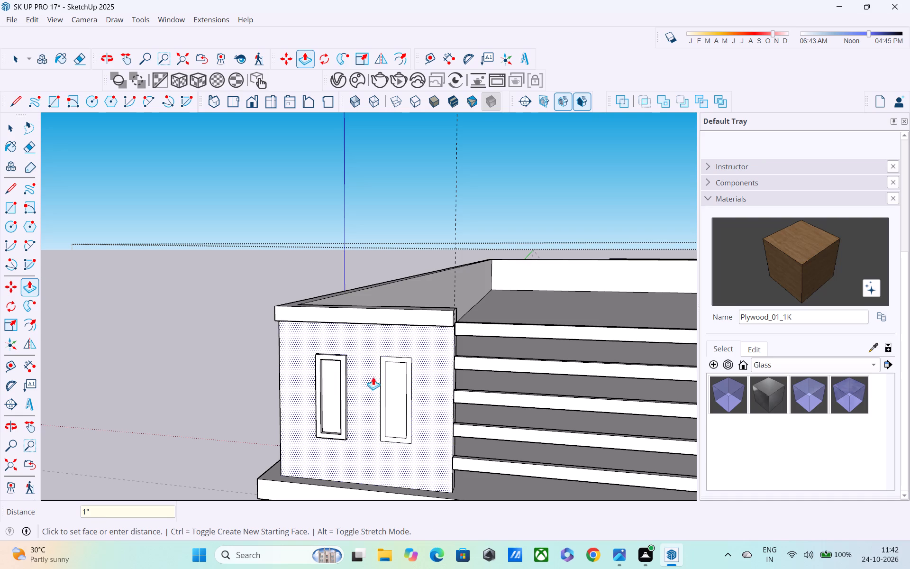
left_click(382, 398)
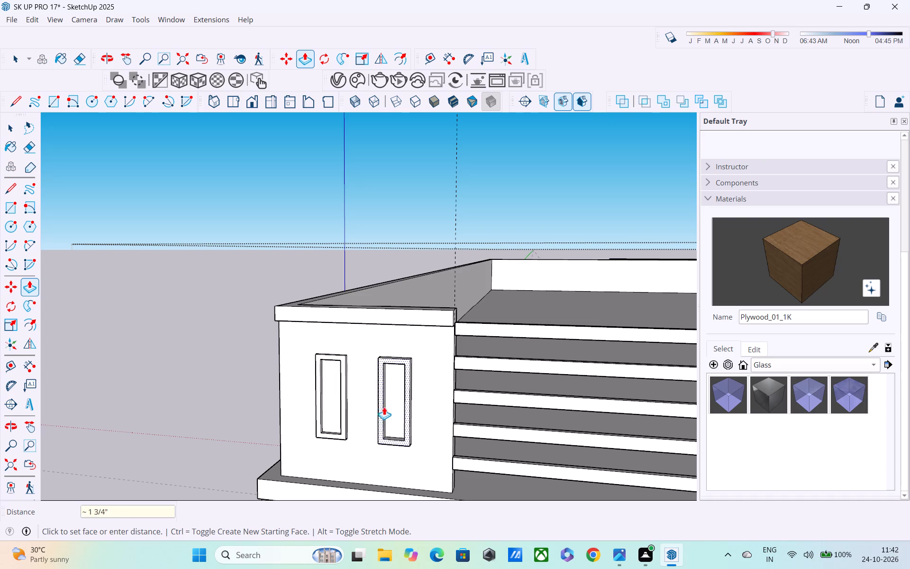
type("1\"")
key("Return")
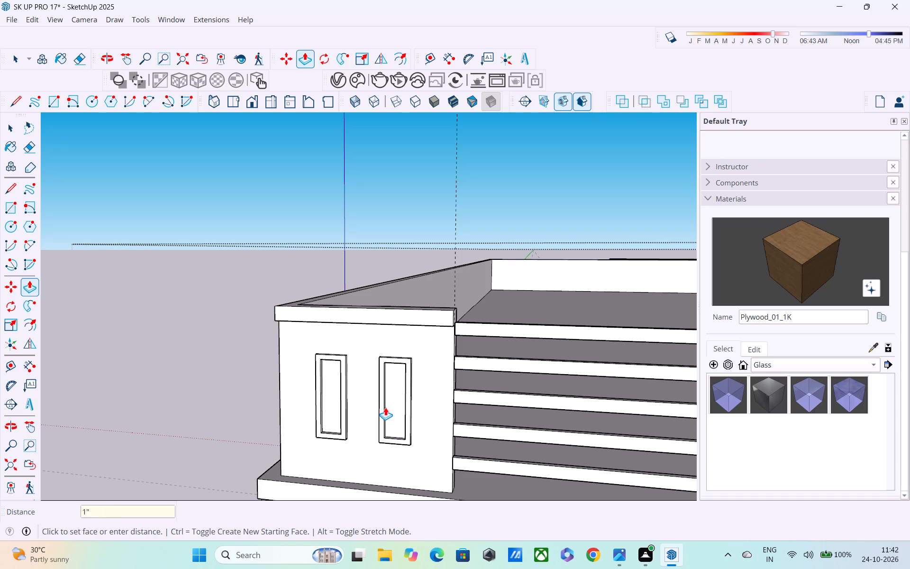
Push the inner panels of both frames 3" back through the block wall to cut two rectangular openings.
key("p")
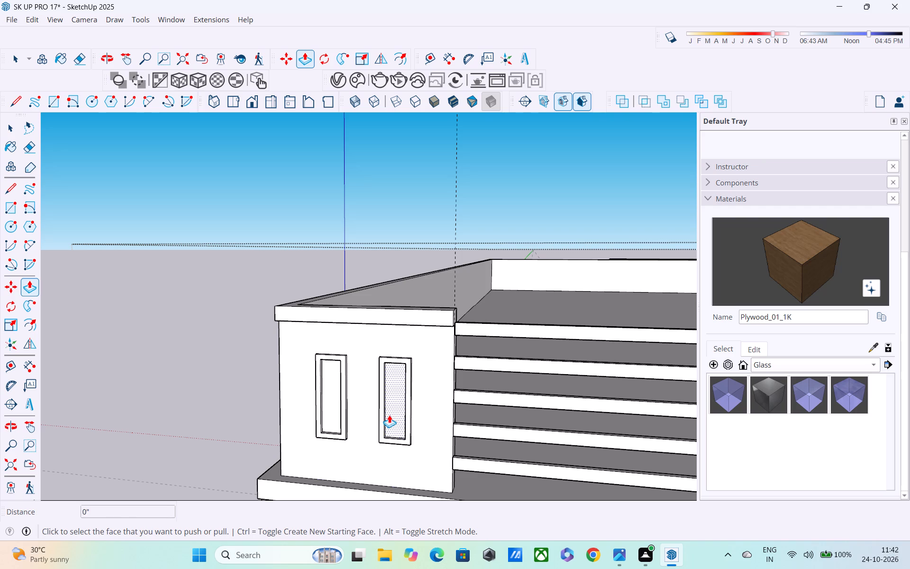
left_click(389, 415)
middle_click_drag(400, 395, 413, 377)
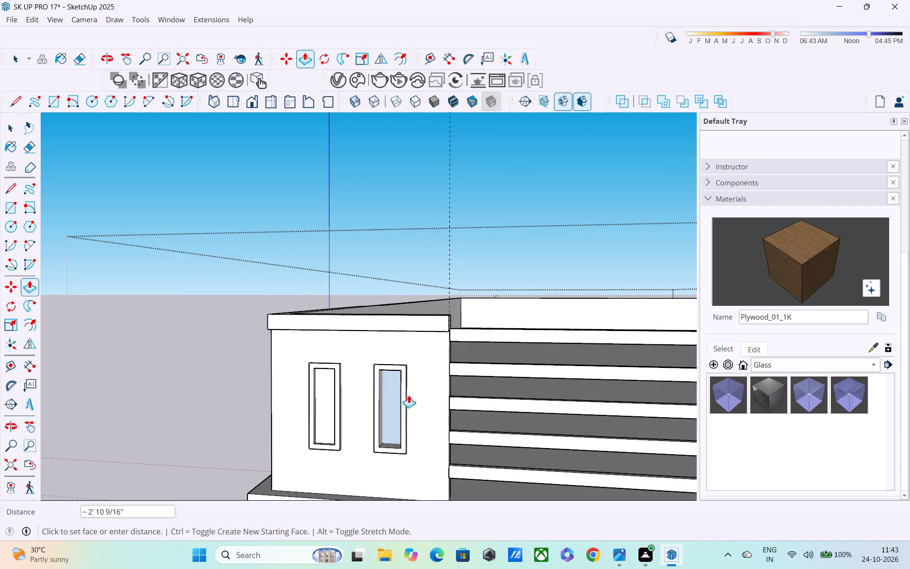
key("Escape")
left_click(389, 418)
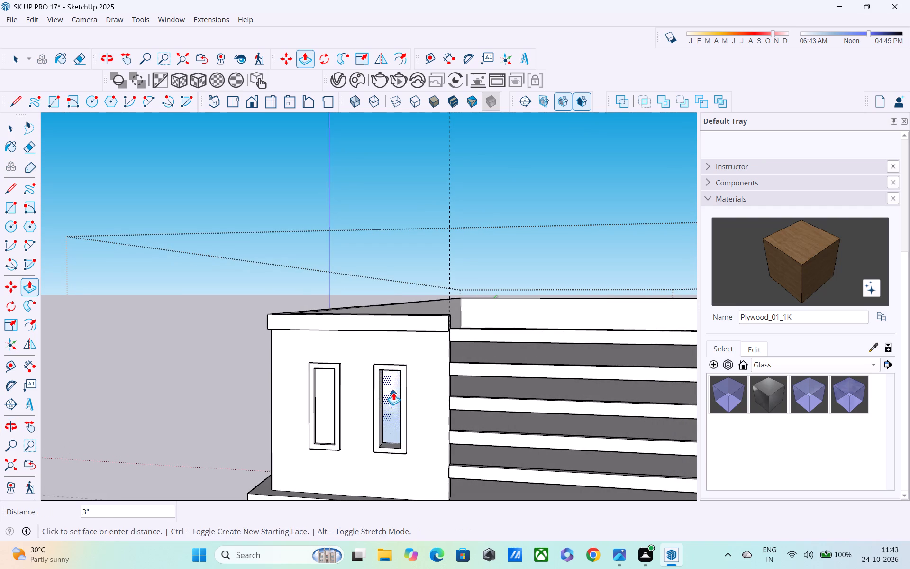
left_click(393, 391)
left_click(319, 409)
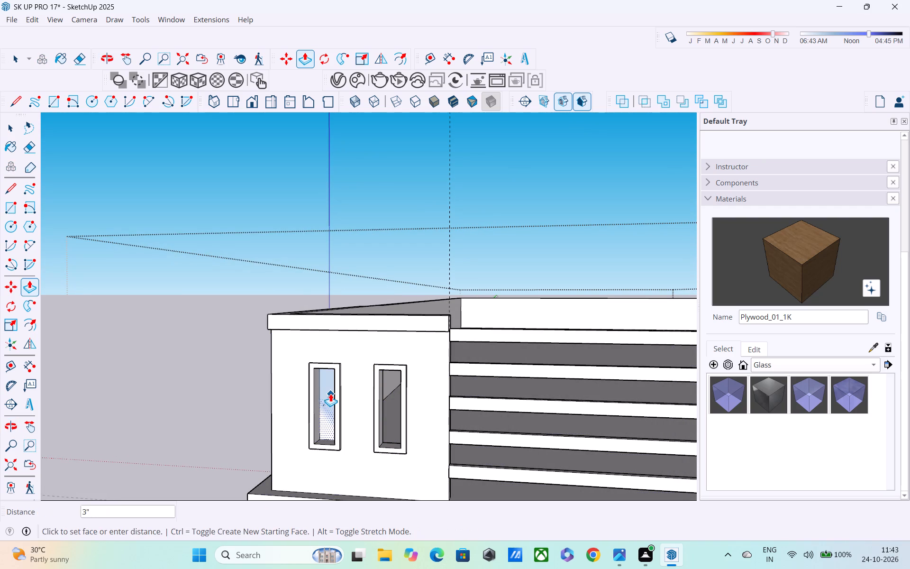
left_click(330, 391)
scroll(328, 396, "down", 4)
middle_click_drag(359, 409, 419, 391)
scroll(414, 391, "down", 5)
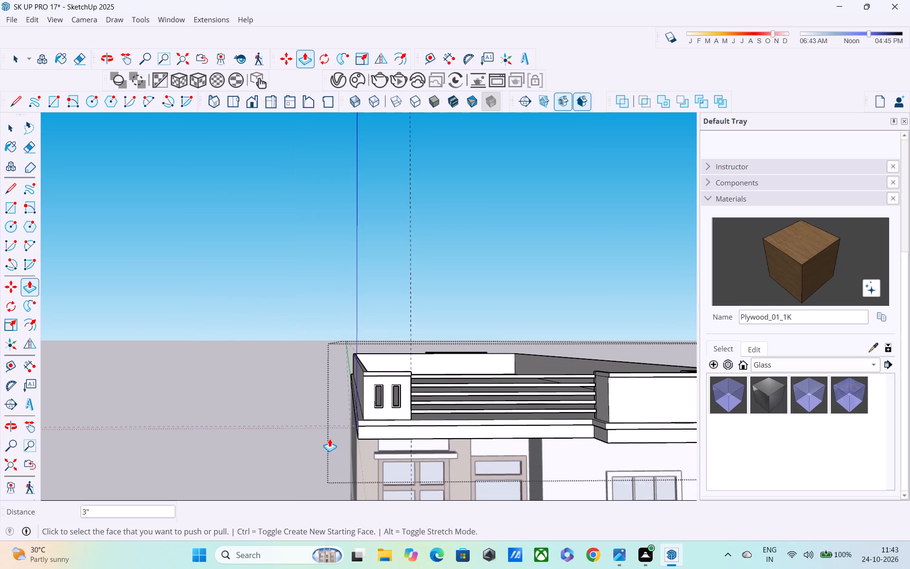
key("v")
key("space")
left_click(276, 363)
Examine the roof parapet, railing and side wall of the house from several angles.
middle_click_drag(278, 392, 97, 383)
middle_click_drag(280, 395, 355, 388)
scroll(355, 388, "down", 1)
scroll(185, 397, "down", 3)
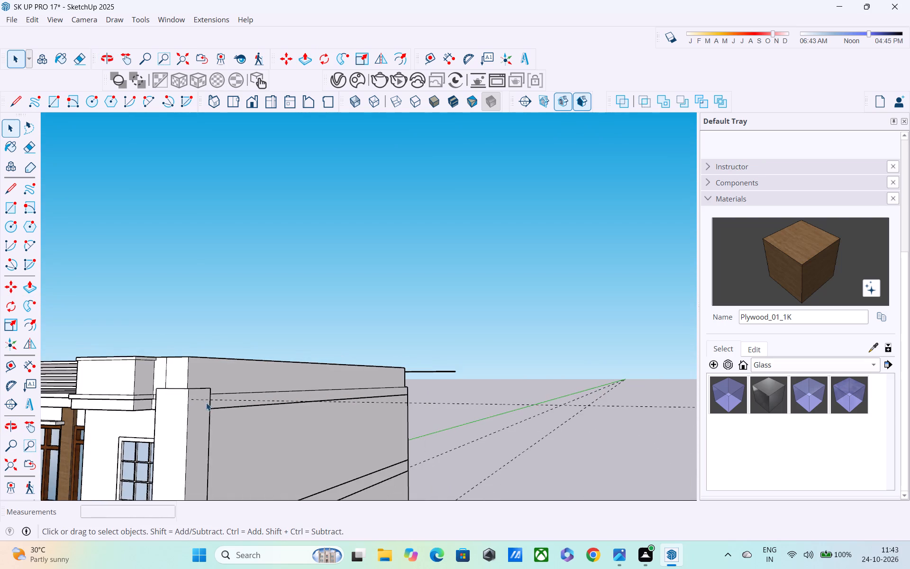
middle_click_drag(403, 411, 419, 414, "shift")
scroll(142, 460, "down", 4)
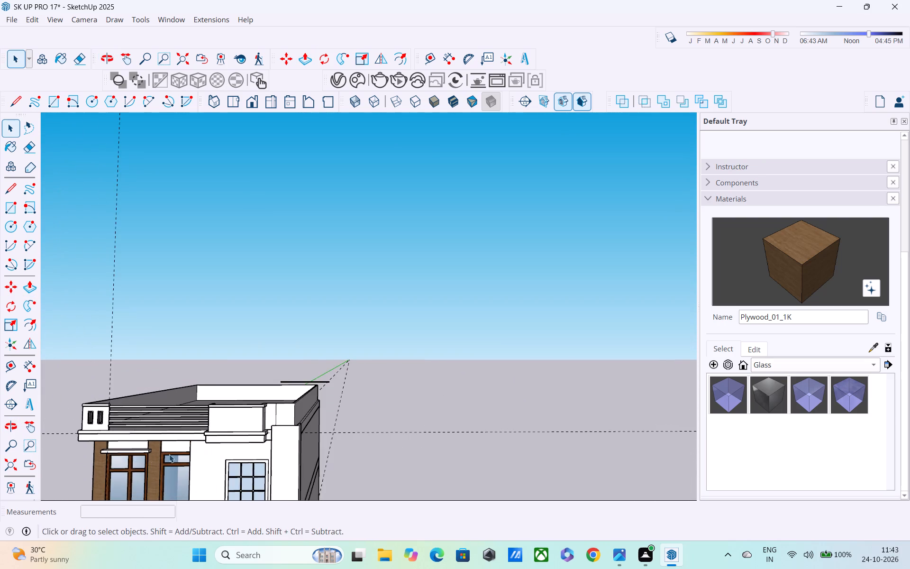
middle_click_drag(168, 441, 361, 446)
scroll(309, 443, "down", 5)
middle_click_drag(337, 455, 233, 439)
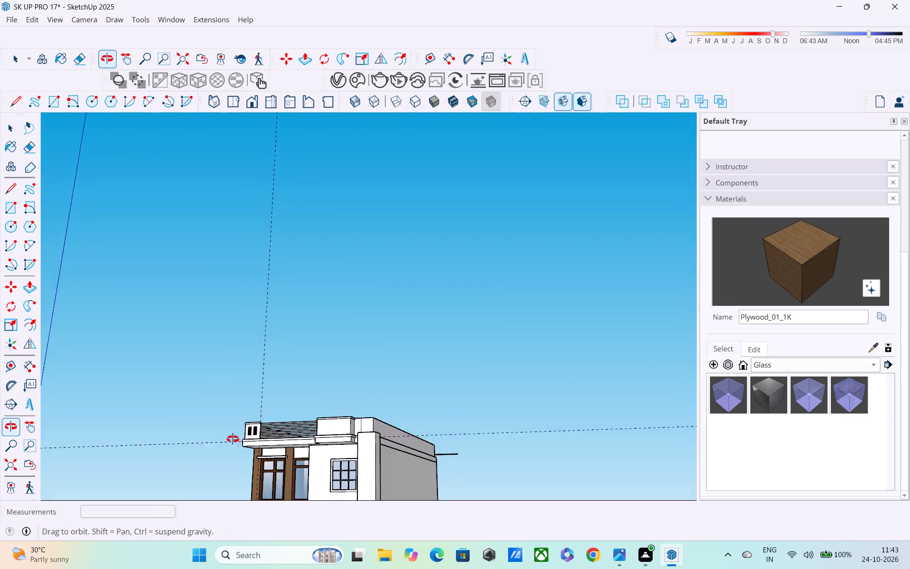
Examine the front facade, the roof parapet and its railing from several angles and distances.
middle_click_drag(233, 439, 343, 464)
scroll(342, 445, "up", 8)
middle_click_drag(292, 437, 217, 473)
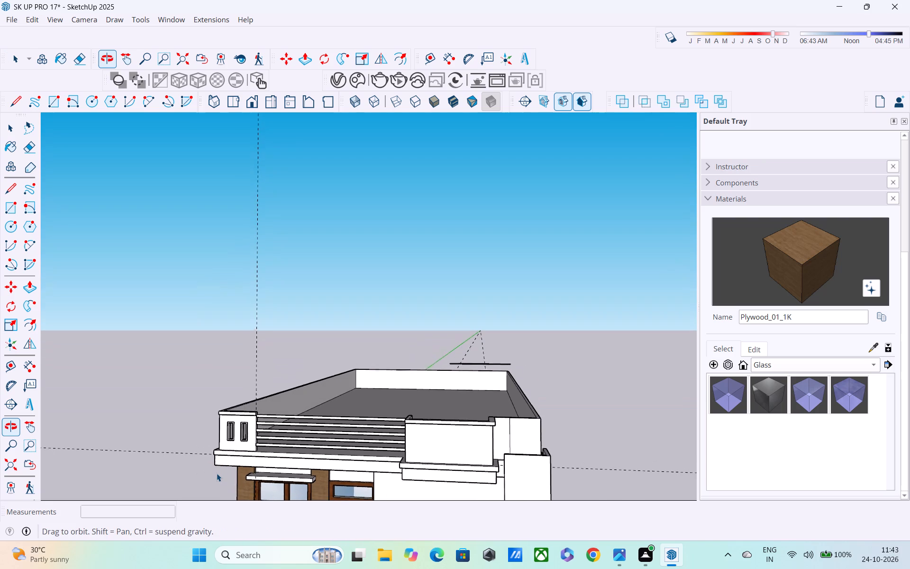
middle_click_drag(217, 473, 217, 473)
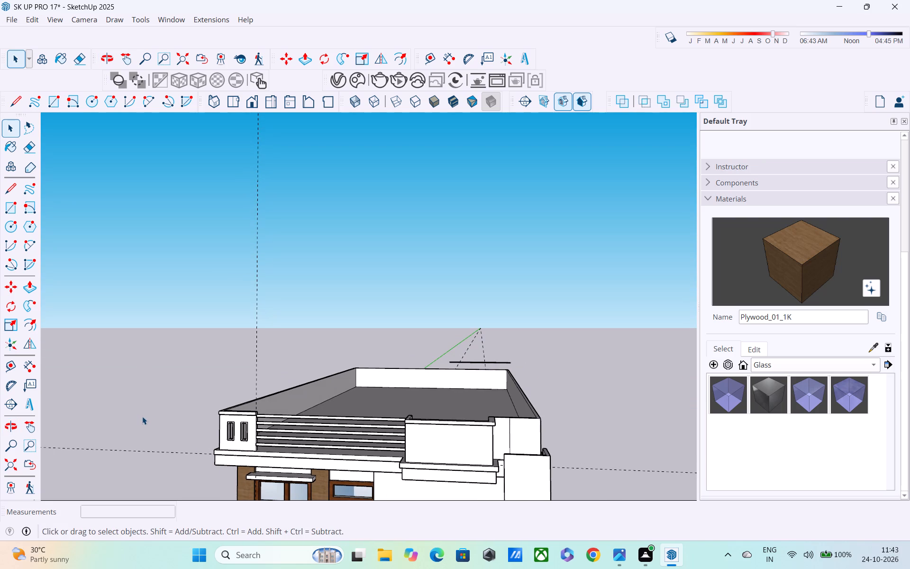
scroll(442, 486, "down", 1)
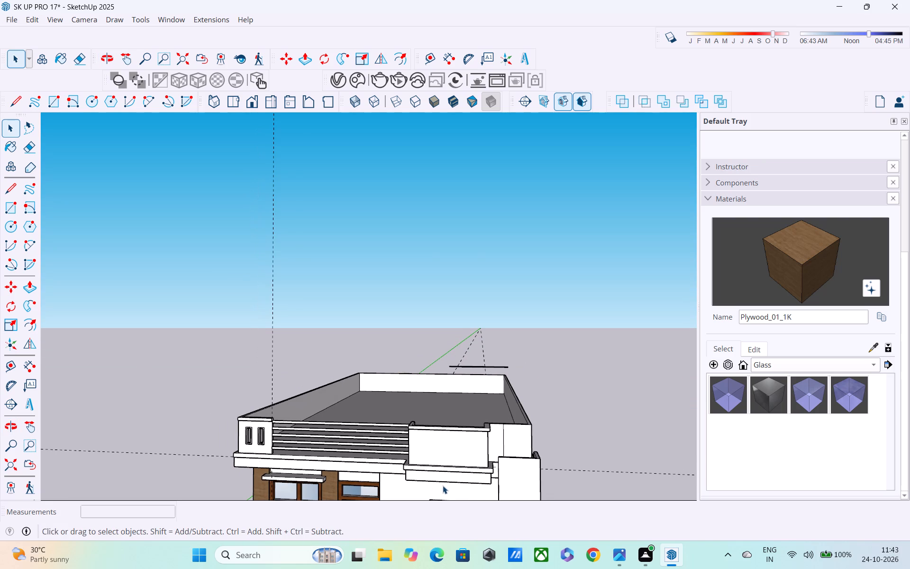
scroll(443, 486, "down", 2)
middle_click_drag(443, 486, 444, 493, "shift")
scroll(444, 493, "down", 3)
middle_click_drag(441, 495, 367, 514)
scroll(367, 514, "down", 1)
middle_click_drag(384, 507, 376, 455, "shift")
middle_click_drag(336, 483, 292, 401)
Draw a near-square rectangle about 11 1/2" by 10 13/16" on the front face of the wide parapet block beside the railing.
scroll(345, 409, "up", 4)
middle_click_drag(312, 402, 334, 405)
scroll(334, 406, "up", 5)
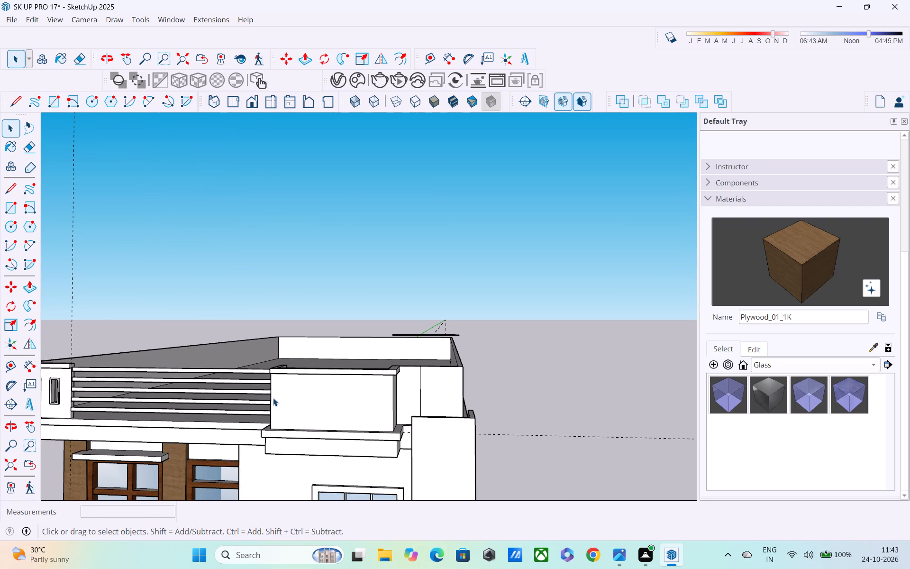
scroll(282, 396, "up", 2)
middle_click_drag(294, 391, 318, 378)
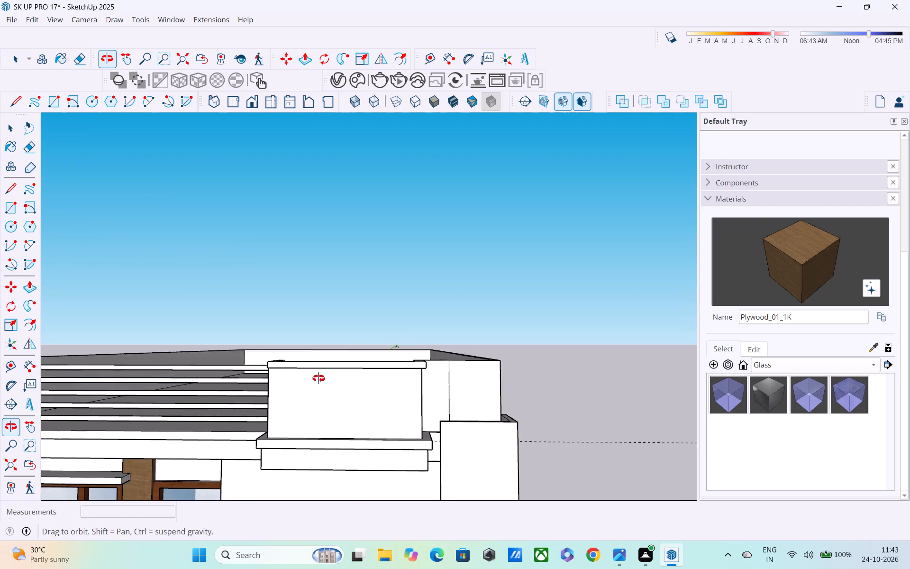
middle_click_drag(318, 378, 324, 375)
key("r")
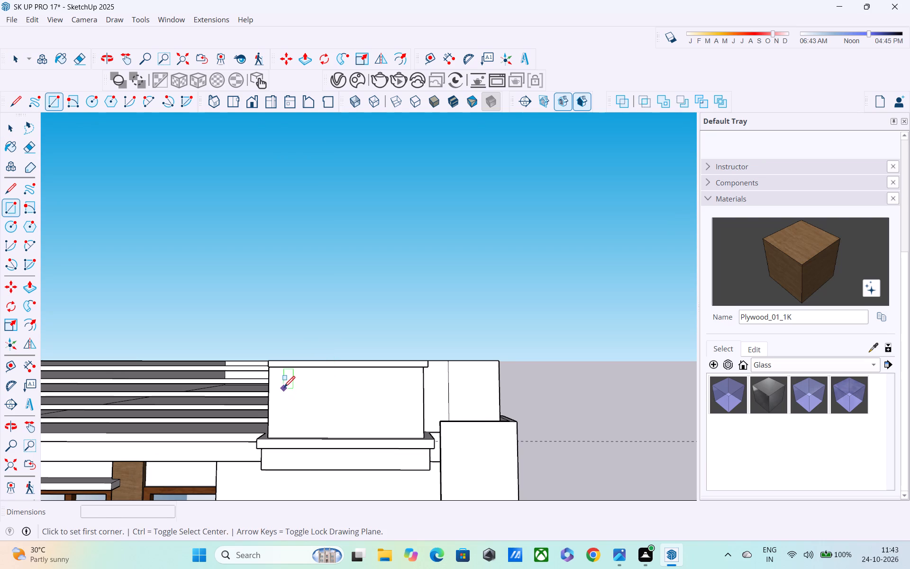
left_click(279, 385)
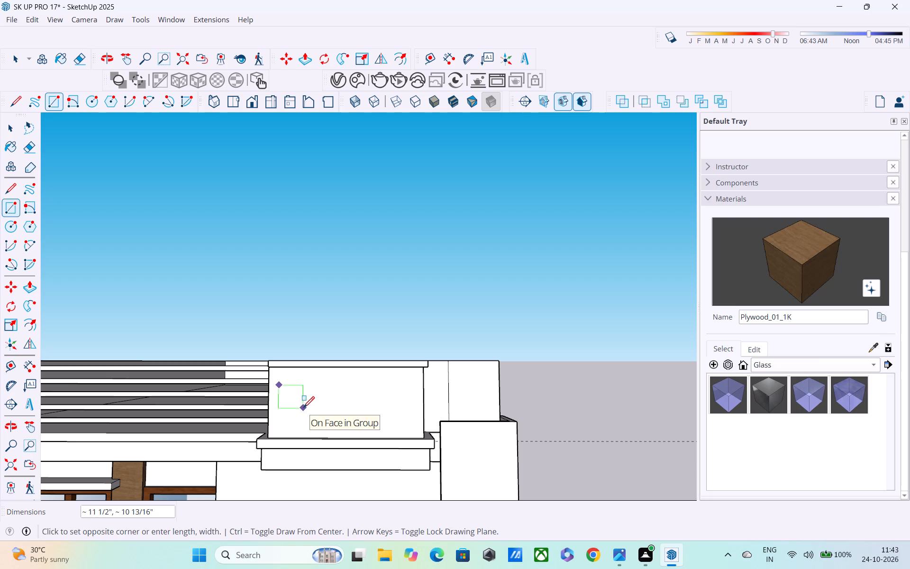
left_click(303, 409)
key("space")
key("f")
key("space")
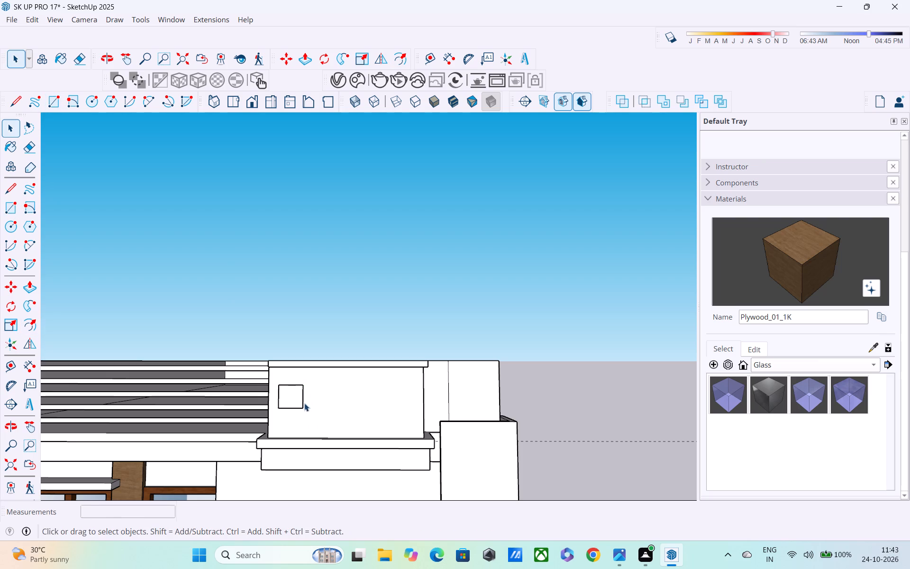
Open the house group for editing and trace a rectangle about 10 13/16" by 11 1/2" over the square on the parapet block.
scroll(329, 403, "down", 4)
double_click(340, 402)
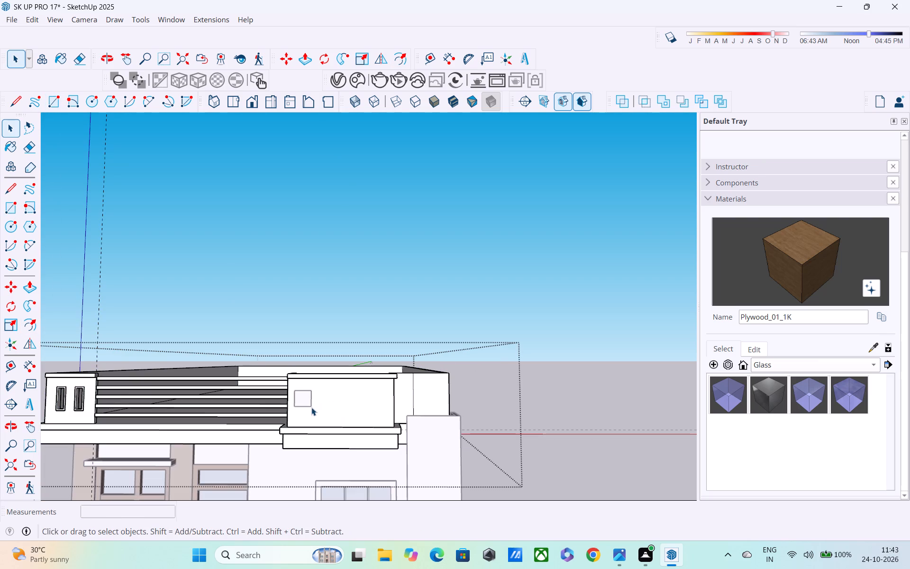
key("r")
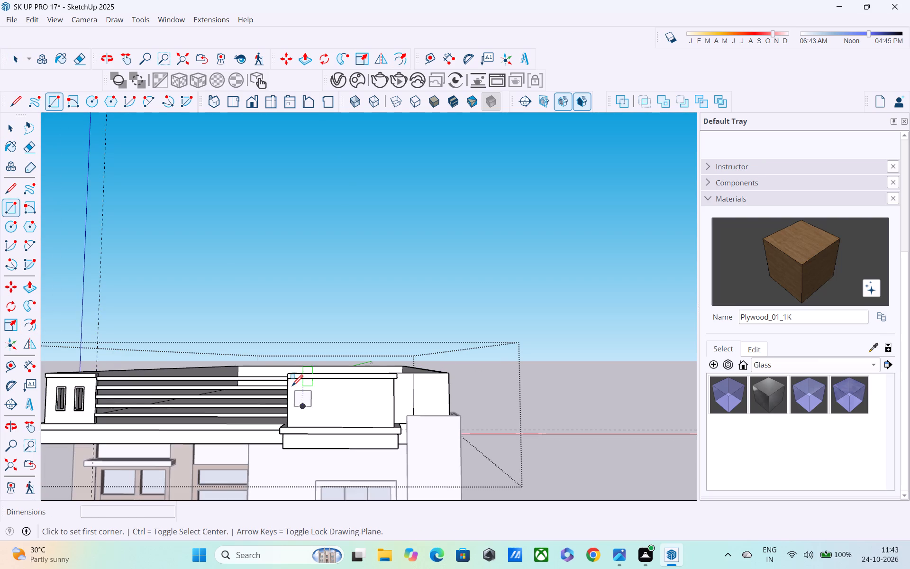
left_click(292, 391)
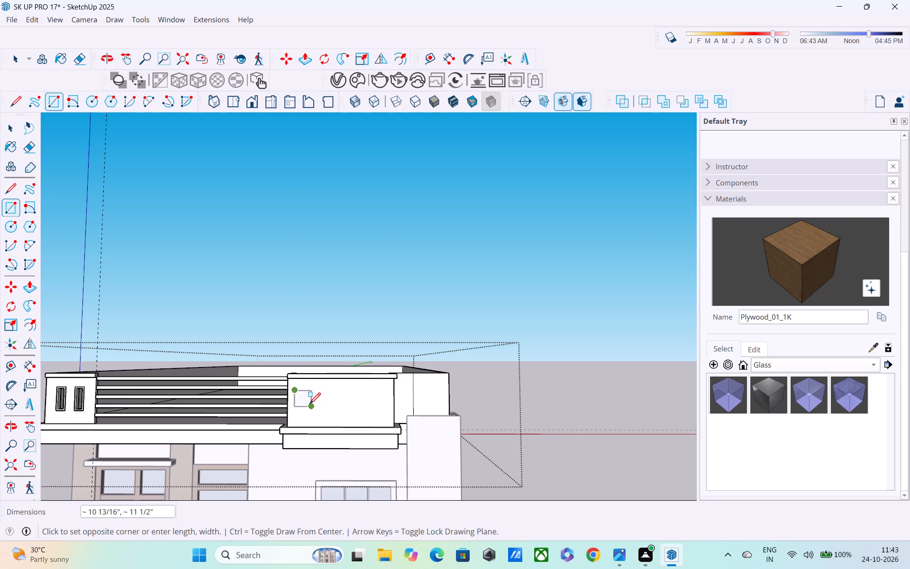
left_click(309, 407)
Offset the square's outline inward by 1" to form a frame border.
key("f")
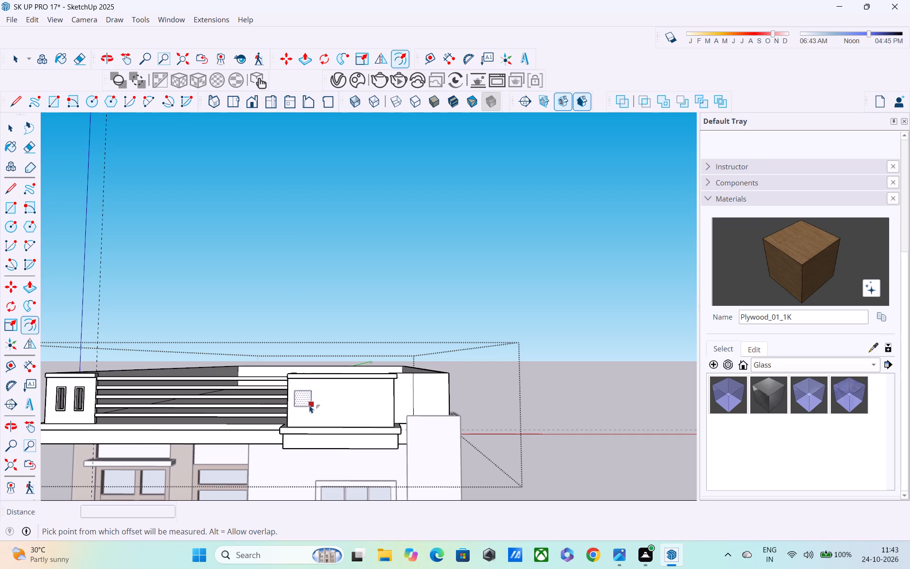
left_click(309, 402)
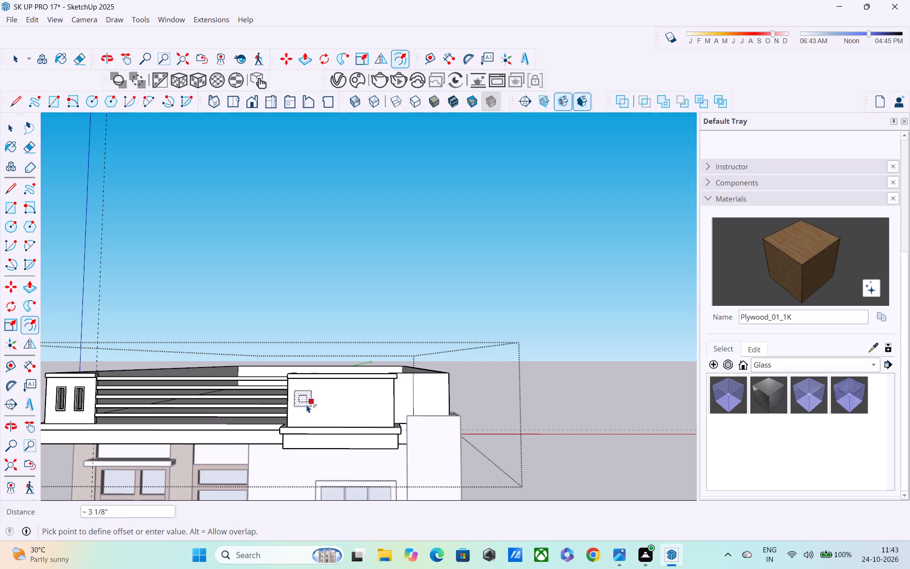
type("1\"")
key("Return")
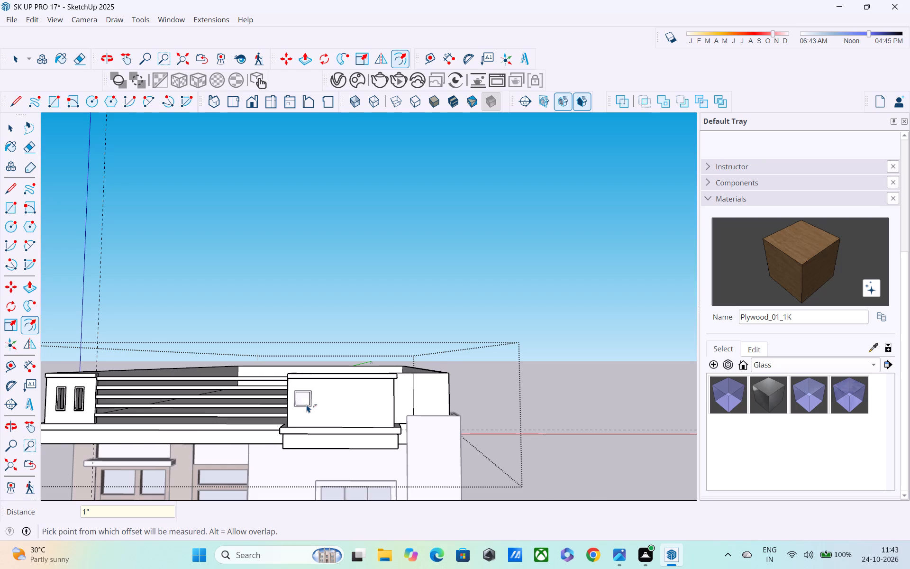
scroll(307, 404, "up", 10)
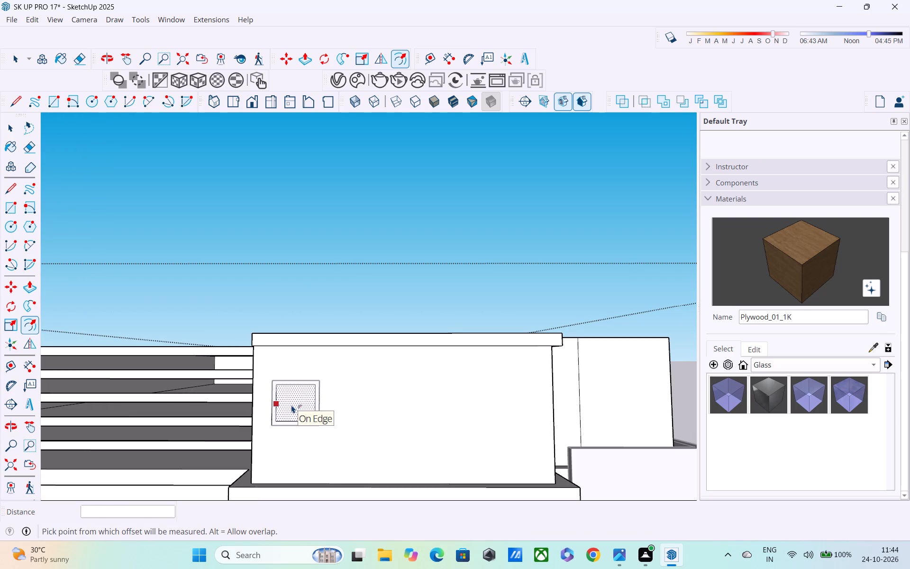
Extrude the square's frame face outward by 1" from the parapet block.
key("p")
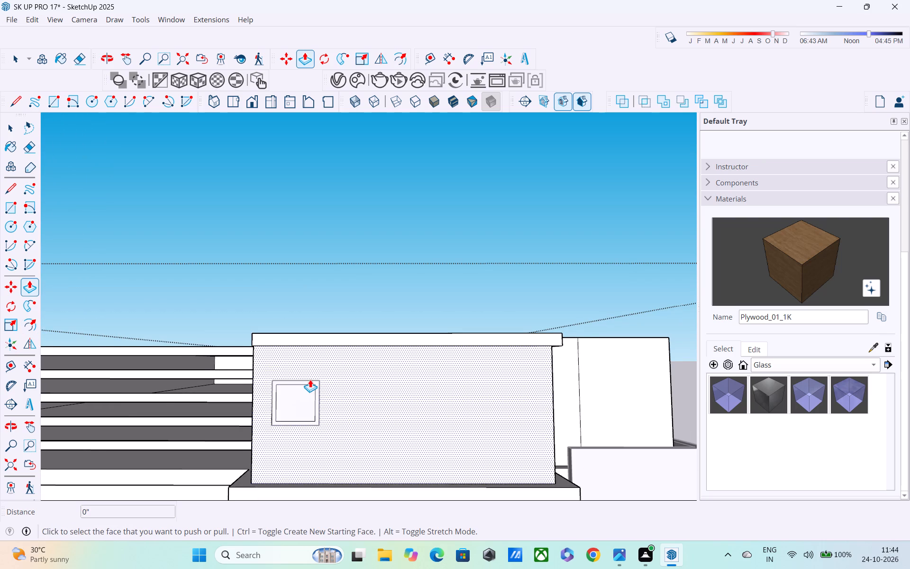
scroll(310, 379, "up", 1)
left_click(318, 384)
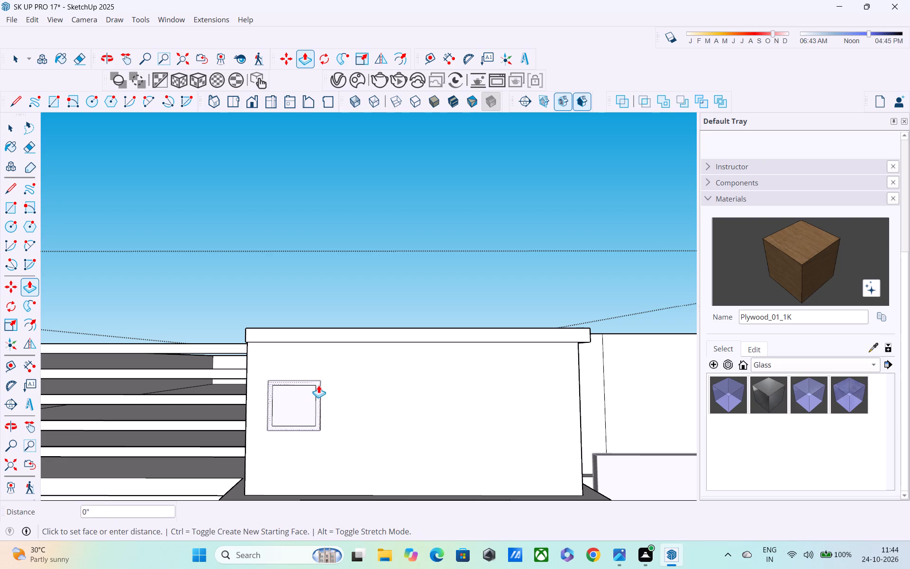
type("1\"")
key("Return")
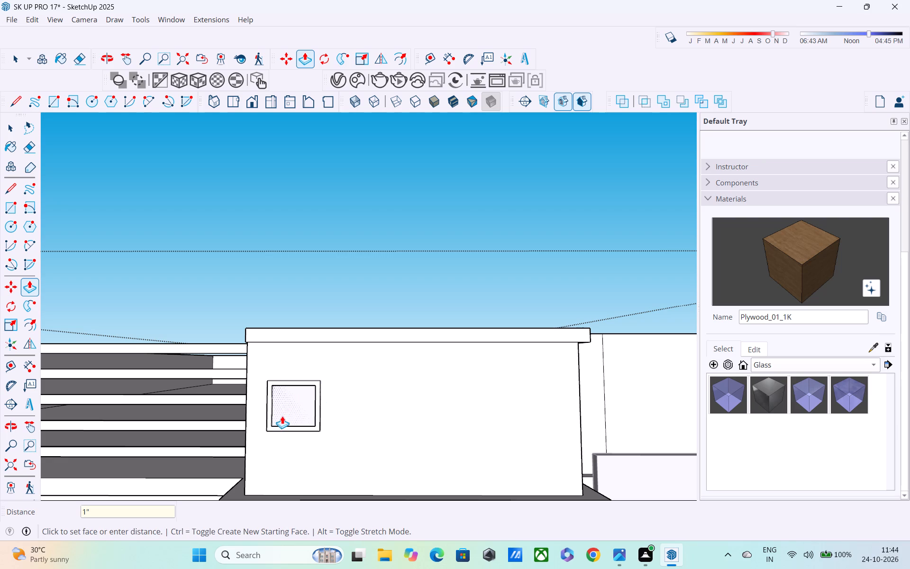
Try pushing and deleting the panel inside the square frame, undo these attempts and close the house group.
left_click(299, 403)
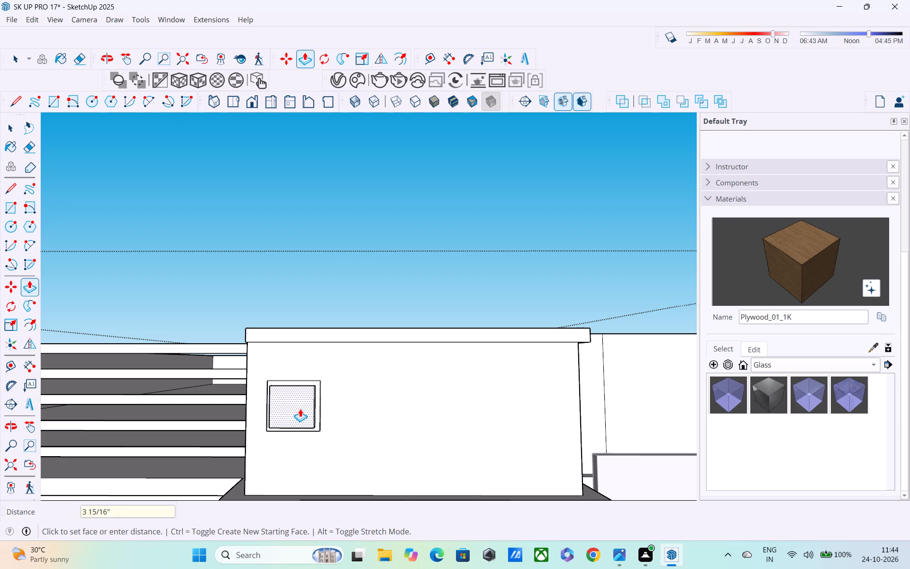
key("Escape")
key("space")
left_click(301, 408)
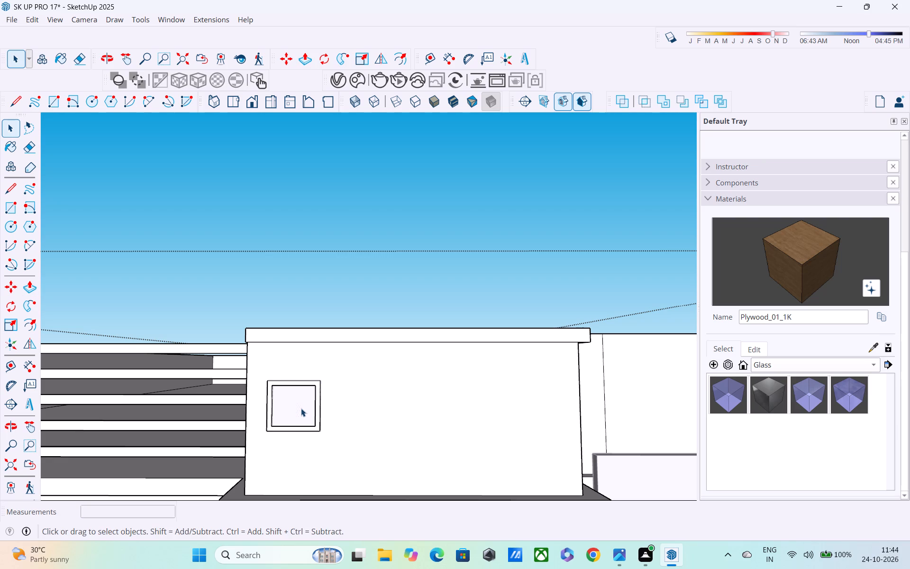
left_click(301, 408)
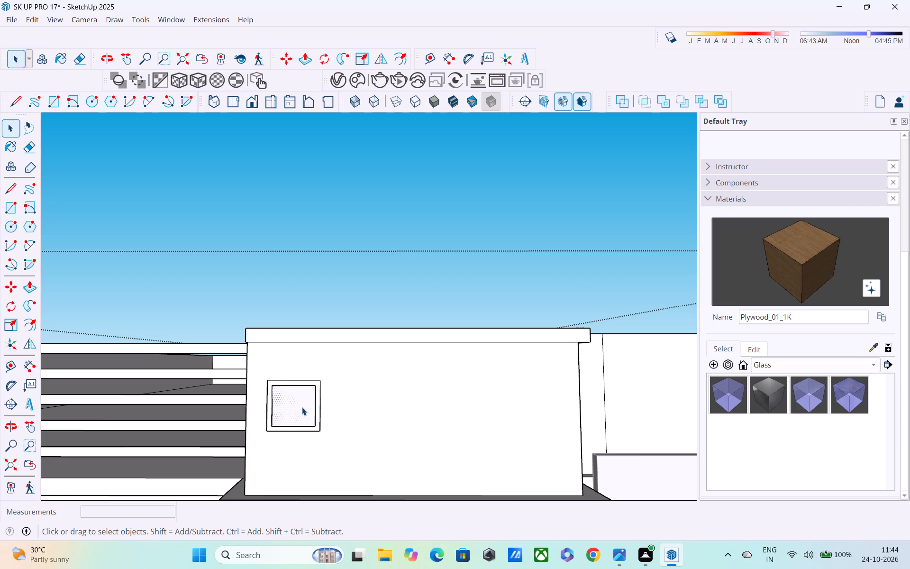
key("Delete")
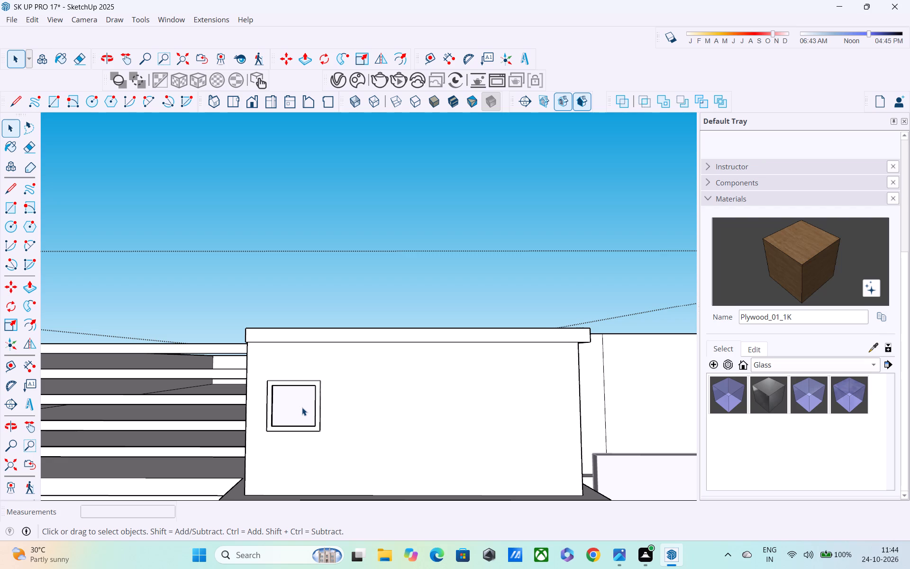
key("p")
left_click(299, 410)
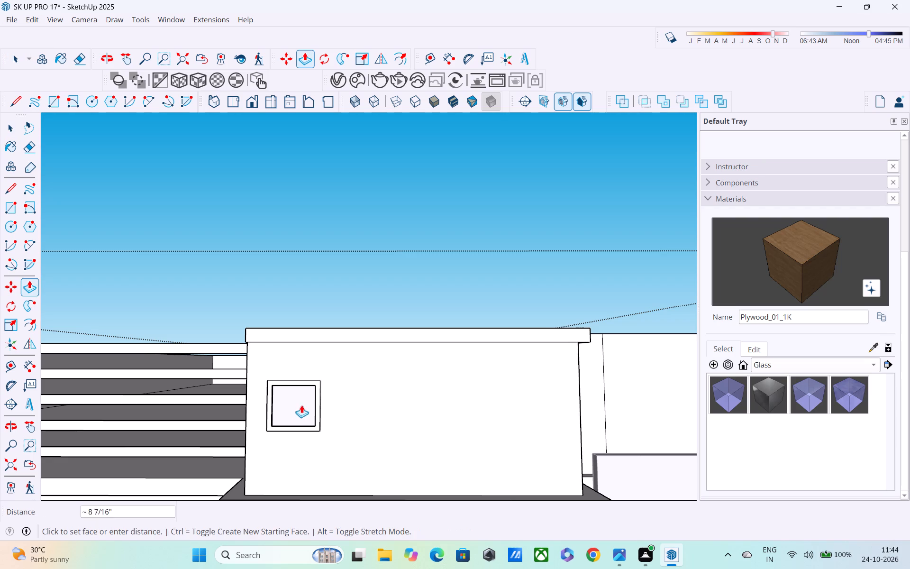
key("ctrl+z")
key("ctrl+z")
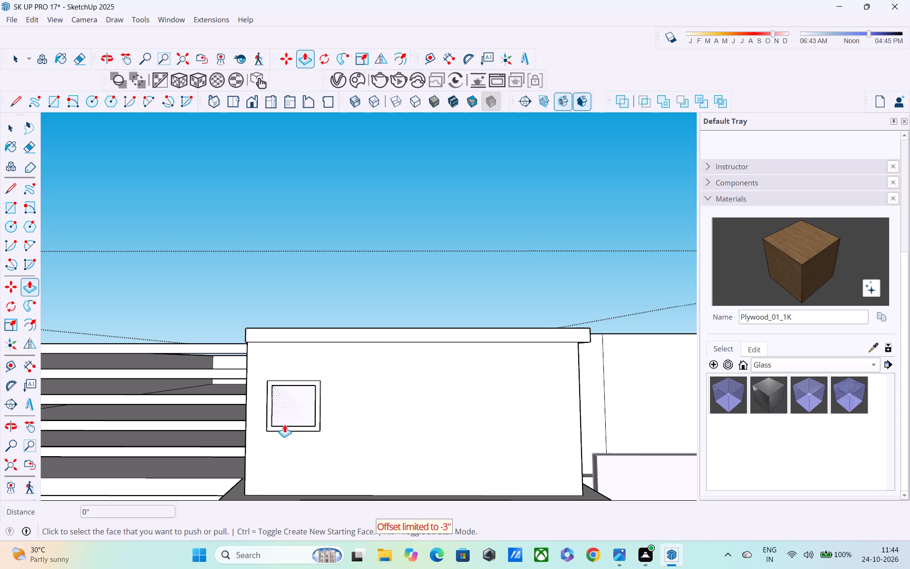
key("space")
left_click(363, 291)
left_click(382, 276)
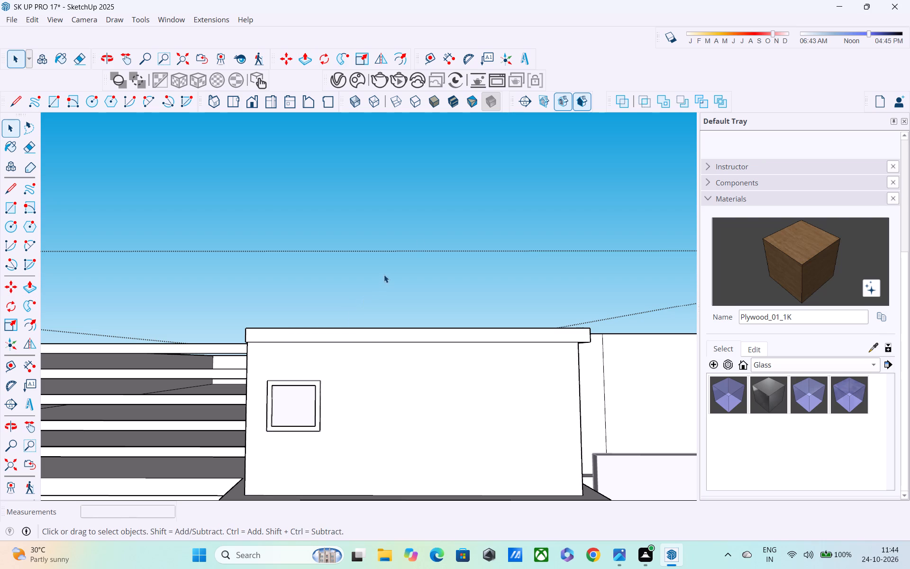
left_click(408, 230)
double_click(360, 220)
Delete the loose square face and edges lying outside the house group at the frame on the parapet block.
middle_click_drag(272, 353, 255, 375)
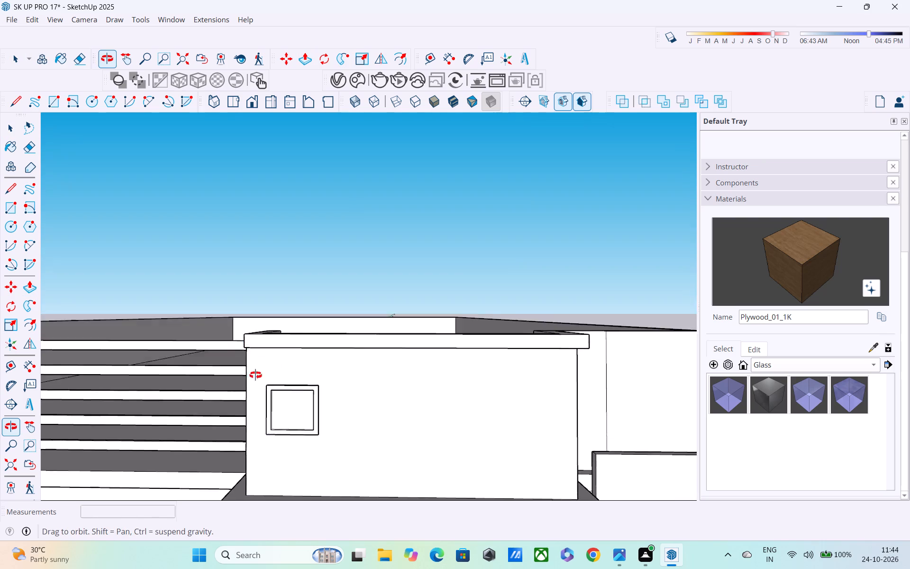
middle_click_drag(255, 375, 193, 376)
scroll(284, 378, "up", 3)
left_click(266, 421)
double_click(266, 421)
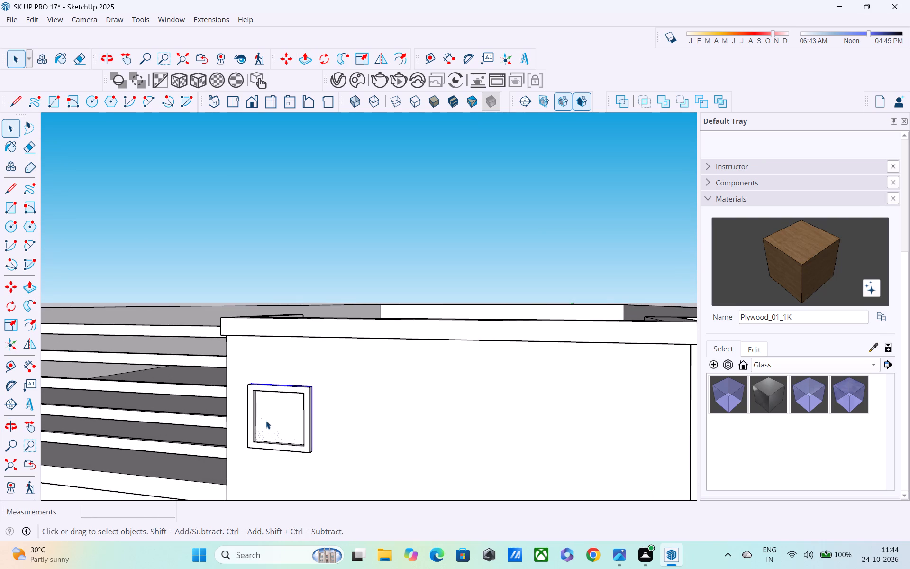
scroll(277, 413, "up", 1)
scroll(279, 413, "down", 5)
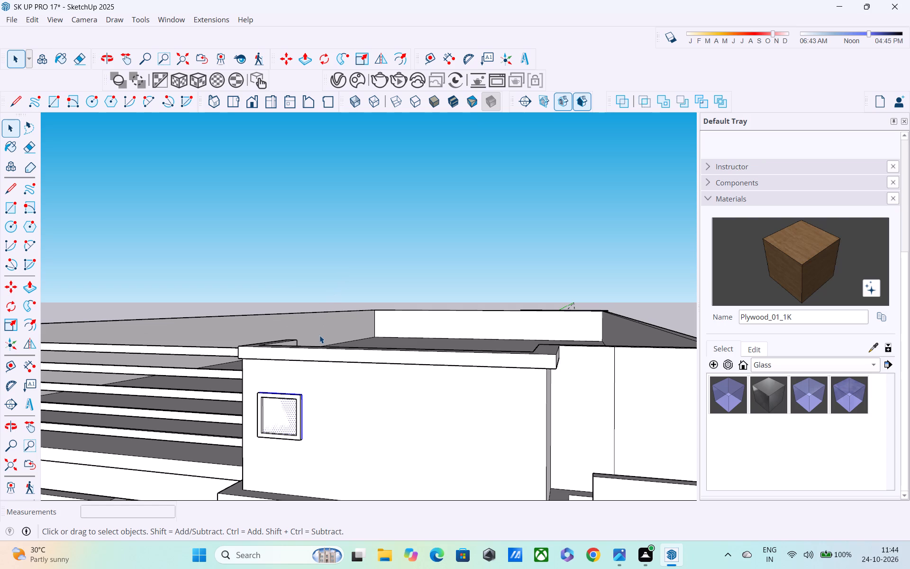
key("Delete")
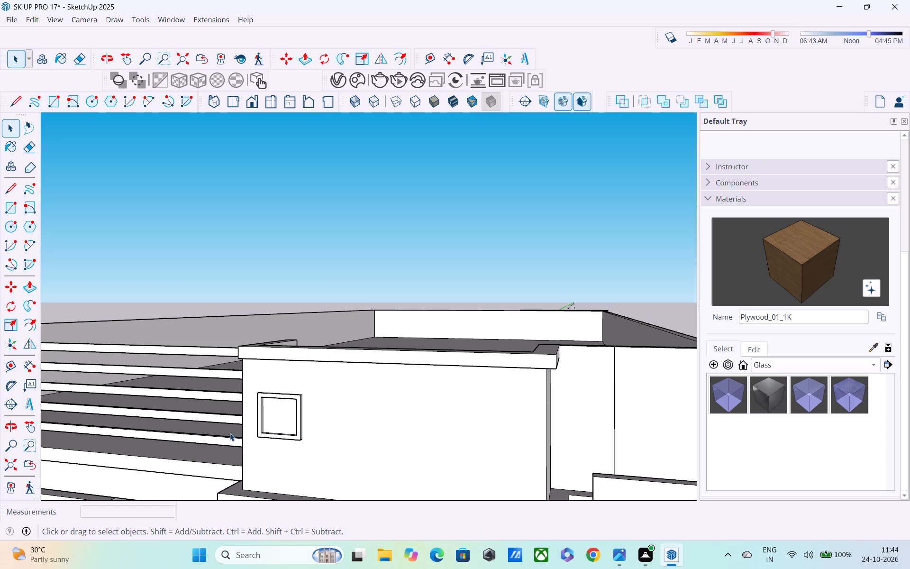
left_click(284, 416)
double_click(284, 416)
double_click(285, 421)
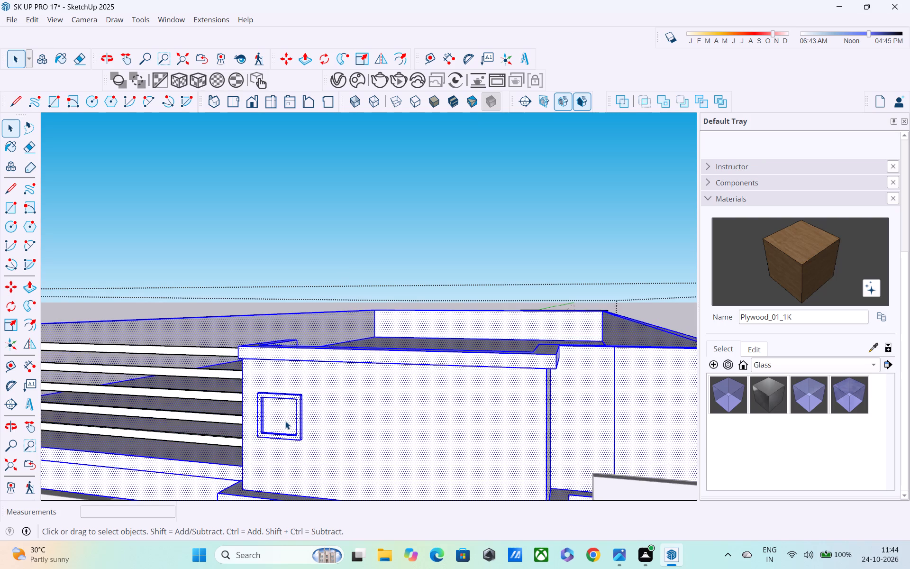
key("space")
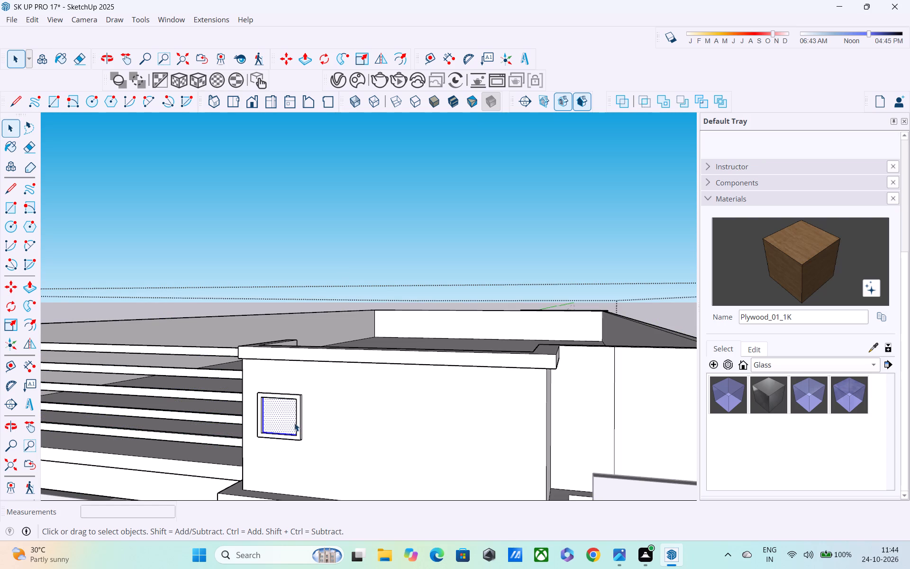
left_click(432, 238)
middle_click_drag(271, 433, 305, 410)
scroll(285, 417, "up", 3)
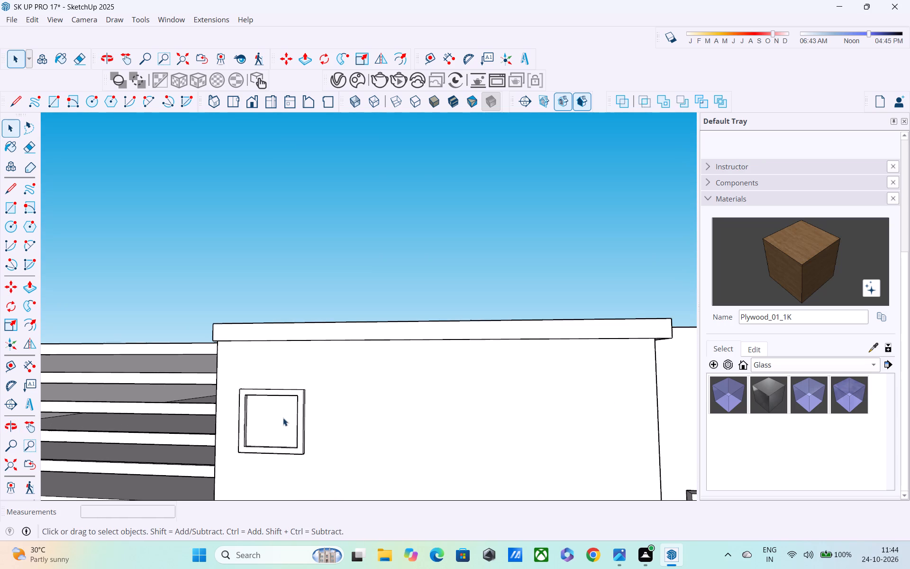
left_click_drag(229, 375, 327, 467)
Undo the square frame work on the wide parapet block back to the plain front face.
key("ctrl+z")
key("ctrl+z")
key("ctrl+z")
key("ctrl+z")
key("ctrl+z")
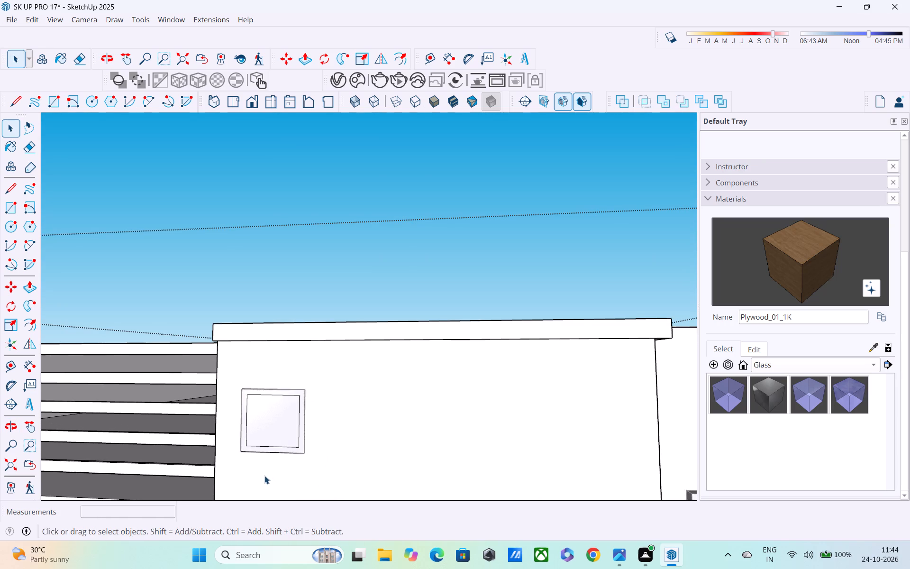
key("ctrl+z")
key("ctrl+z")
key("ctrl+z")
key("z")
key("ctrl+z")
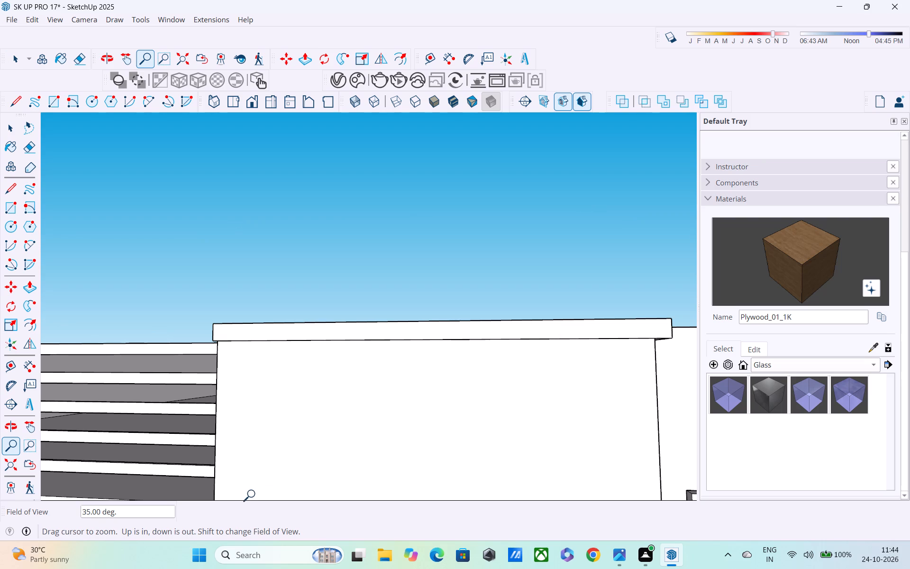
Open the house group for editing at the wide parapet block.
scroll(263, 469, "down", 3)
double_click(289, 468)
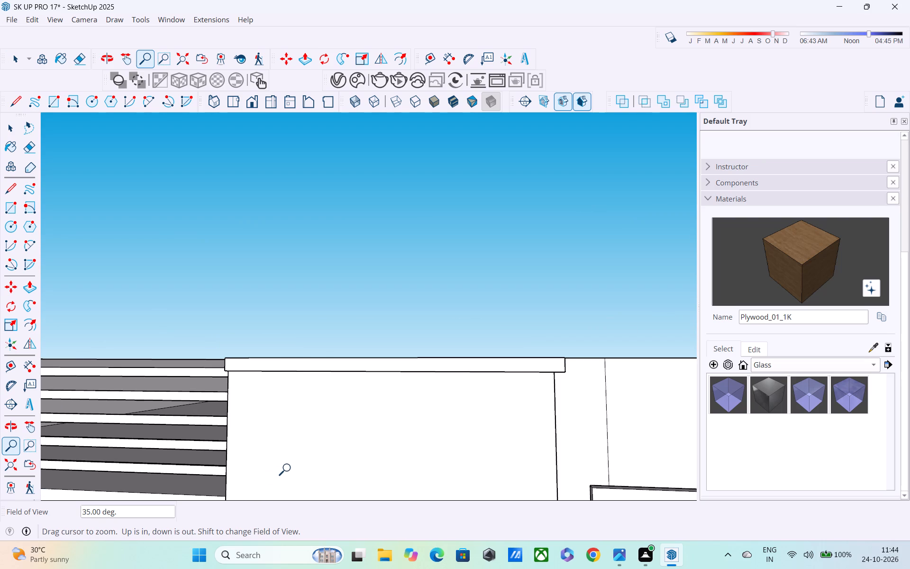
key("space")
scroll(315, 422, "down", 4)
double_click(336, 352)
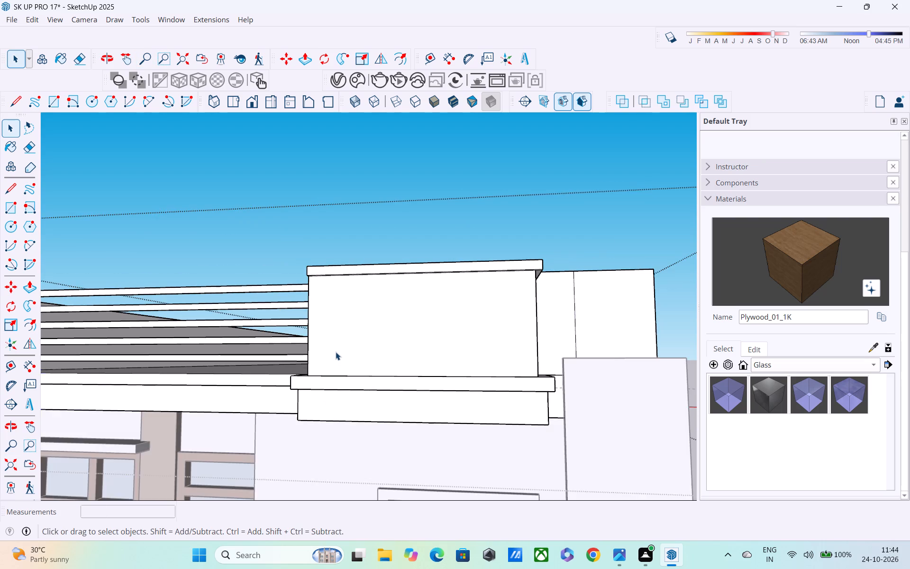
middle_click_drag(341, 384, 330, 435)
middle_click_drag(329, 435, 307, 475, "shift")
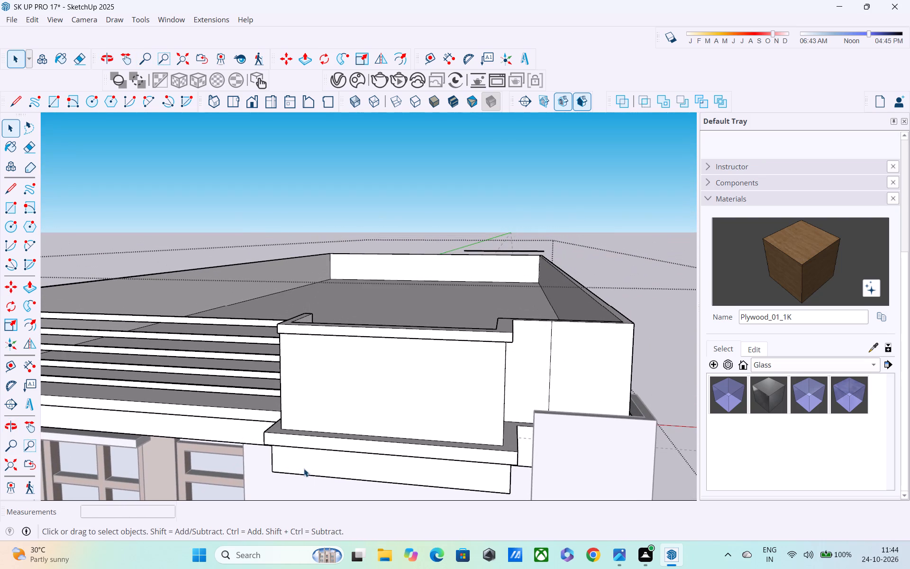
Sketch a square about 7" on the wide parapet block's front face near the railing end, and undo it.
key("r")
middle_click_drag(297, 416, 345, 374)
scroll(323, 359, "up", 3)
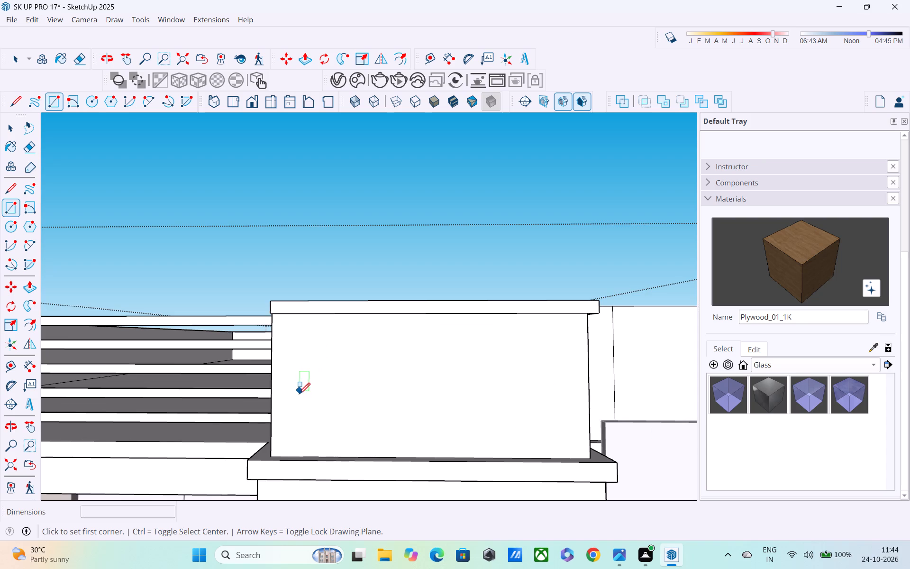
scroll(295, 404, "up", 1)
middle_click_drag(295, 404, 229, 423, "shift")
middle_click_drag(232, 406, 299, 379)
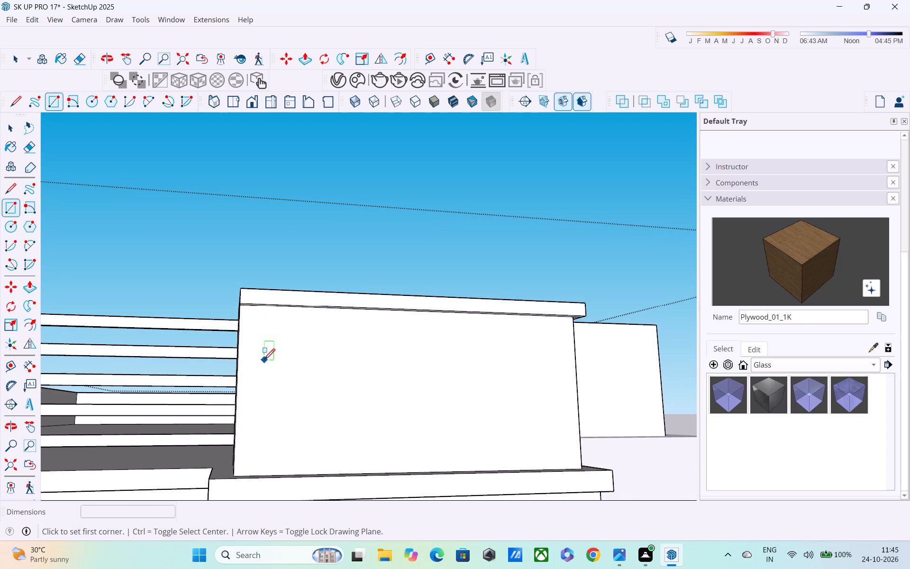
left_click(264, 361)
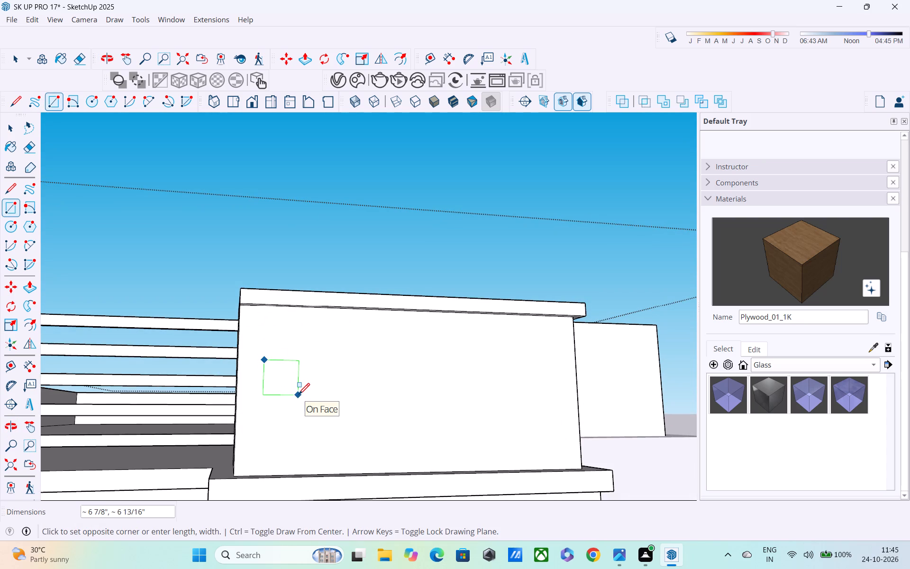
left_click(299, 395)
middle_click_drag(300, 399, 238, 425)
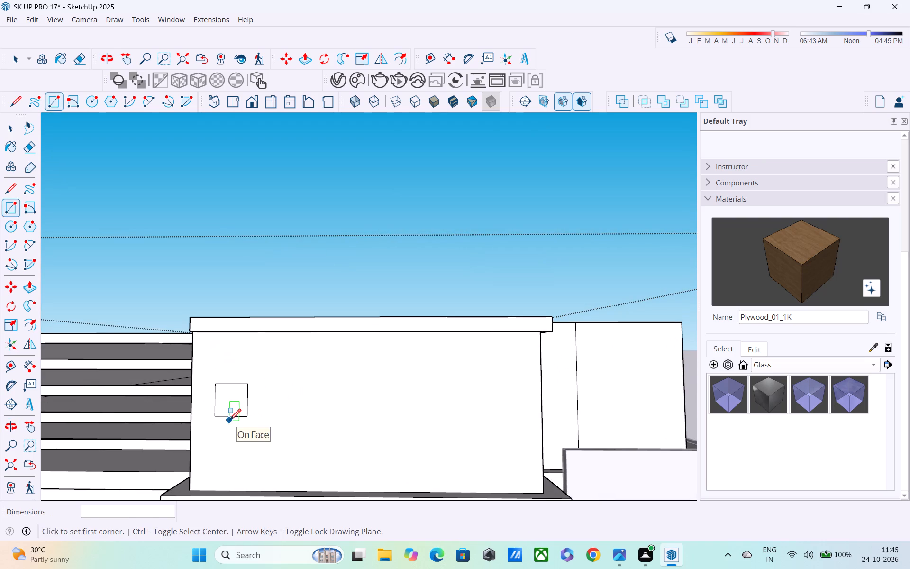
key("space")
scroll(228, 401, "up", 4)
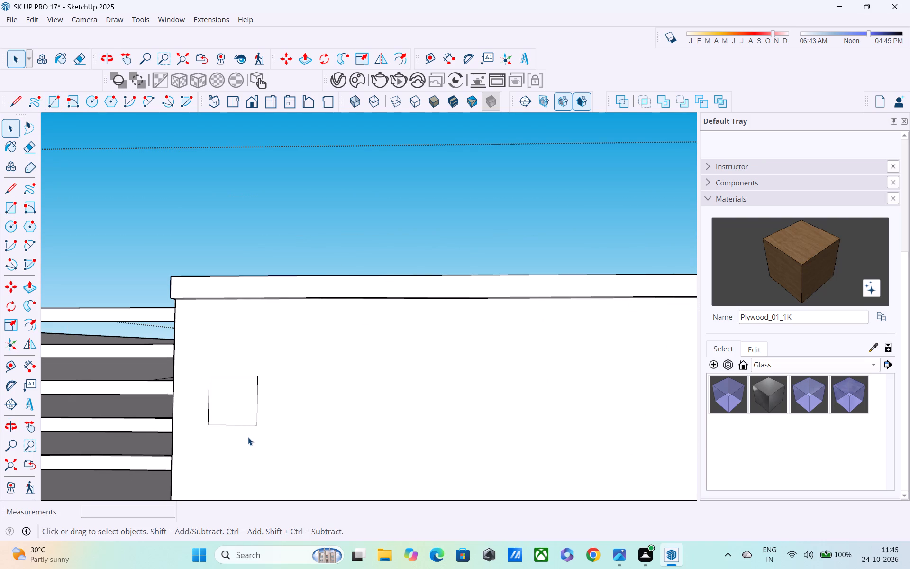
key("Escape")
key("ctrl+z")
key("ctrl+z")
Draw a near-square rectangle about 8 3/8" by 8" on the wide parapet block's front face, near the railing end.
key("r")
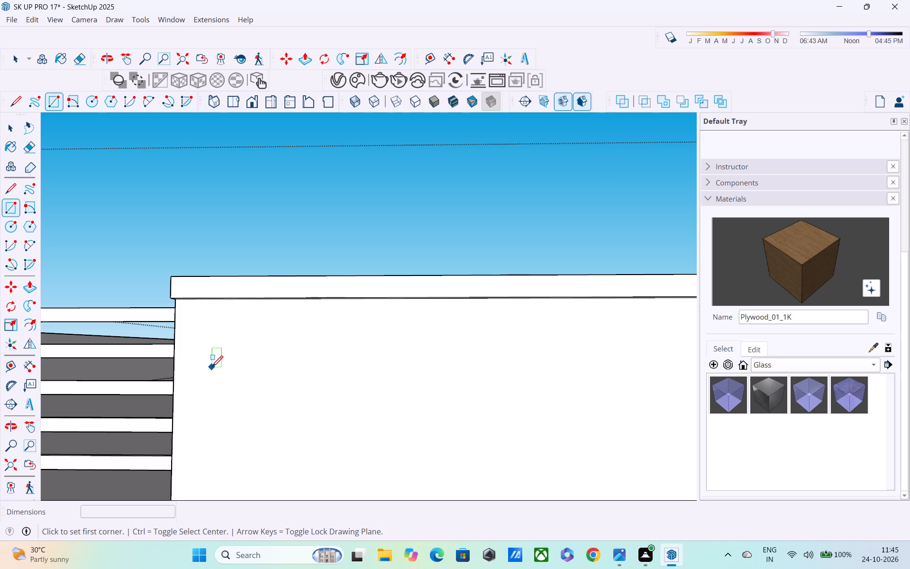
left_click(212, 368)
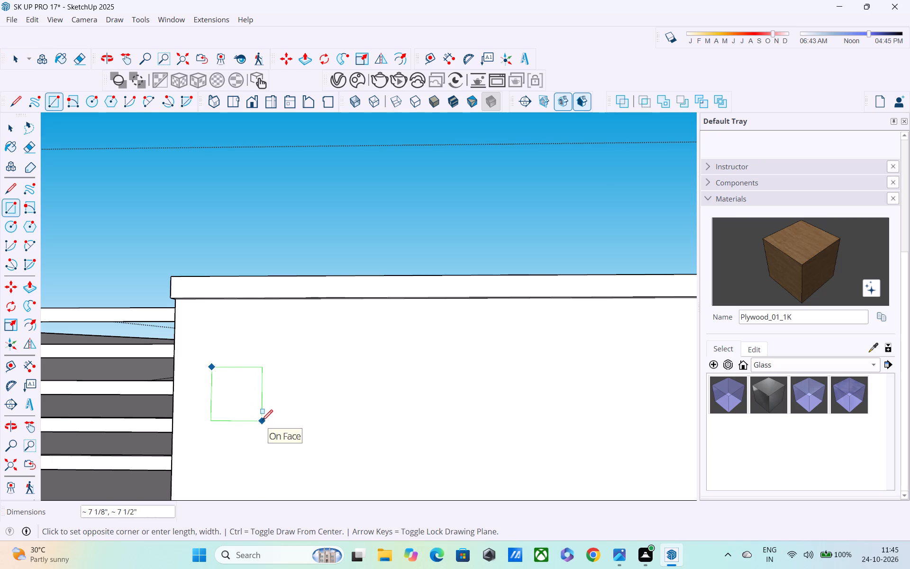
left_click(271, 425)
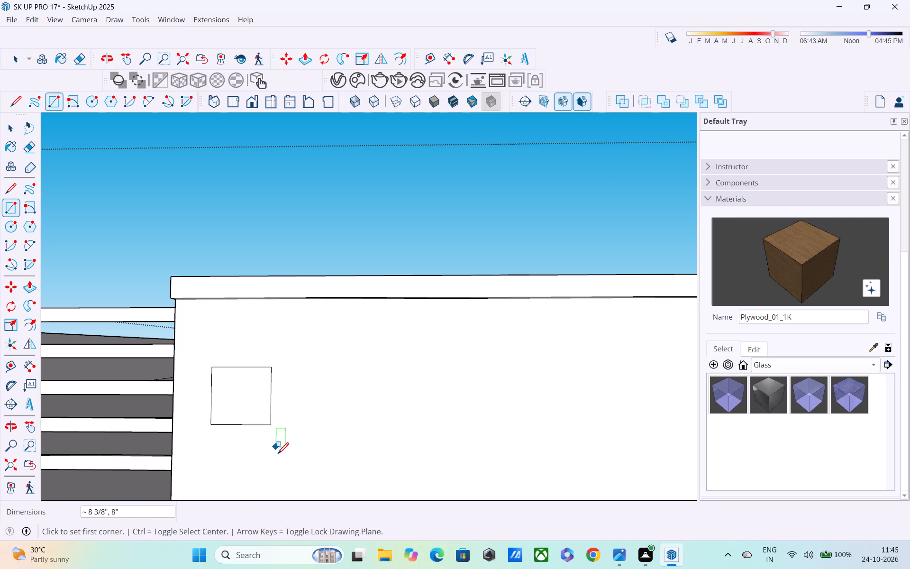
Copy the square's four edges about 4' 5 9/16" along the front face and divide the distance by 3 for four evenly spaced squares.
middle_click_drag(289, 466, 346, 478)
scroll(319, 453, "down", 5)
middle_click_drag(320, 451, 297, 411)
scroll(299, 396, "down", 8)
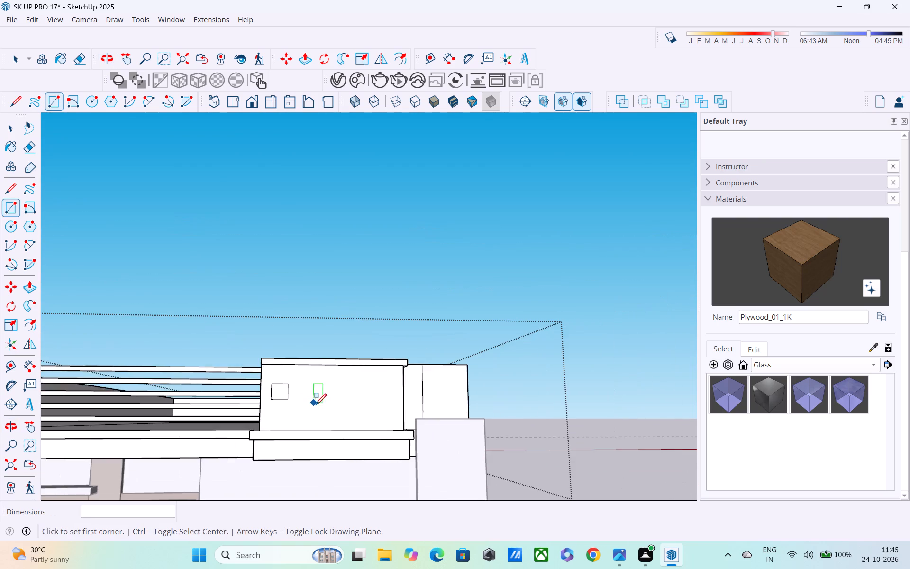
scroll(316, 406, "down", 5)
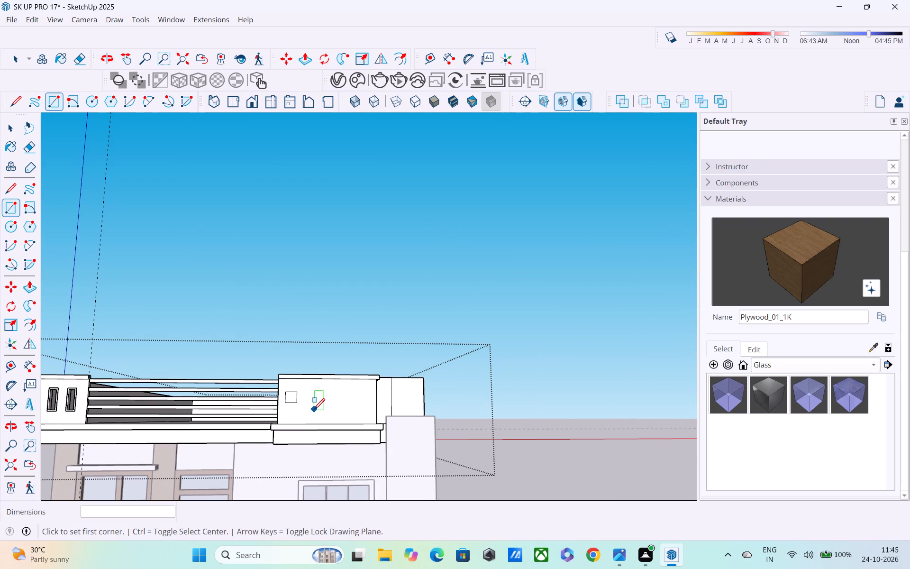
key("space")
scroll(298, 393, "up", 9)
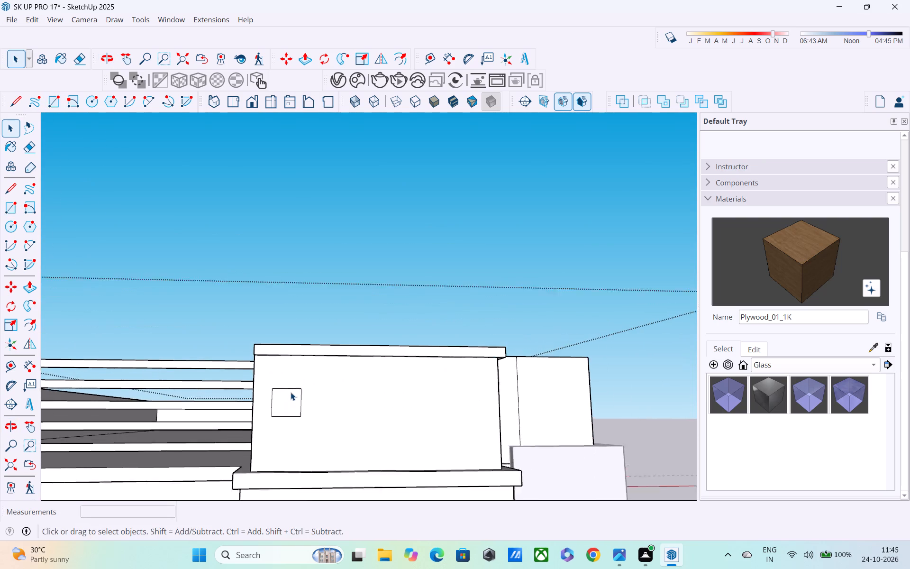
scroll(291, 392, "up", 1)
left_click(291, 389, "shift")
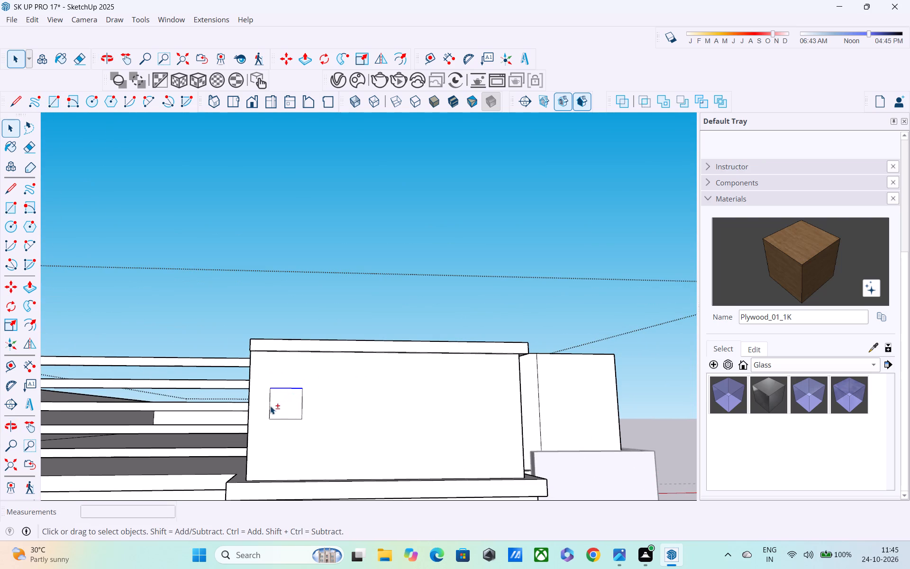
left_click(269, 411, "shift")
left_click(275, 420, "shift")
left_click(304, 398, "shift")
key("m")
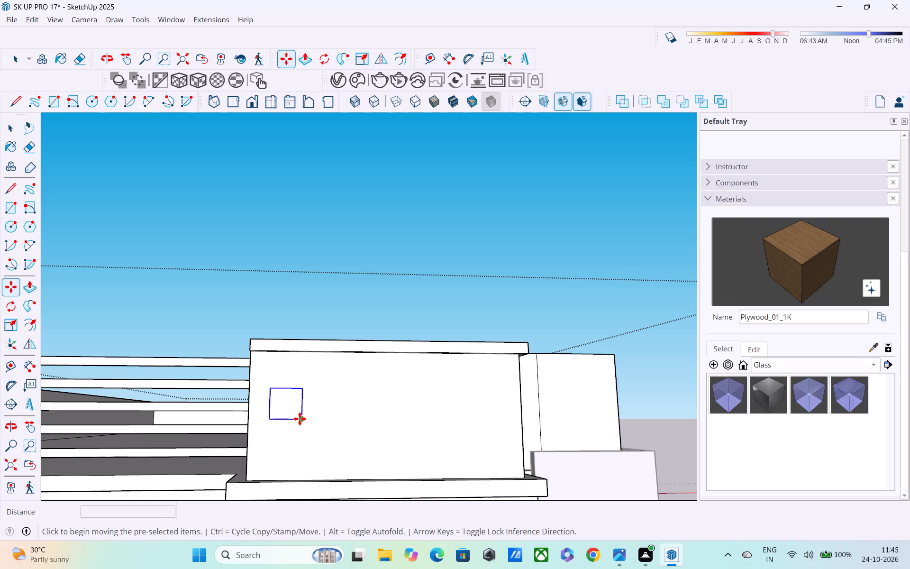
left_click(300, 419)
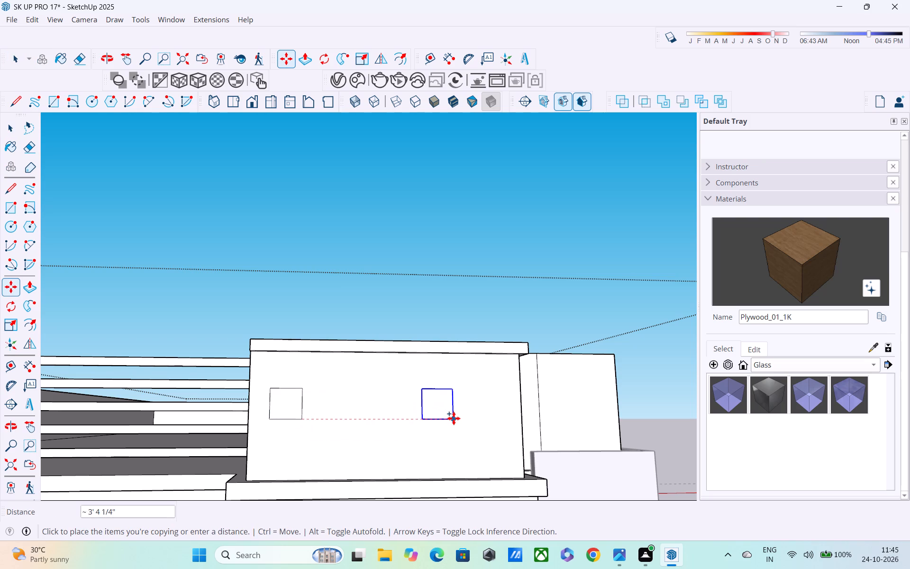
middle_click_drag(454, 419, 328, 434, "shift")
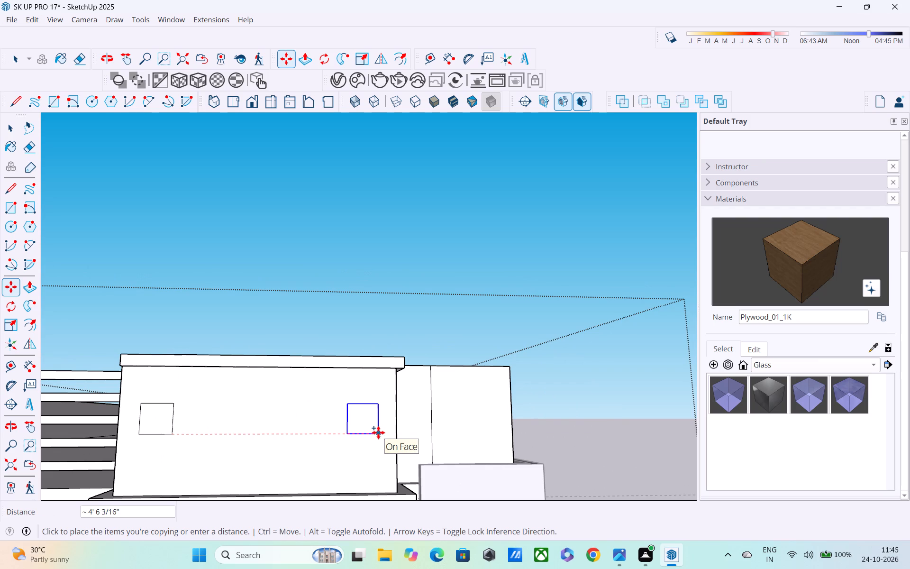
left_click(376, 434)
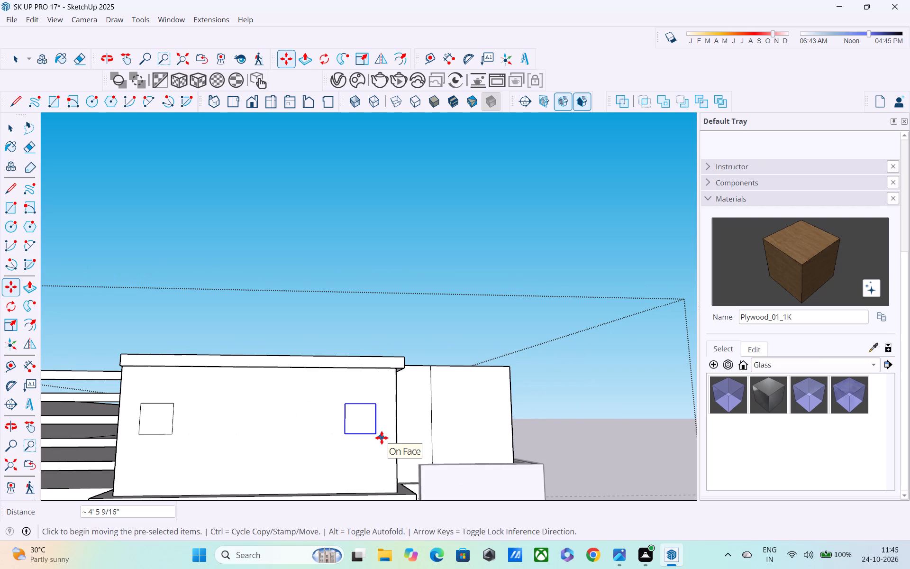
type("/3")
key("Return")
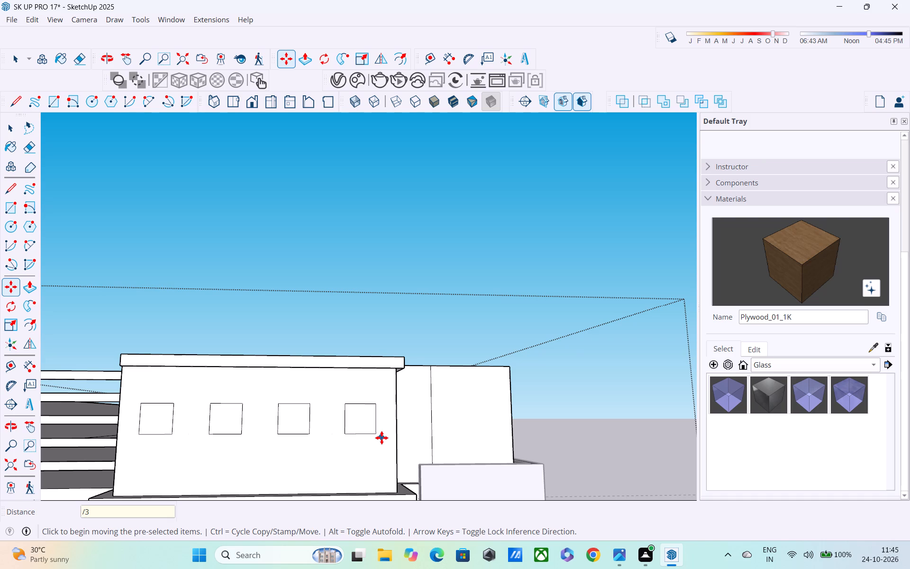
Offset the outline of the square nearest the railing inward by 1".
scroll(382, 441, "down", 1)
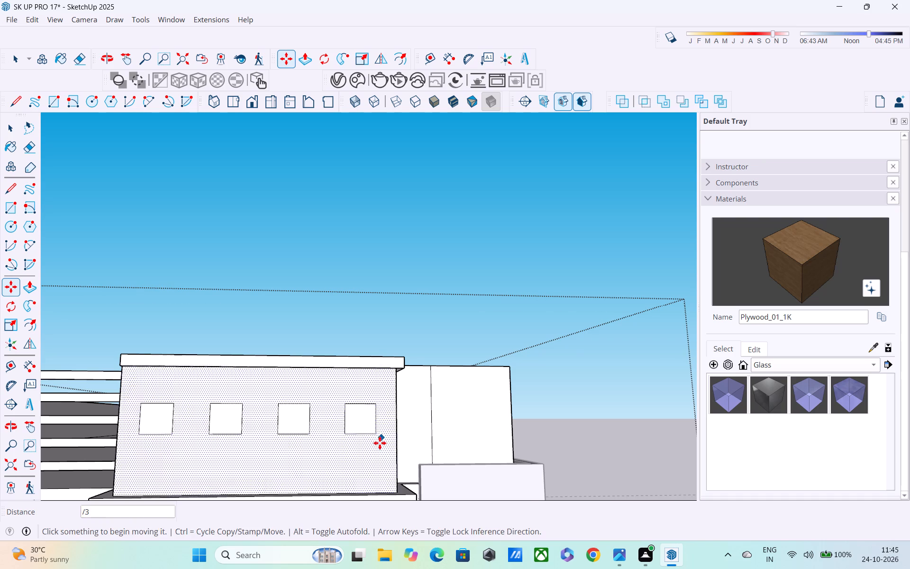
scroll(380, 443, "down", 3)
middle_click_drag(364, 450, 346, 435)
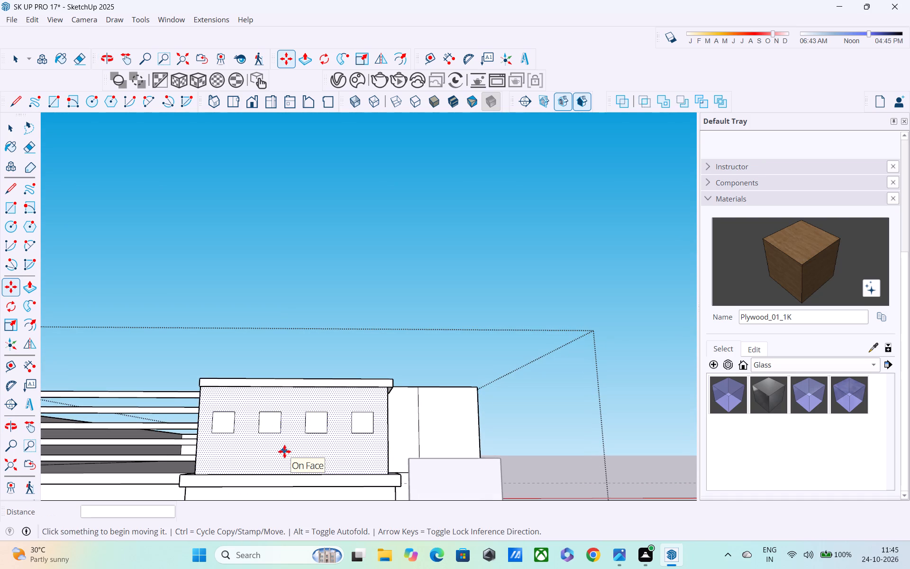
key("space")
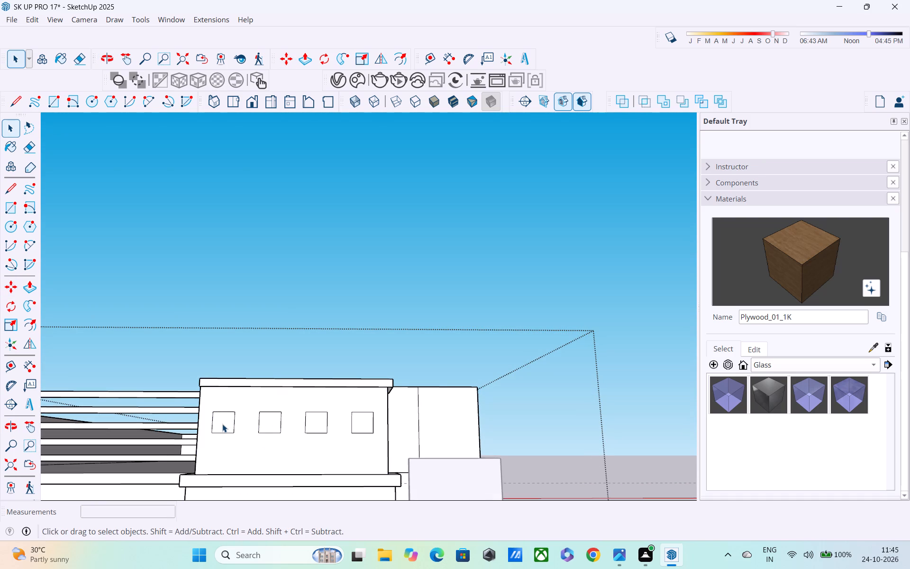
left_click(222, 424)
left_click(222, 424)
key("f")
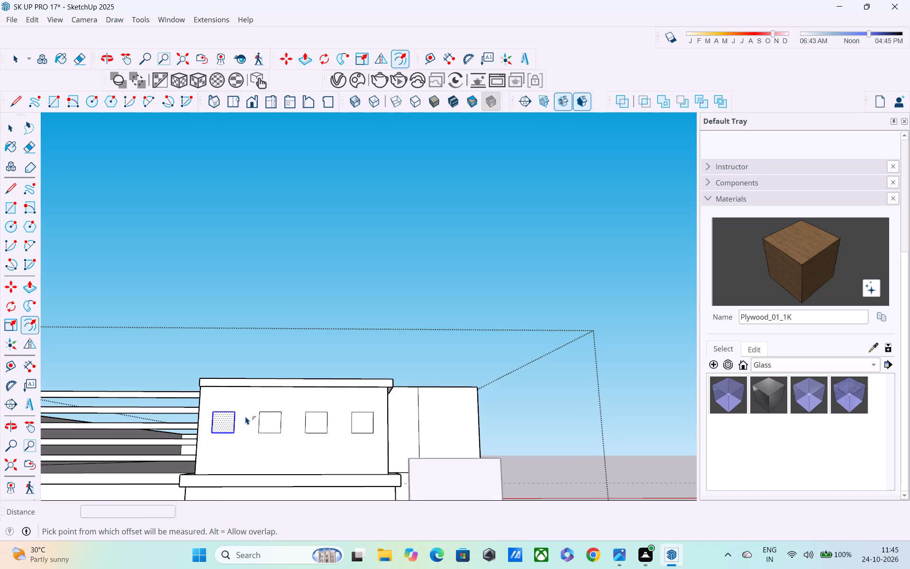
left_click(234, 420)
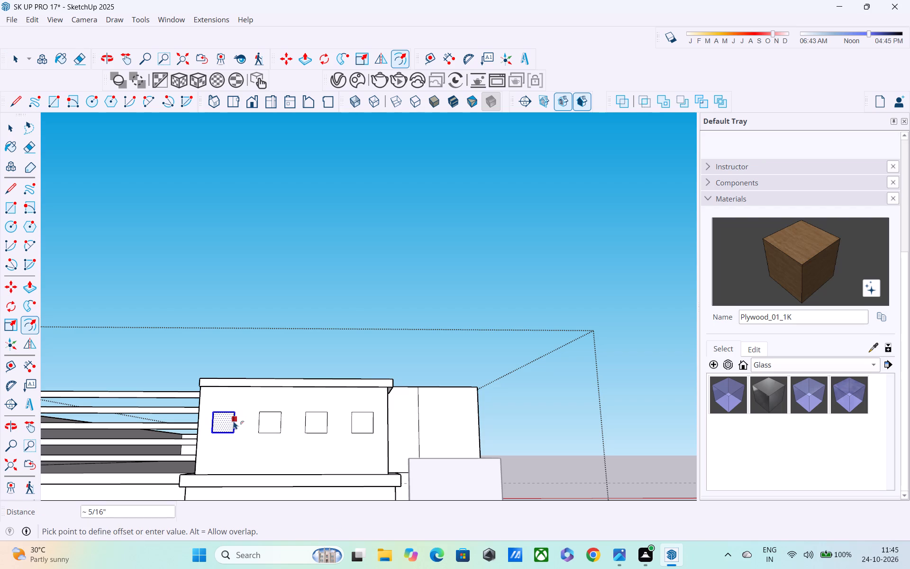
type("1\"")
key("Return")
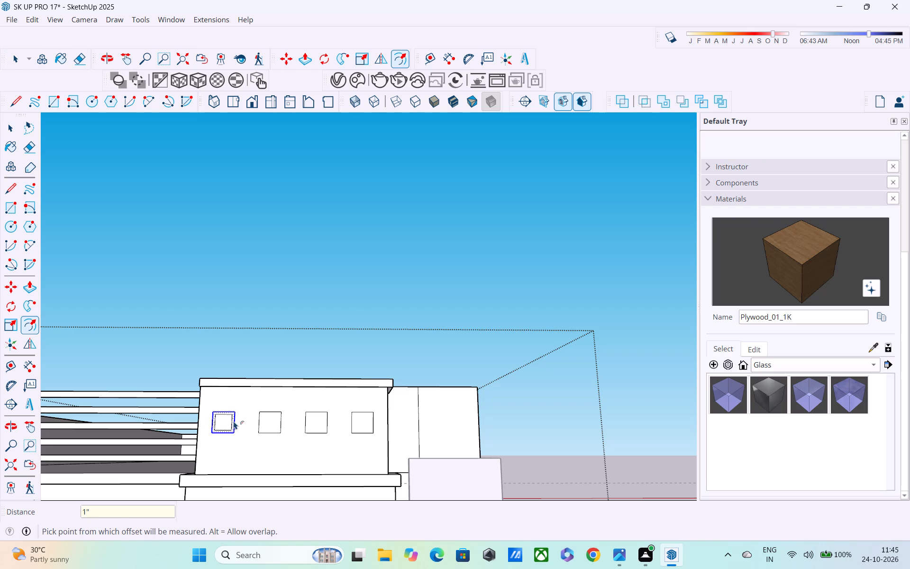
key("space")
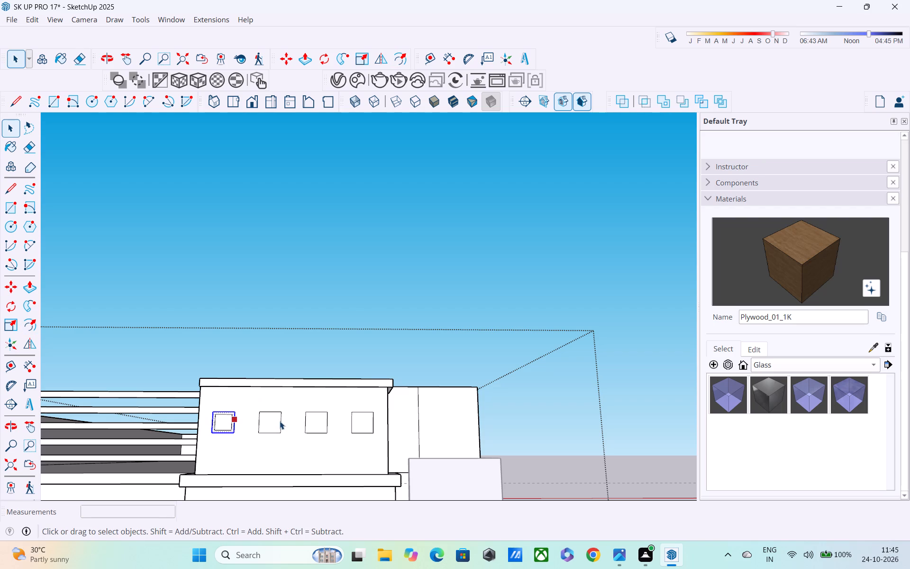
Offset the outline of the second square from the railing inward by 1".
left_click(280, 421)
key("f")
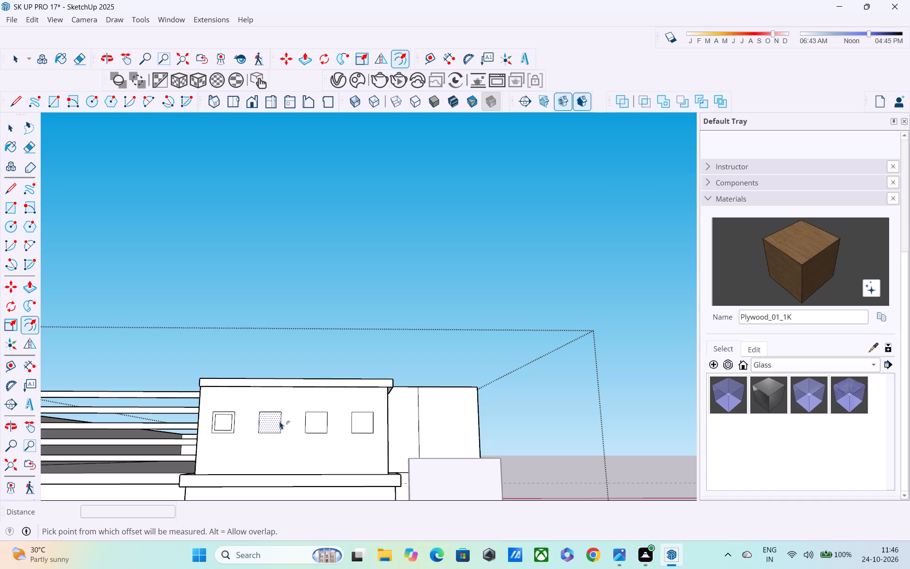
type("1\"")
key("Return")
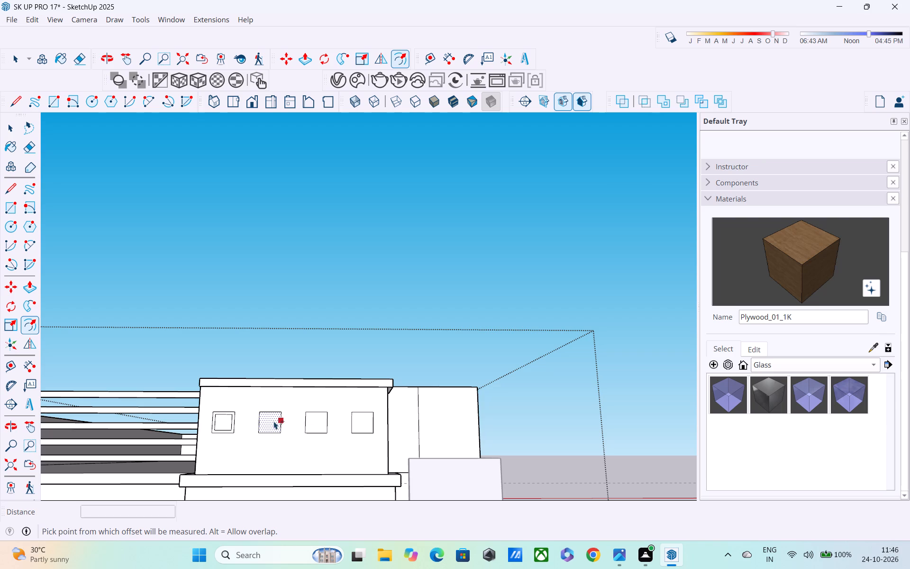
left_click(280, 425)
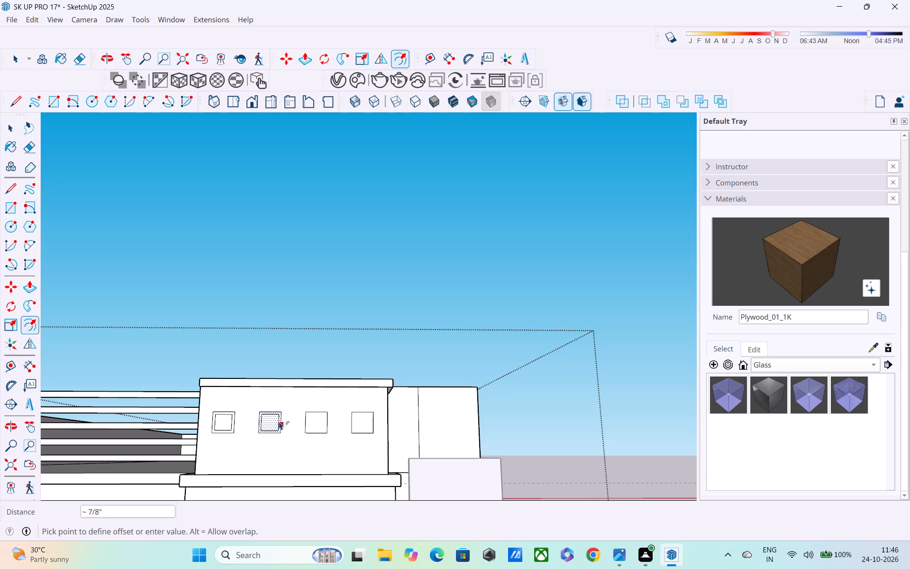
type("1\"")
key("Return")
key("space")
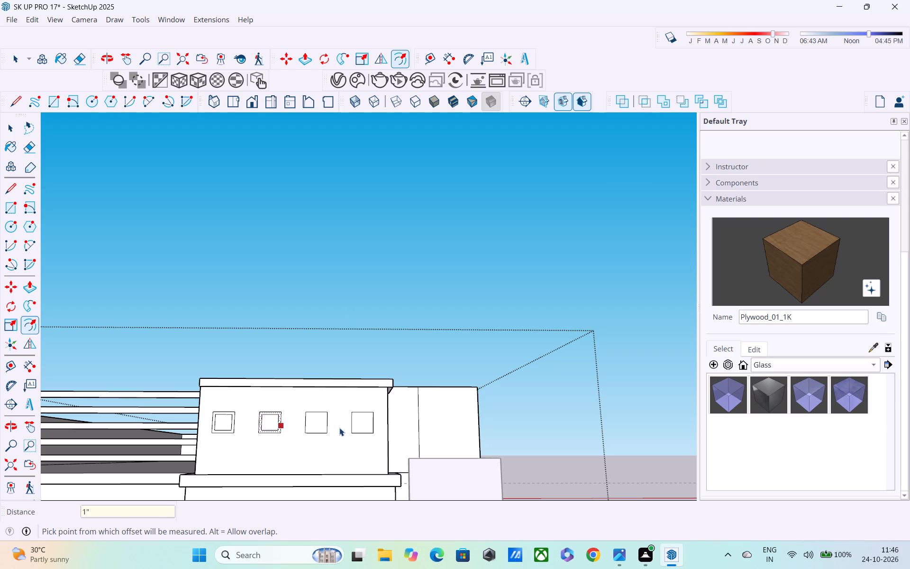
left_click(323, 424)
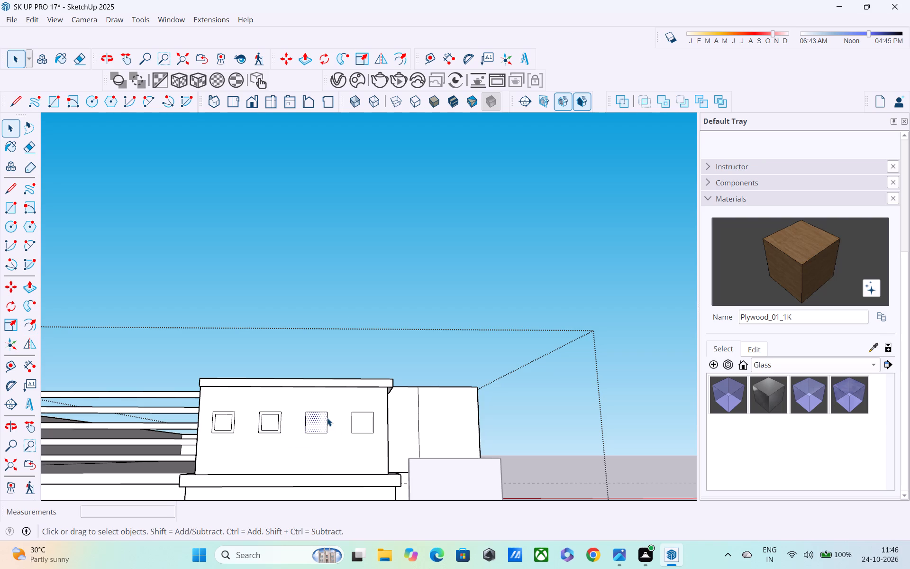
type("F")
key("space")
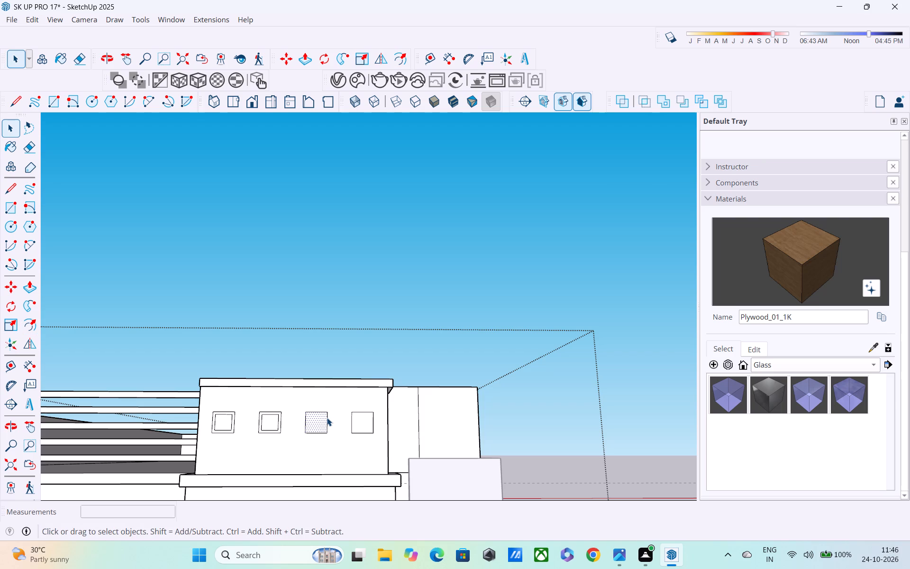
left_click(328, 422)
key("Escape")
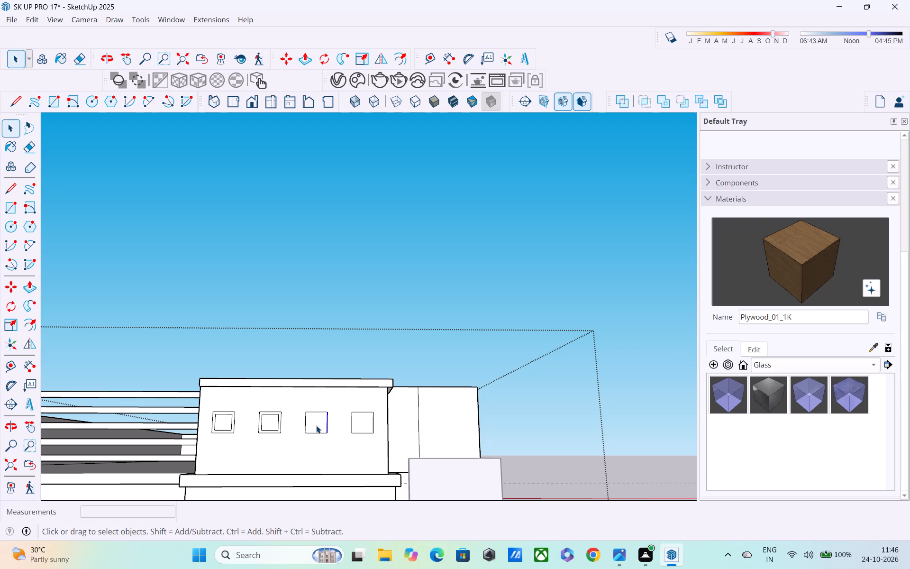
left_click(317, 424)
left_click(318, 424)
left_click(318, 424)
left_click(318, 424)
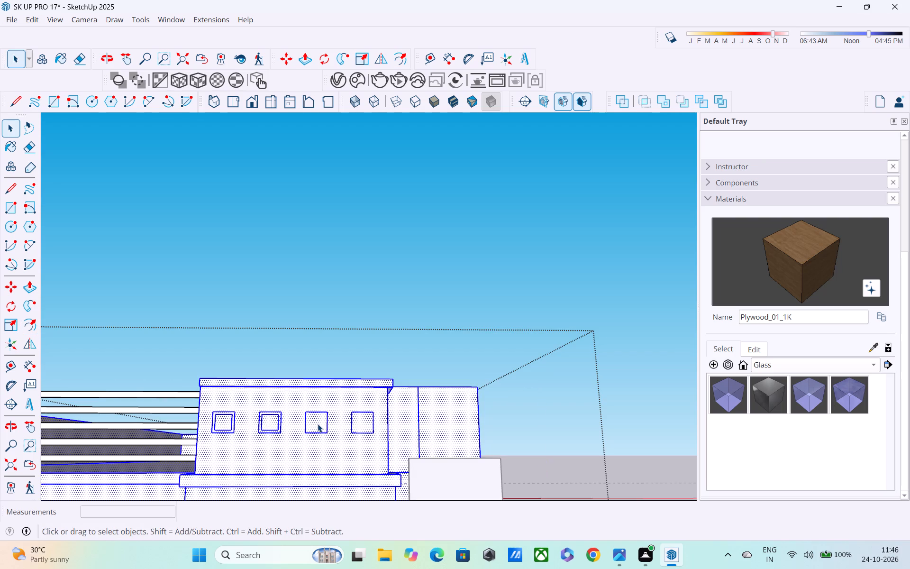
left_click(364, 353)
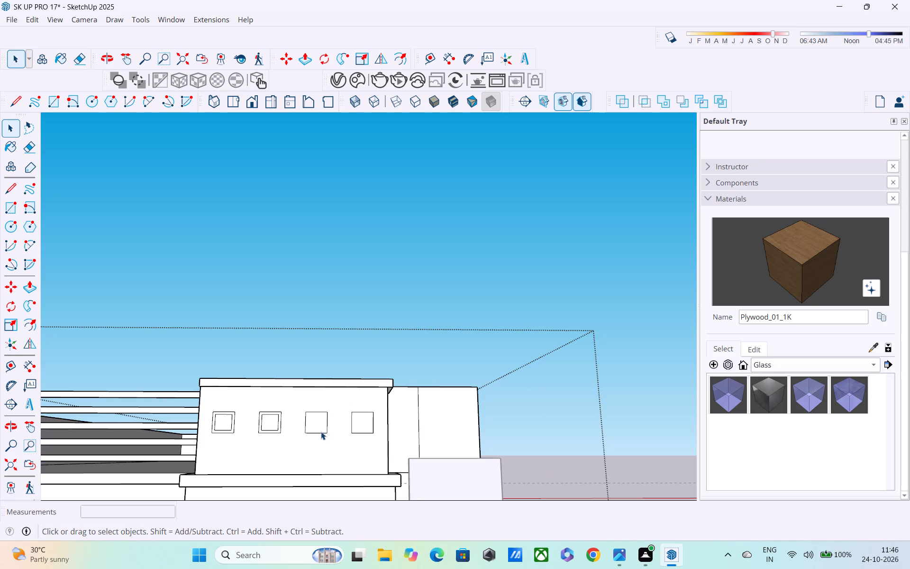
Offset the outline of the third square from the railing inward by 1".
key("f")
left_click(313, 428)
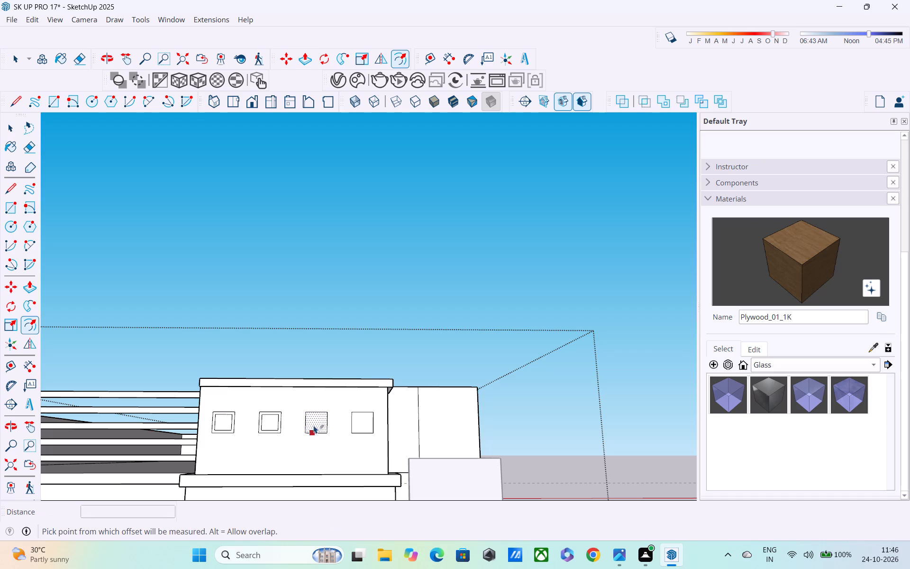
type("1\"")
key("Return")
key("space")
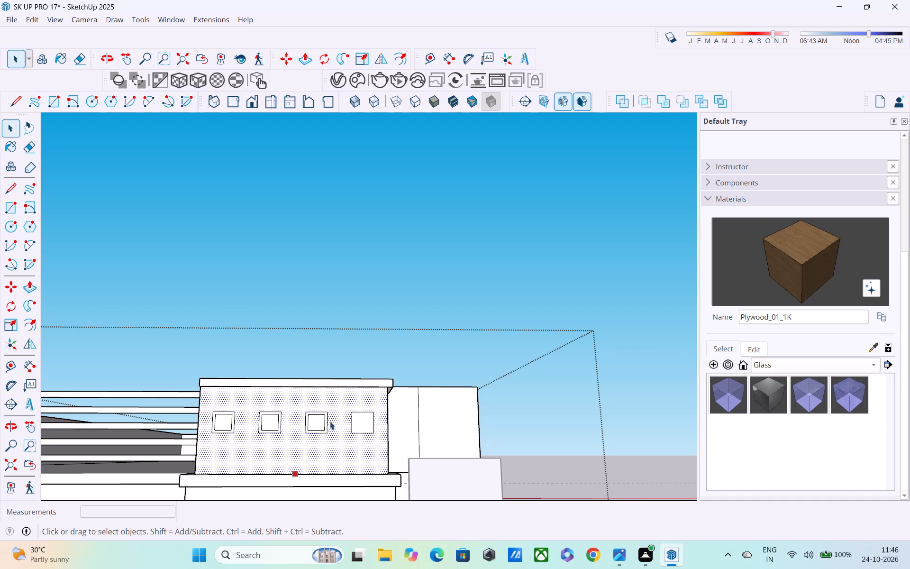
Offset the outline of the fourth square, farthest from the railing, inward by 1".
left_click(362, 421)
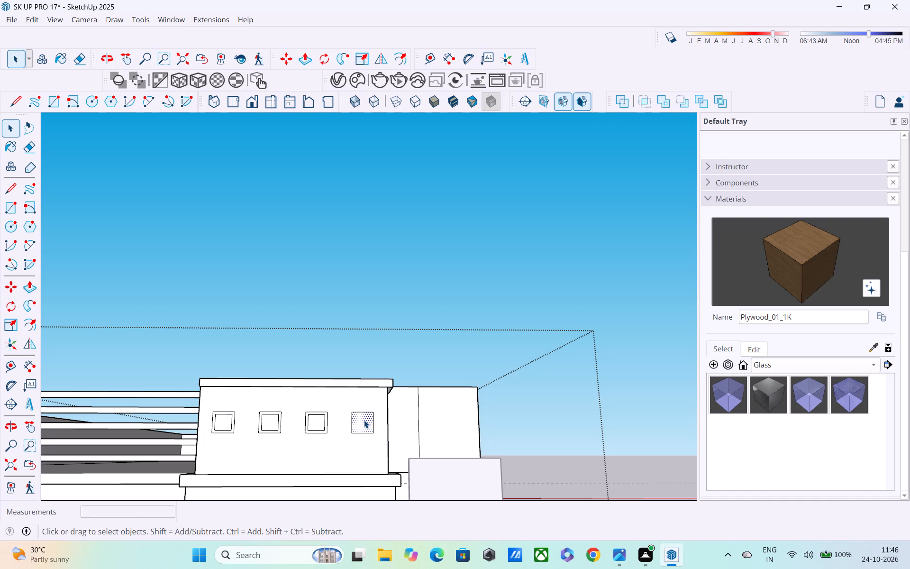
key("f")
type("1\"")
key("Return")
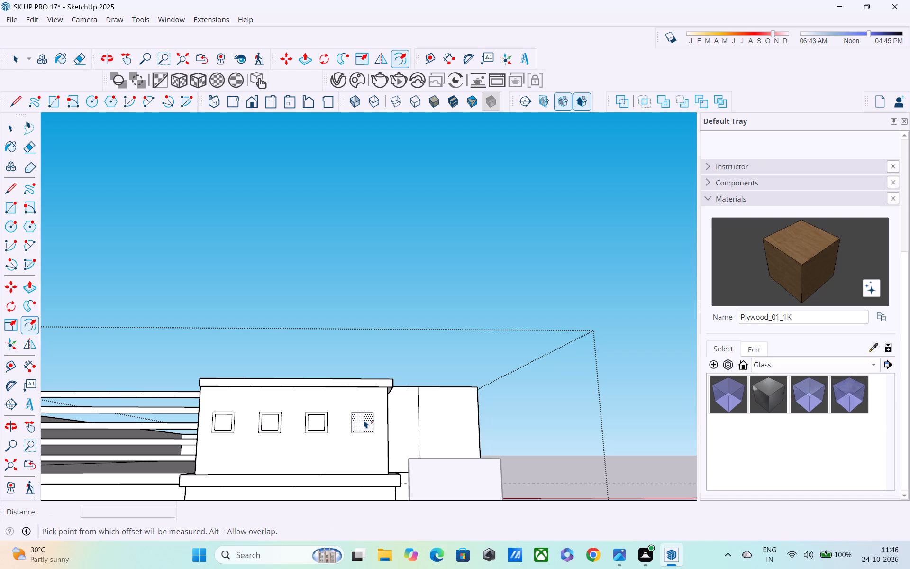
left_click(359, 417)
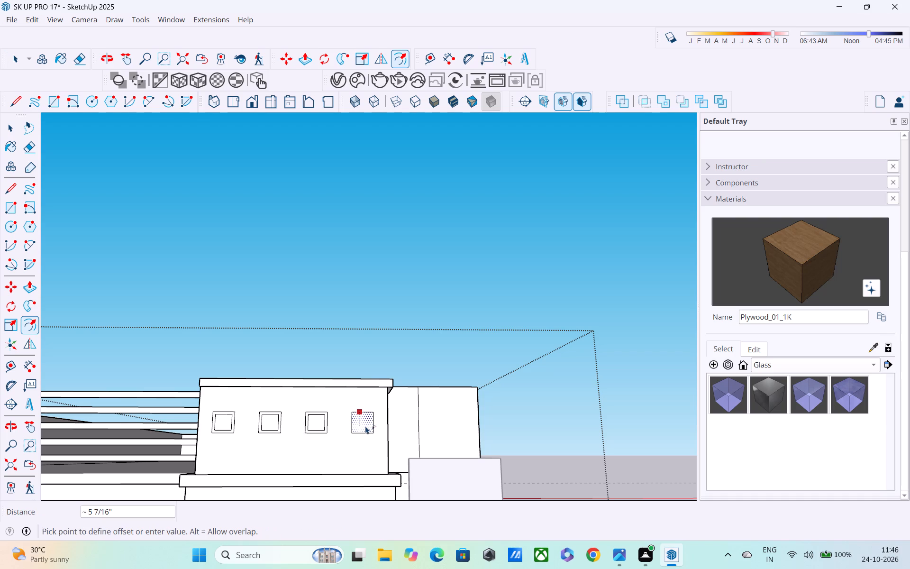
key("Escape")
left_click(366, 415)
type("1\"")
key("Return")
key("space")
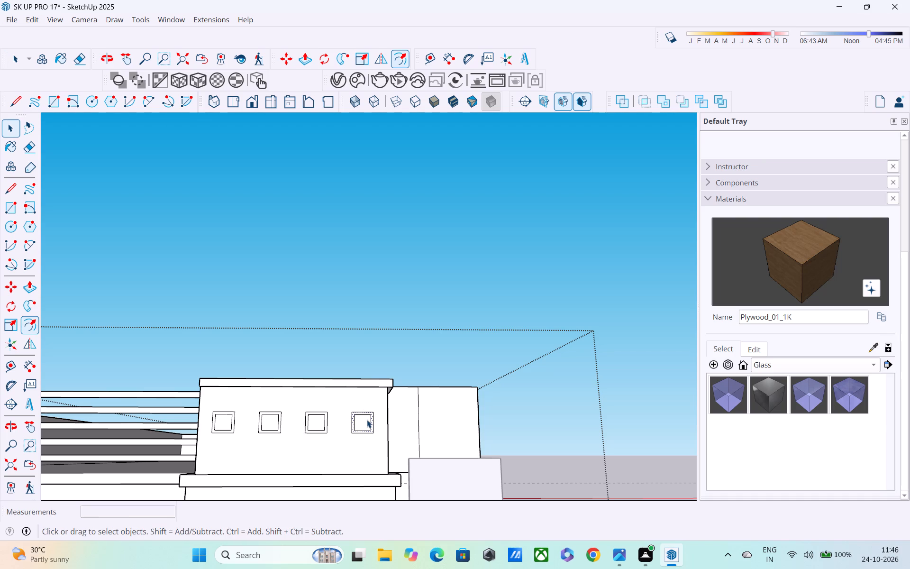
left_click(313, 286)
Pull the frame of the square nearest the railing out from the block's front face by 1".
middle_click_drag(290, 366, 217, 348)
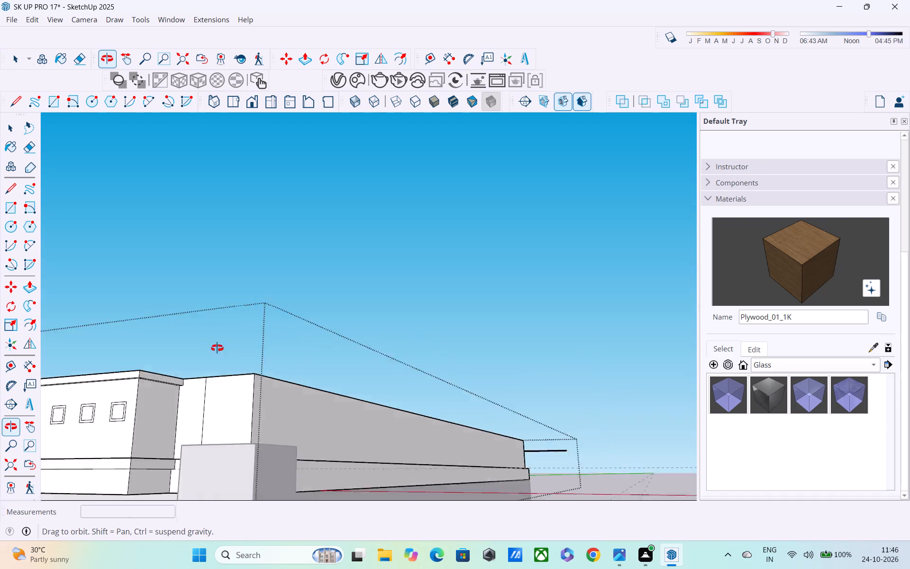
middle_click_drag(217, 348, 277, 335)
middle_click_drag(262, 380, 263, 435)
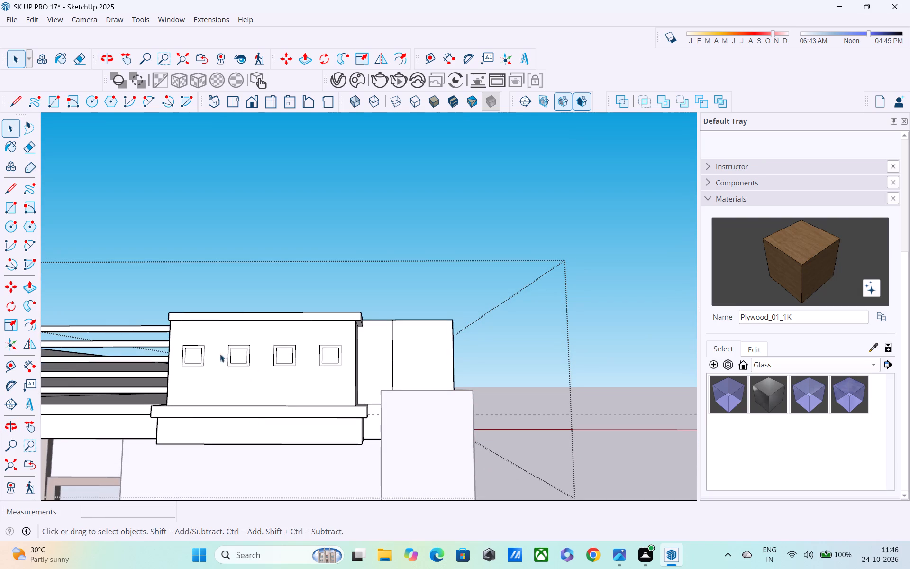
key("p")
scroll(196, 348, "up", 4)
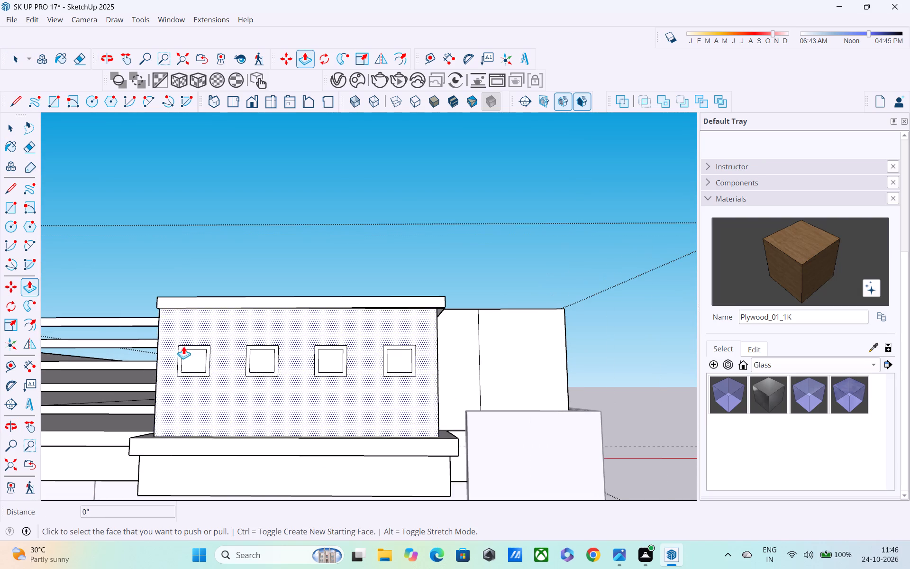
left_click(179, 357)
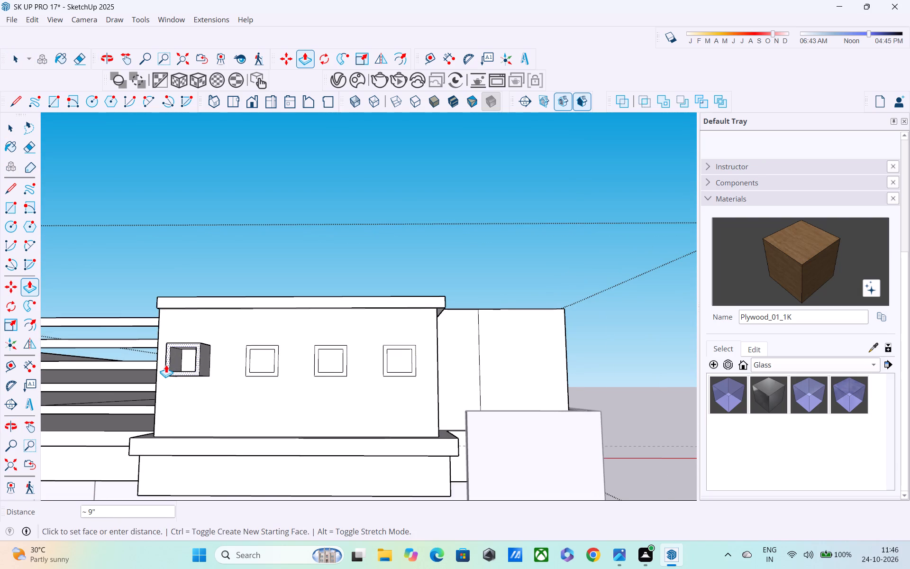
type("1\"")
key("Return")
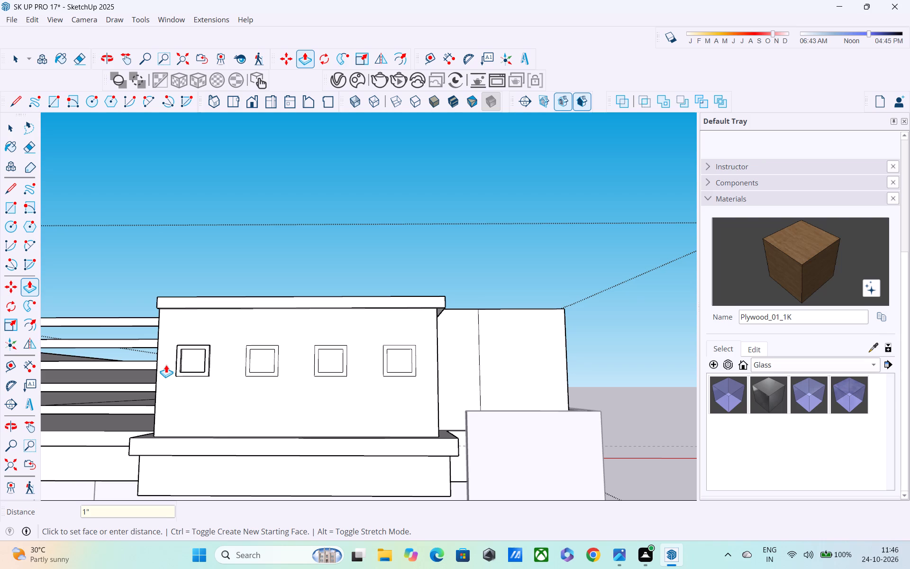
Pull the frames of the second and third squares from the railing out by 1" each.
middle_click_drag(208, 345, 136, 377)
scroll(234, 350, "up", 4)
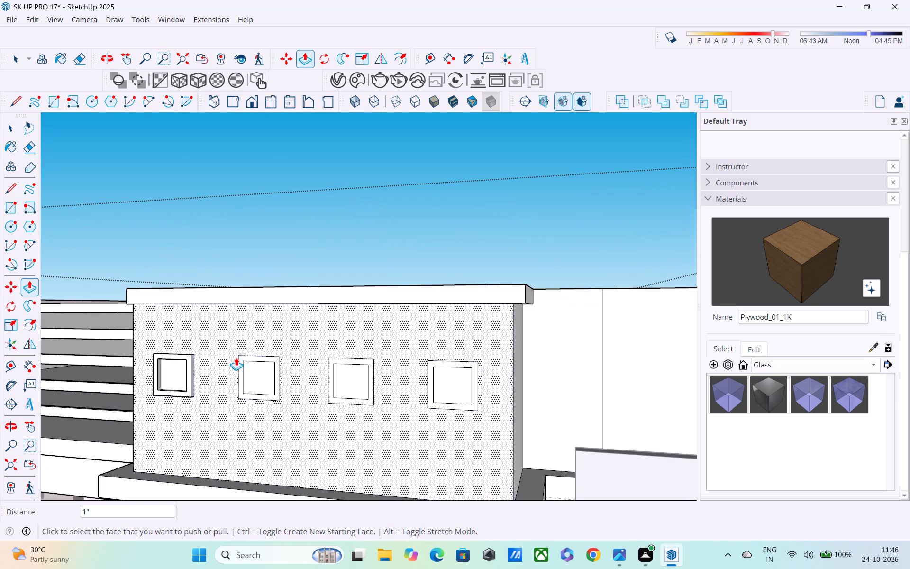
left_click(241, 364)
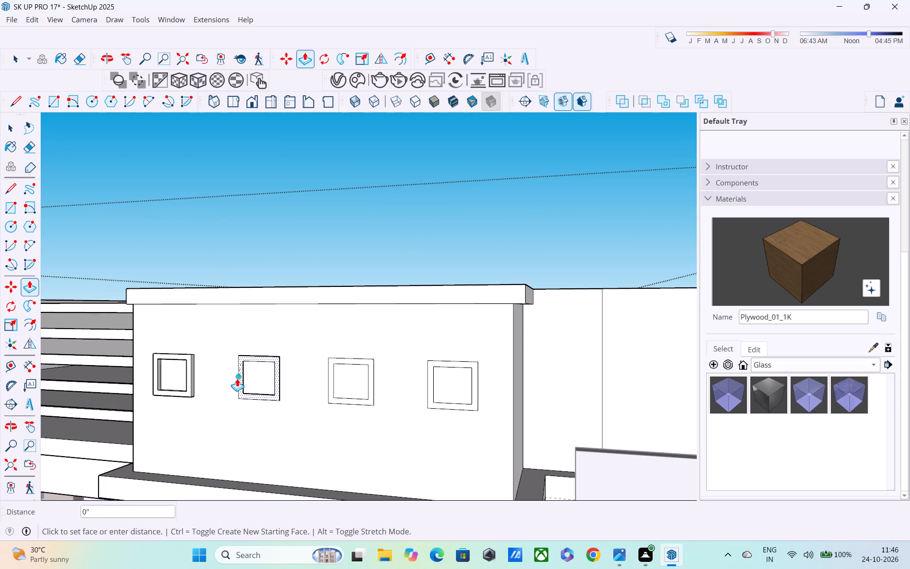
type("1\"")
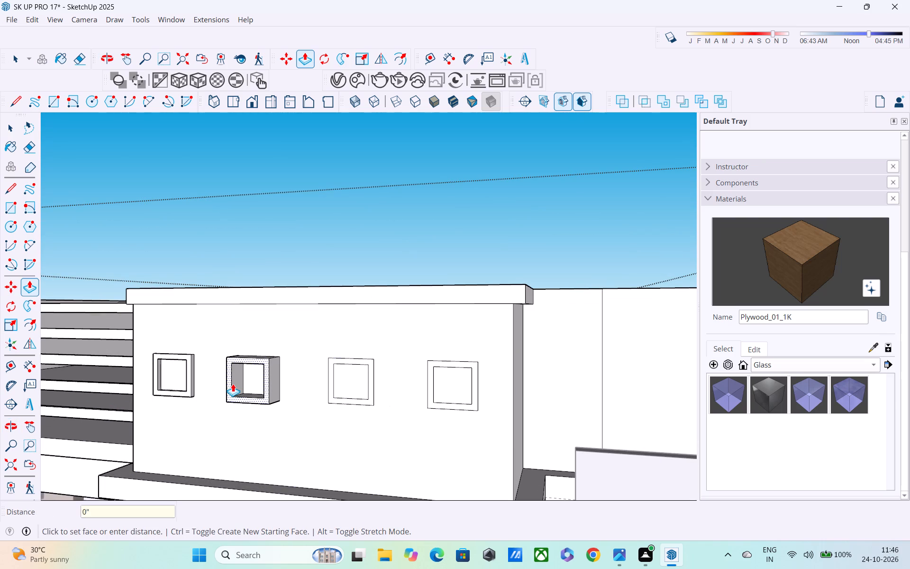
key("Return")
left_click(333, 399)
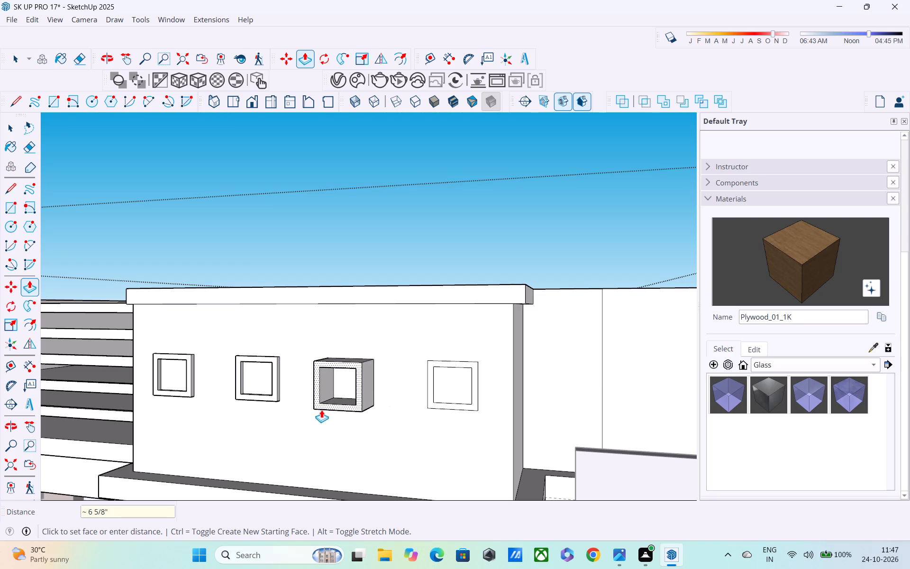
type("1\"")
key("Return")
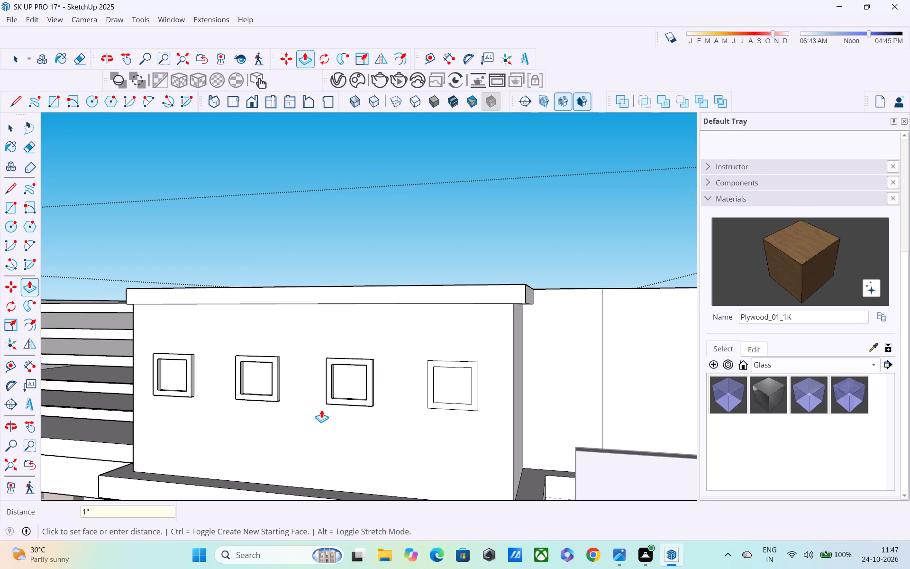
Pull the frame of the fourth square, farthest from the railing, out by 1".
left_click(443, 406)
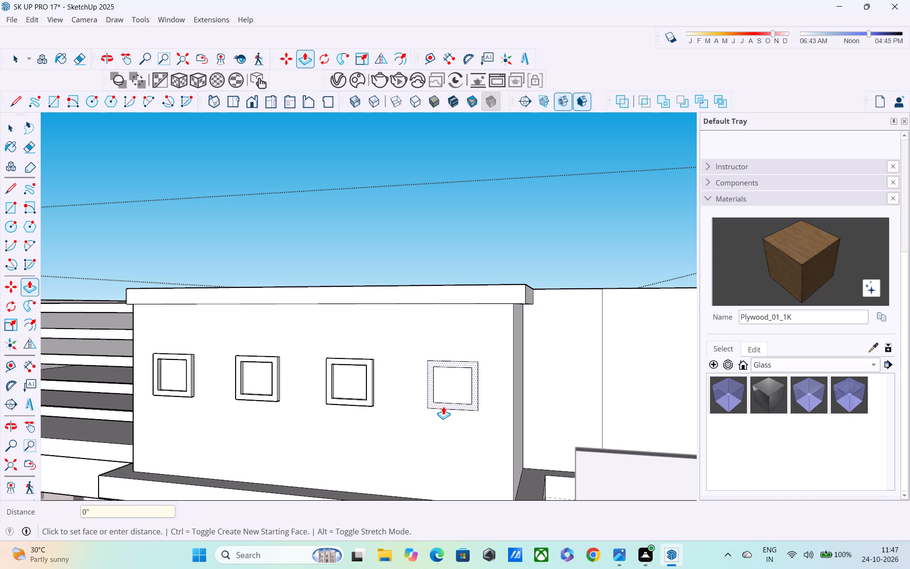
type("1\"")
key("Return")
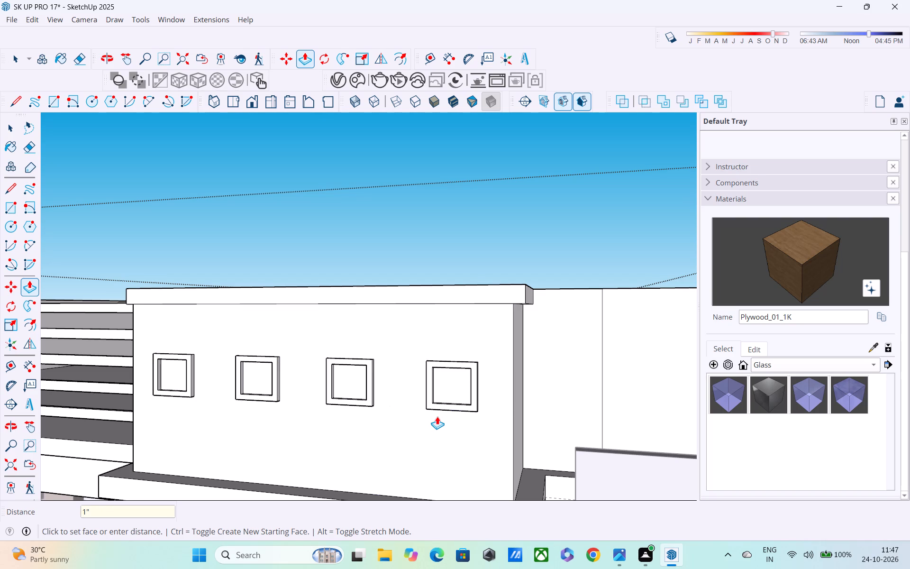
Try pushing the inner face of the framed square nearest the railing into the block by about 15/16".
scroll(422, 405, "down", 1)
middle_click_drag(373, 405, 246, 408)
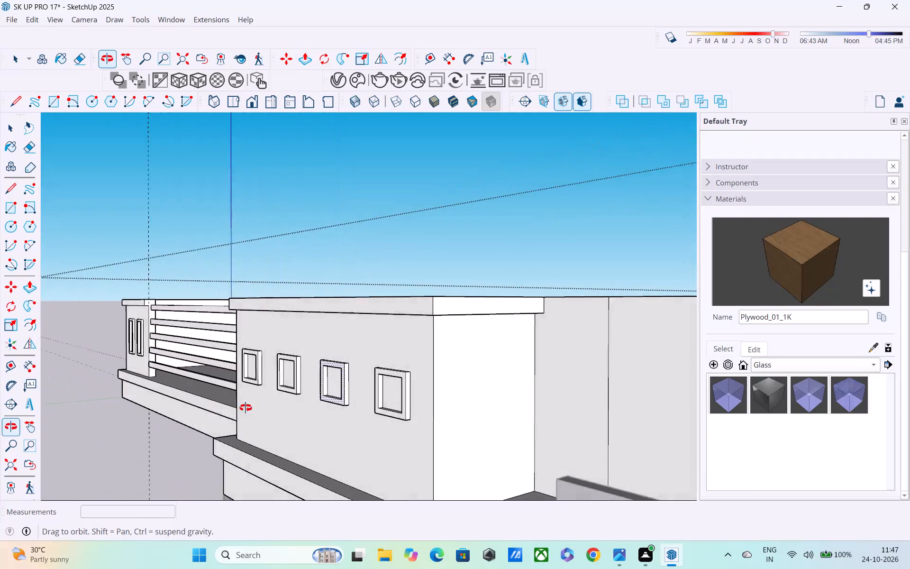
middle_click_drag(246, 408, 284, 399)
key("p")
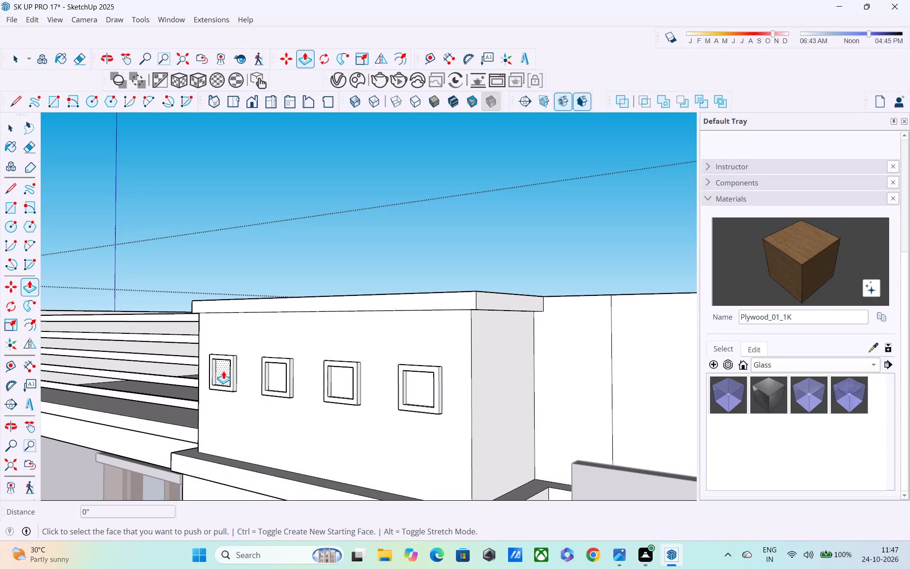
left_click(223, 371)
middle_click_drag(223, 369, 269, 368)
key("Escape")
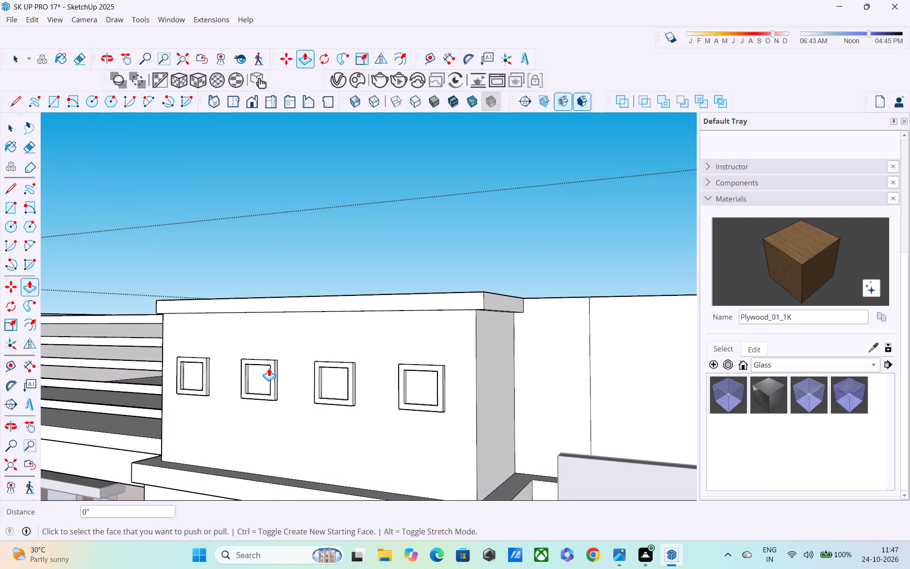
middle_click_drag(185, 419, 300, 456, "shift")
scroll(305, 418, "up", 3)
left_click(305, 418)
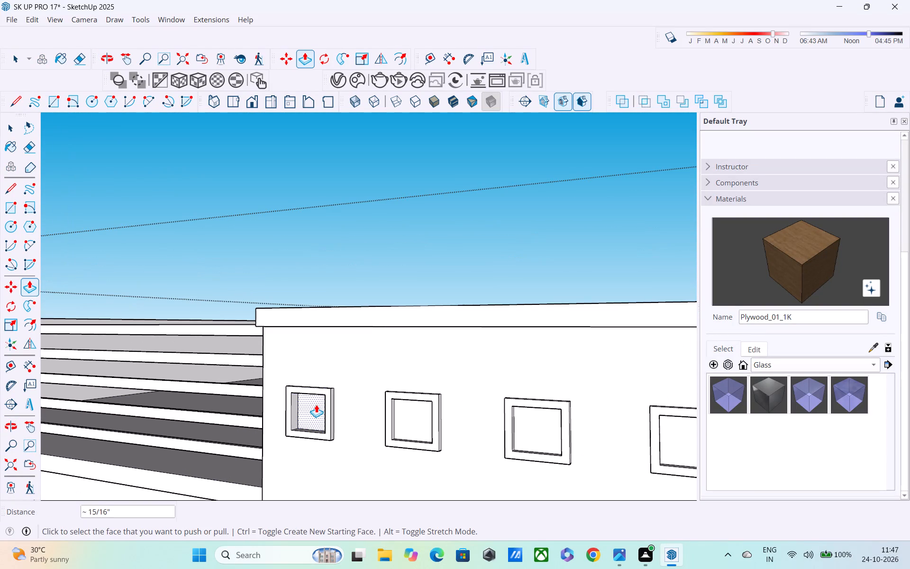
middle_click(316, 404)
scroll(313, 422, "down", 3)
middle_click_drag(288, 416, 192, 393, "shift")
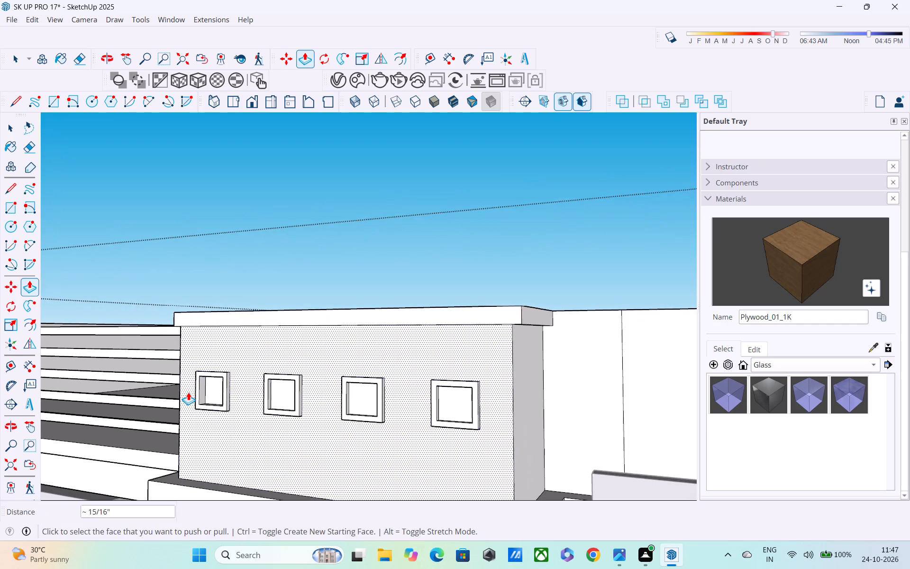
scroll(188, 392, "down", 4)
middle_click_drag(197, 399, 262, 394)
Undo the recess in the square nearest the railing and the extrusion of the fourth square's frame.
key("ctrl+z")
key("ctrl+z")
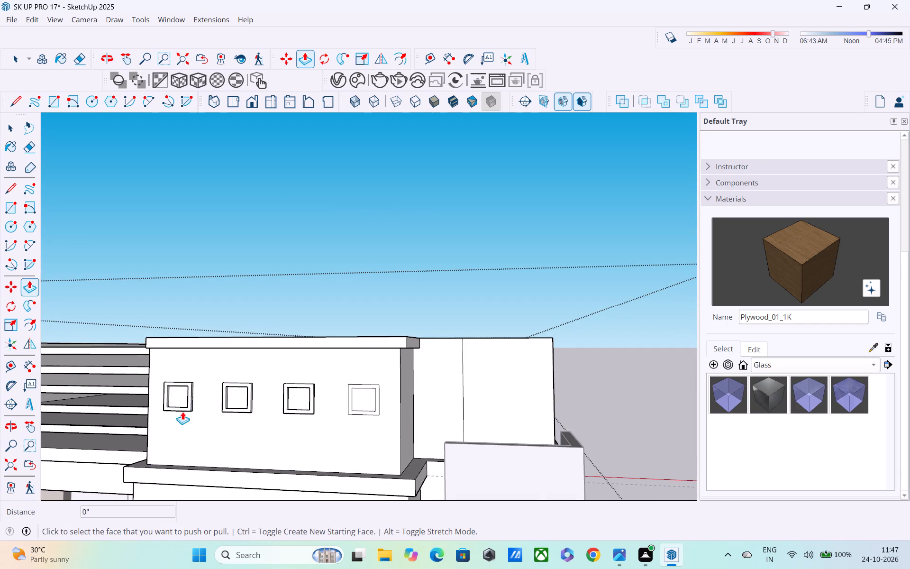
Pull the fourth square's frame out 1", matching its depth to the neighbouring third frame.
scroll(179, 393, "up", 6)
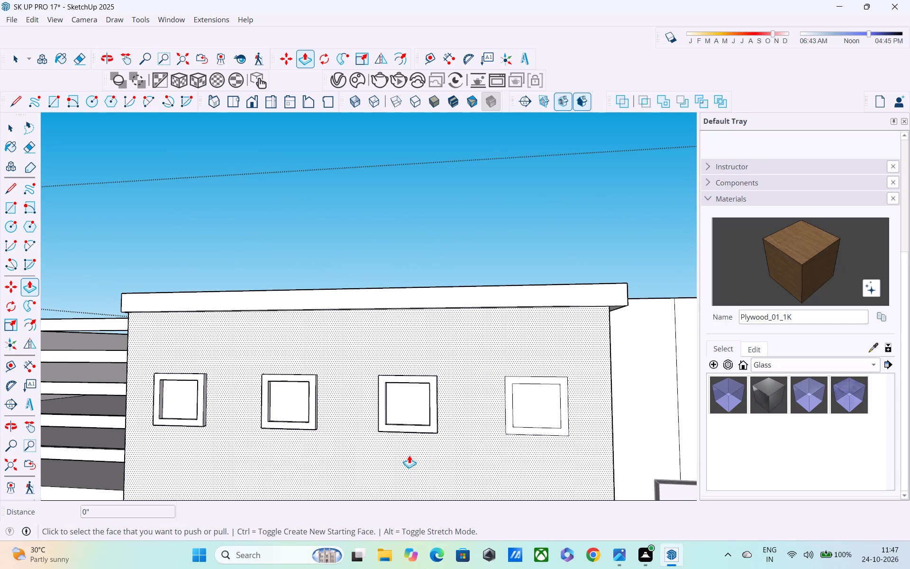
middle_click_drag(398, 453, 203, 442, "shift")
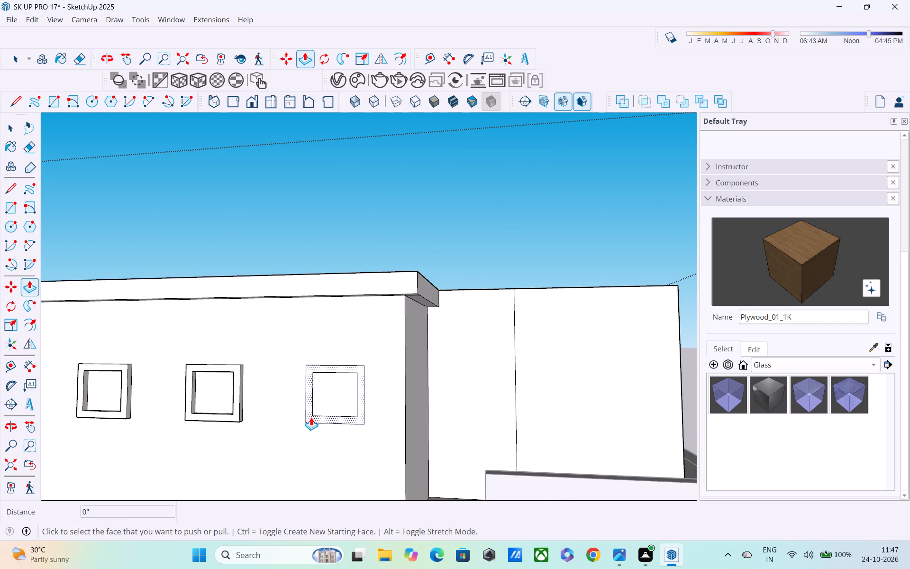
left_click(311, 417)
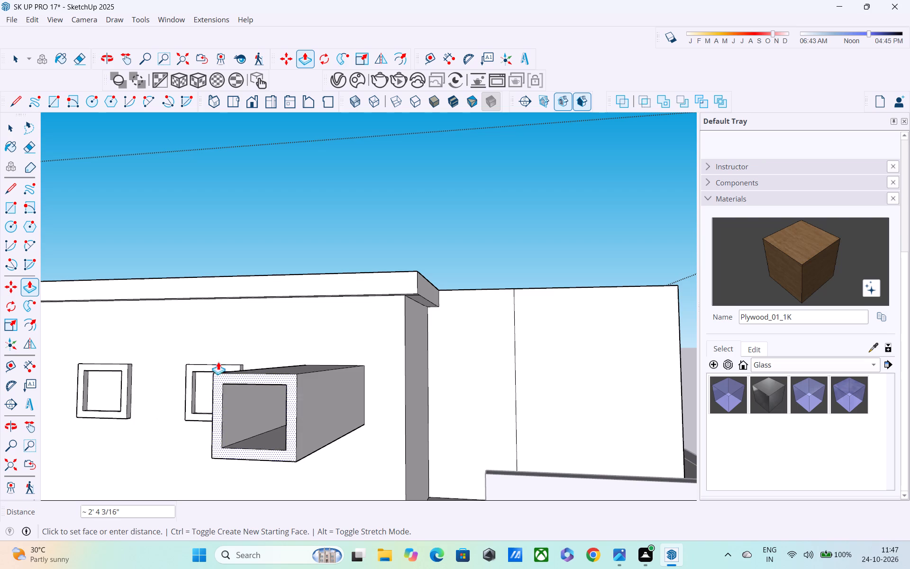
left_click(219, 365)
Push the inner face of the framed square nearest the railing through the front block's wall to make an opening.
scroll(229, 397, "down", 4)
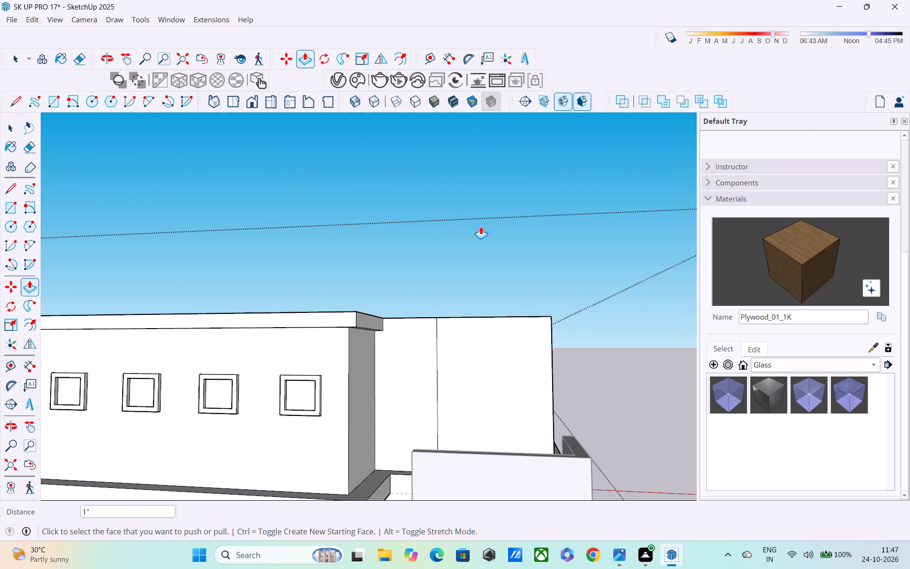
middle_click_drag(379, 373, 531, 337, "shift")
scroll(282, 349, "up", 3)
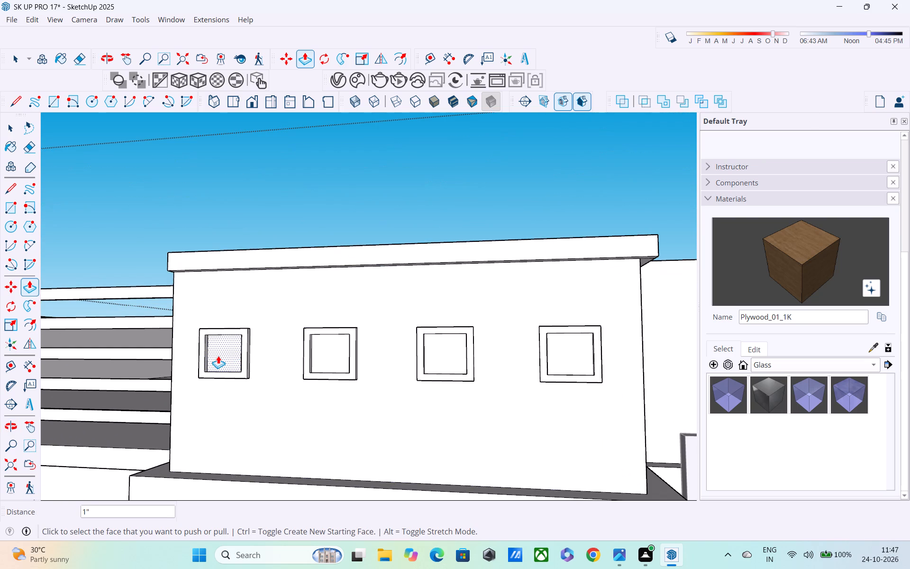
left_click(218, 356)
middle_click_drag(228, 347, 254, 339)
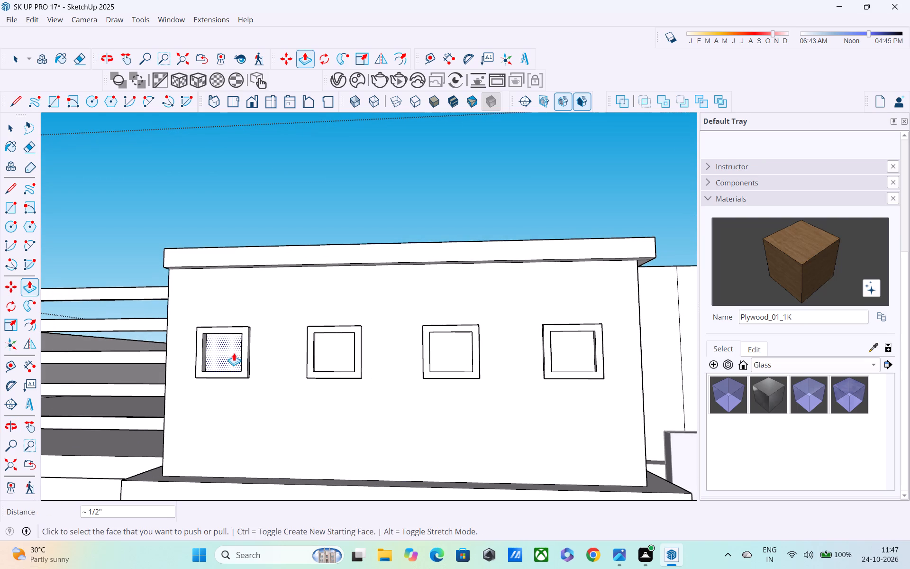
left_click(224, 354)
left_click_drag(226, 352, 239, 344)
left_click_drag(229, 348, 242, 333)
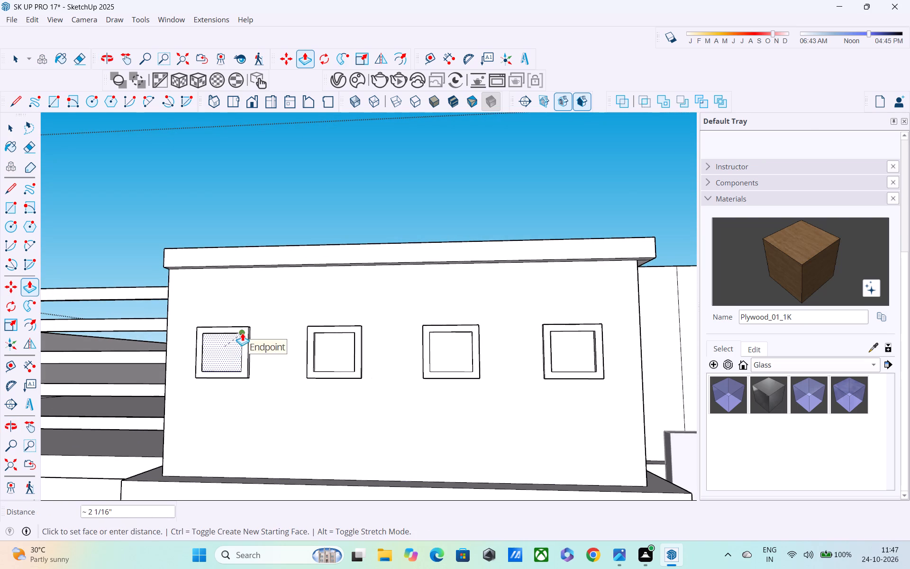
left_click_drag(242, 333, 235, 346)
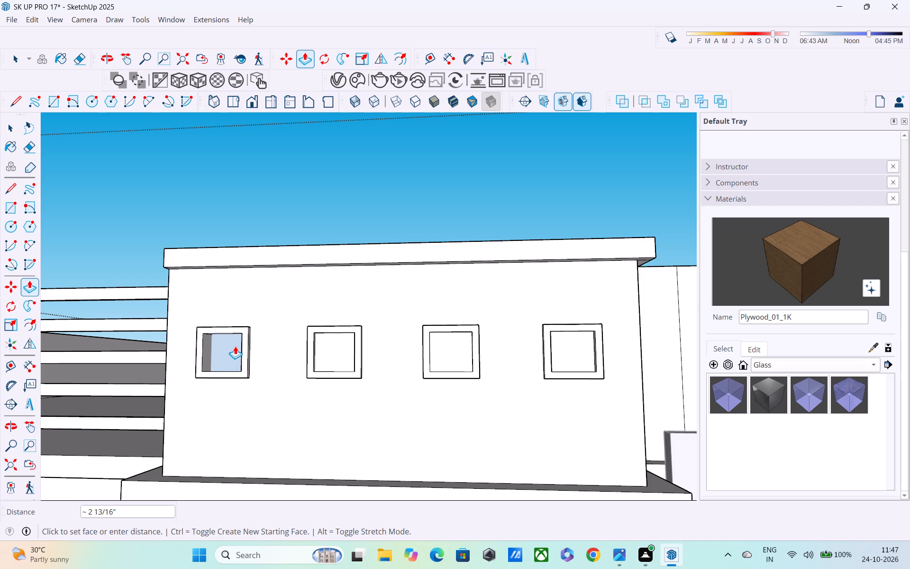
left_click_drag(235, 346, 233, 360)
left_click(233, 360)
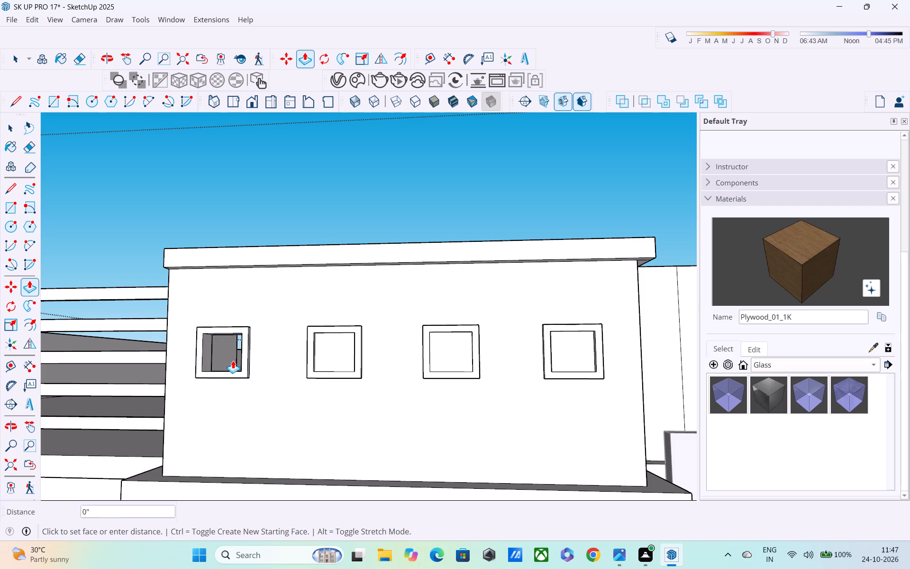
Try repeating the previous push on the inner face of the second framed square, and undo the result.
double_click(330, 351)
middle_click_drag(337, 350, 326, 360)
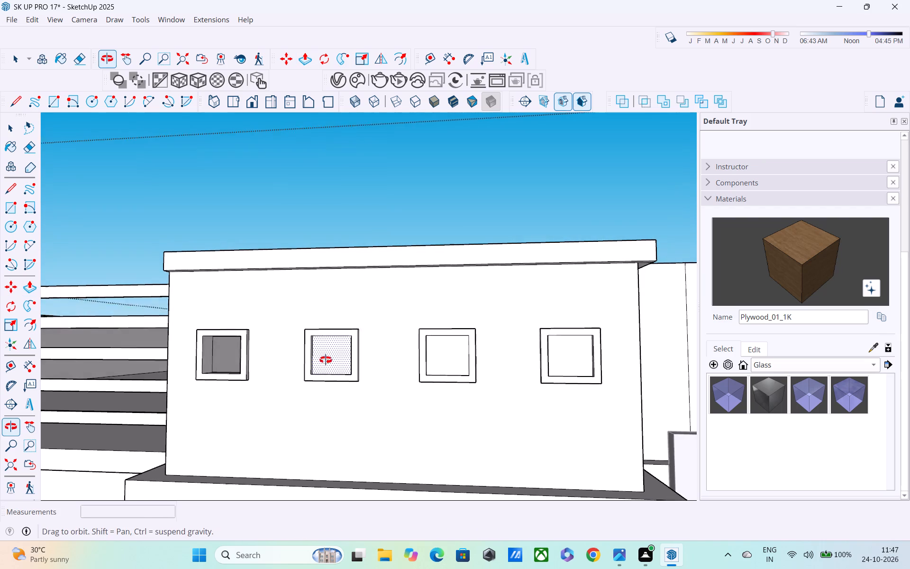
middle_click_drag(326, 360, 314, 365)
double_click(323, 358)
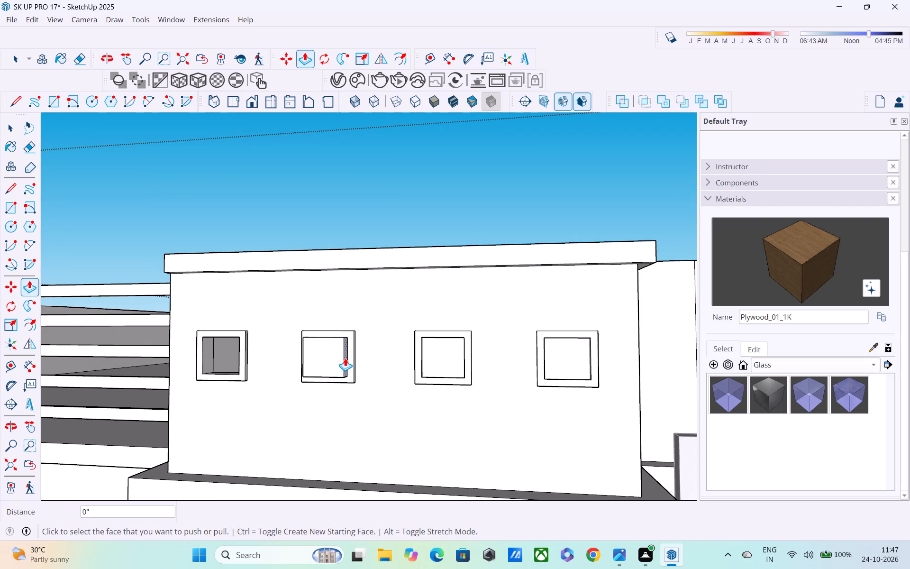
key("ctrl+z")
Push the inner faces of the second, third and fourth framed squares in 3" through the wall, and close the parapet group.
middle_click_drag(328, 362, 289, 367)
scroll(324, 359, "up", 2)
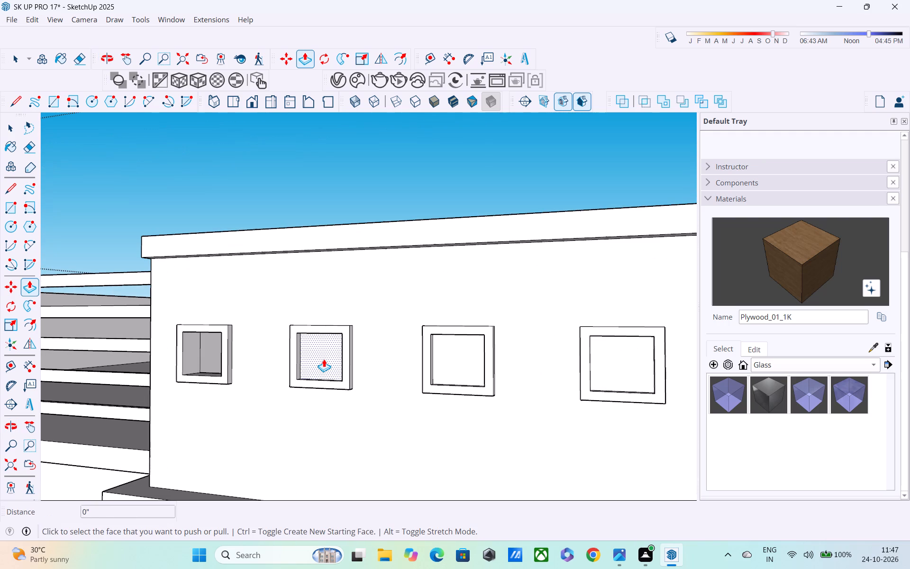
left_click(324, 359)
left_click(334, 348)
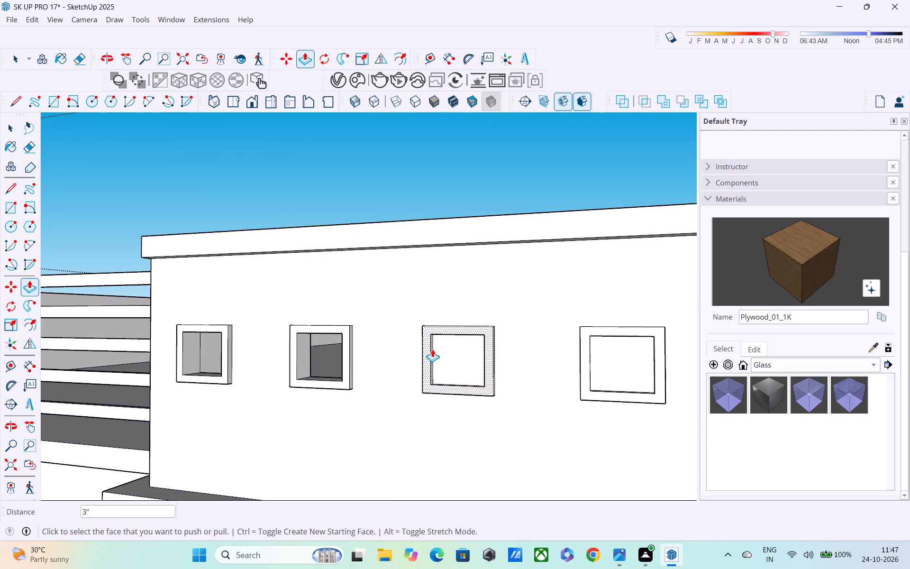
double_click(455, 352)
double_click(612, 358)
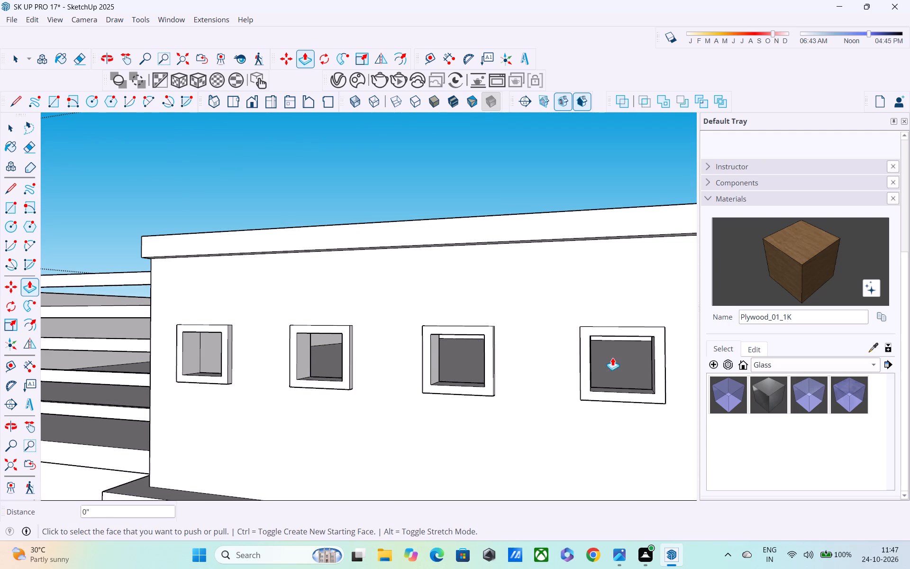
scroll(613, 350, "down", 10)
middle_click_drag(594, 366, 511, 368)
key("space")
left_click(361, 276)
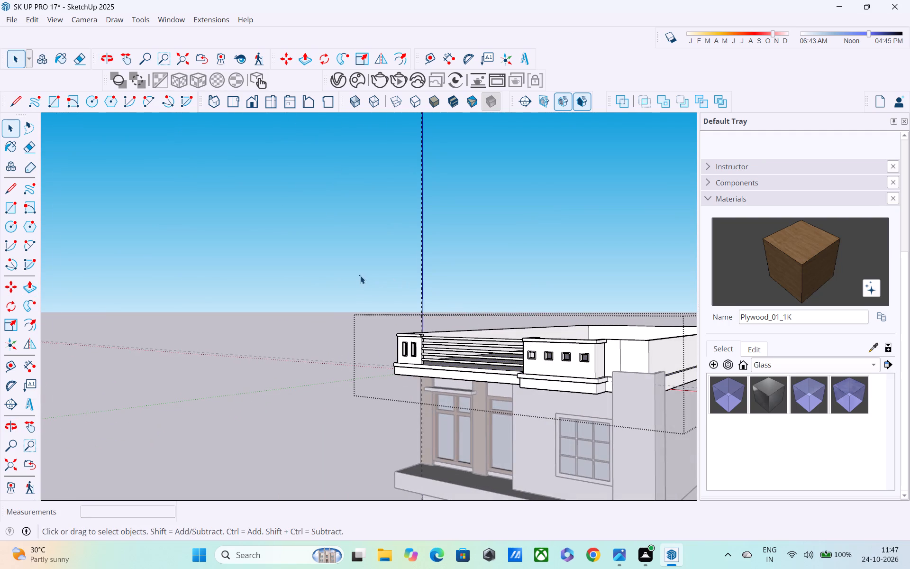
Examine the parapet blocks, railing and front facade of the house from the front and from above.
middle_click_drag(517, 327, 735, 284)
scroll(593, 284, "up", 7)
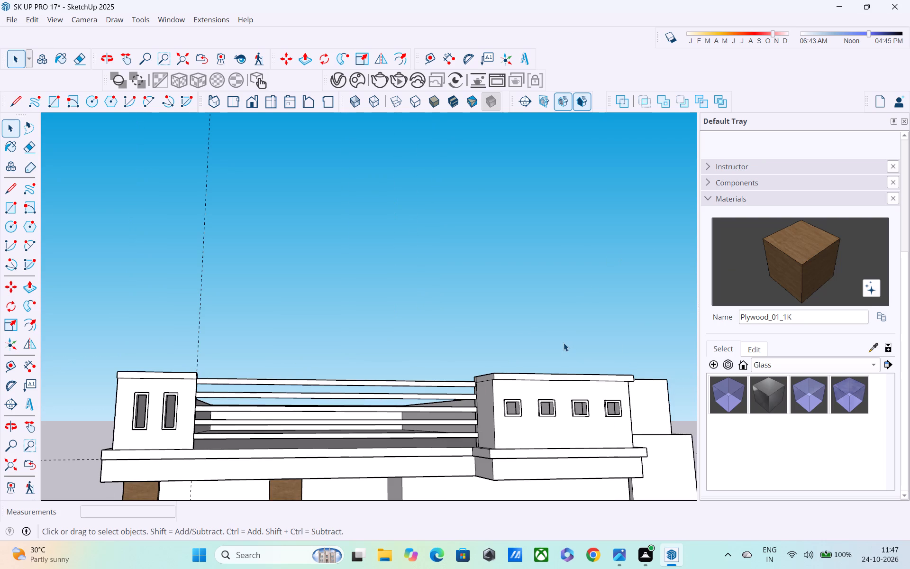
scroll(566, 350, "up", 1)
middle_click_drag(566, 350, 490, 336)
middle_click_drag(490, 337, 482, 473)
scroll(478, 473, "down", 1)
scroll(392, 376, "down", 2)
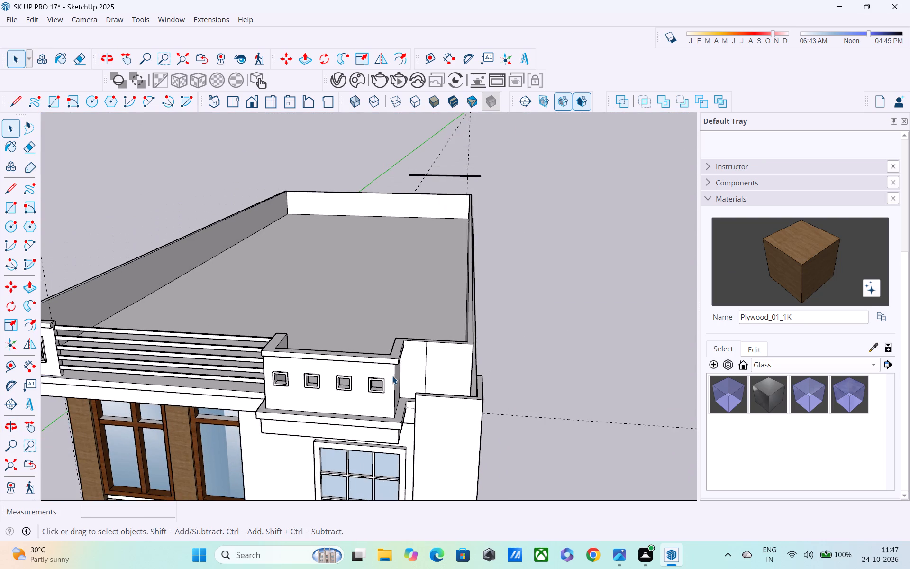
middle_click_drag(392, 376, 403, 307, "shift")
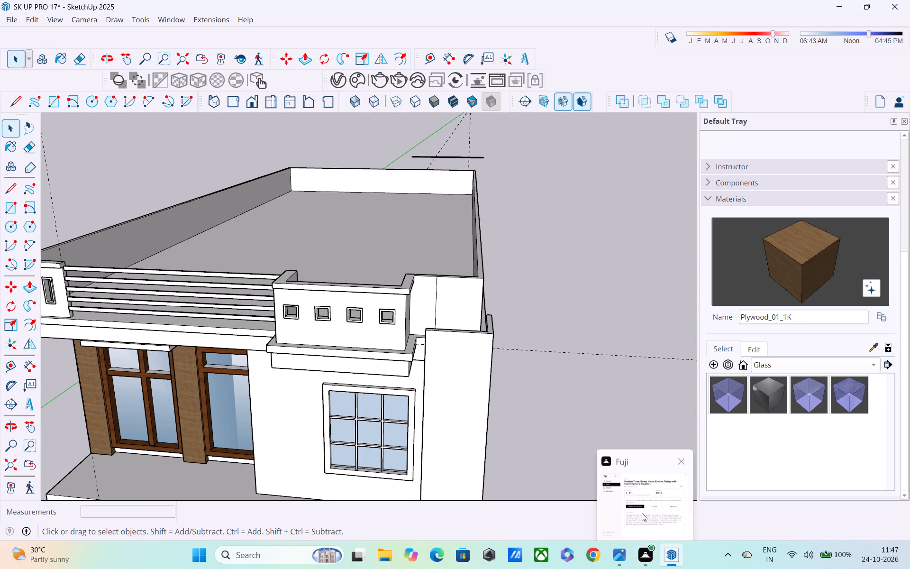
scroll(382, 405, "down", 2)
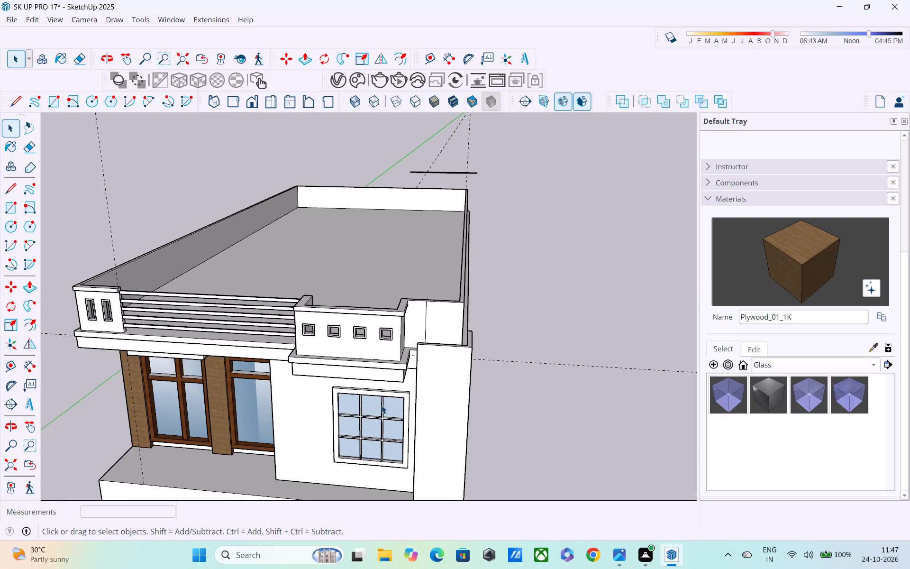
middle_click_drag(381, 405, 467, 280, "shift")
scroll(450, 311, "down", 1)
middle_click_drag(447, 318, 409, 281)
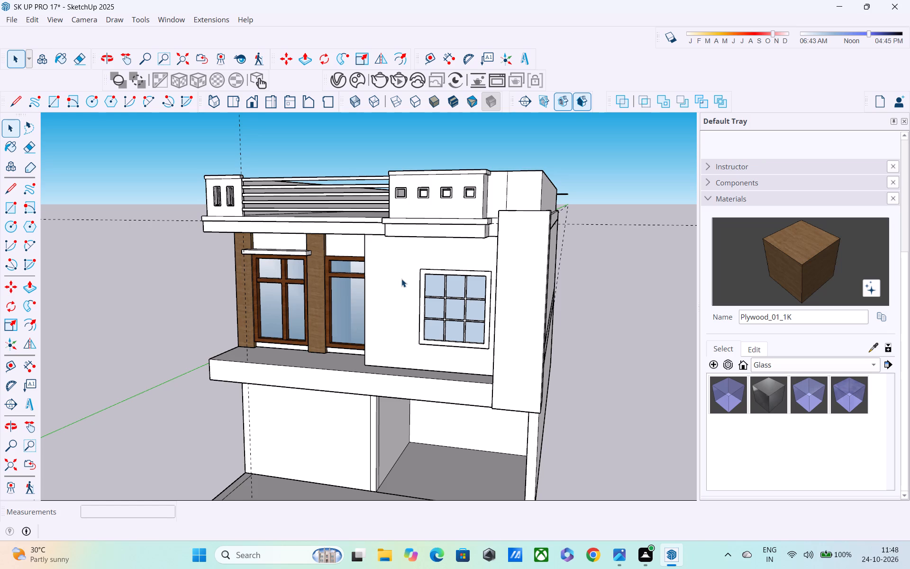
scroll(400, 276, "down", 1)
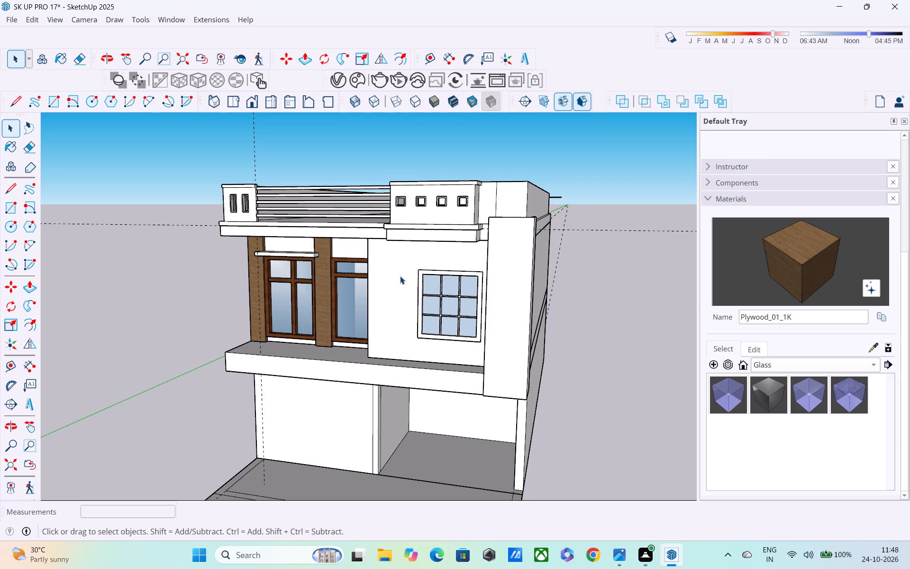
scroll(392, 276, "up", 1)
scroll(387, 277, "down", 2)
Draw a vertical line from the top corner of the window wall beside the balcony doors up through the roof slab.
middle_click_drag(384, 265, 387, 214)
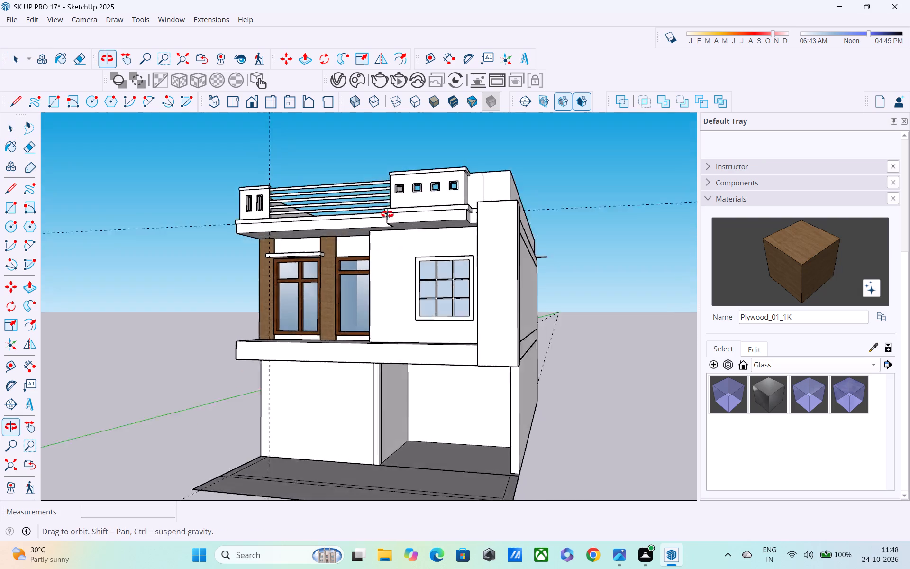
middle_click_drag(387, 214, 388, 187)
scroll(358, 245, "up", 4)
key("l")
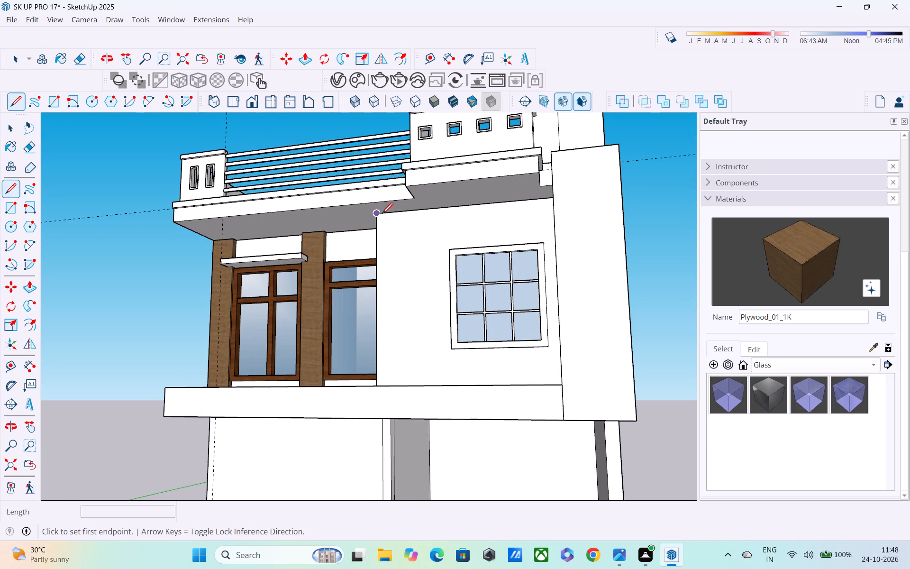
left_click(375, 216)
middle_click_drag(378, 159, 314, 378)
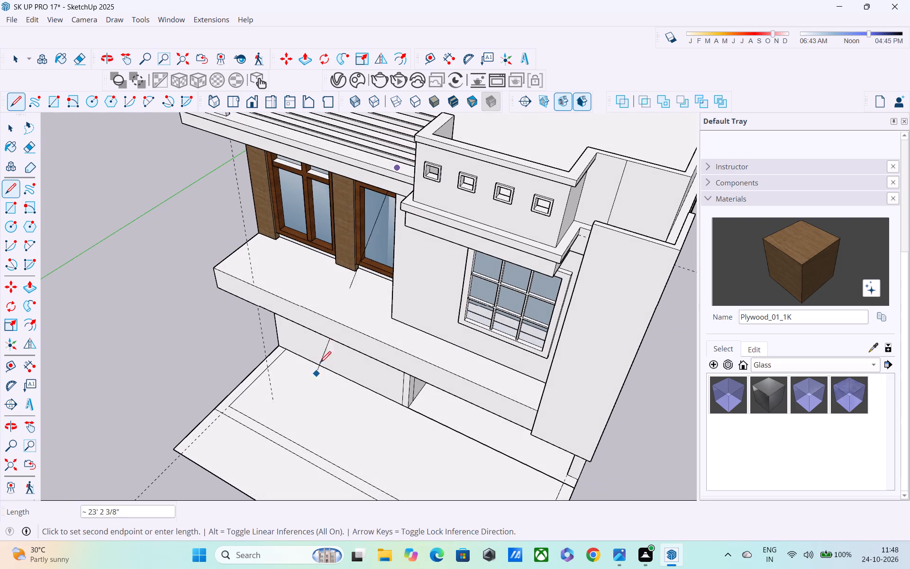
middle_click_drag(355, 251, 308, 453, "shift")
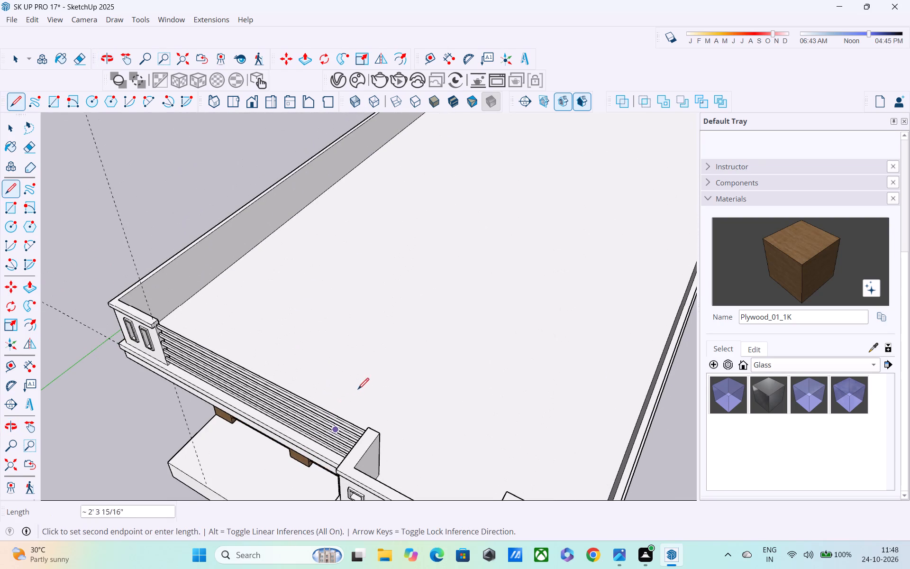
middle_click_drag(352, 397, 186, 410)
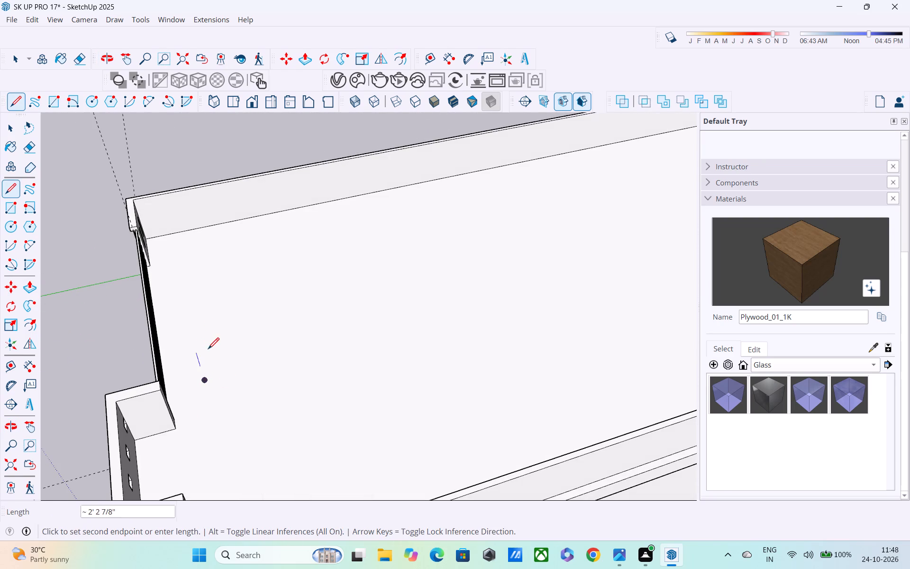
middle_click_drag(208, 348, 241, 300)
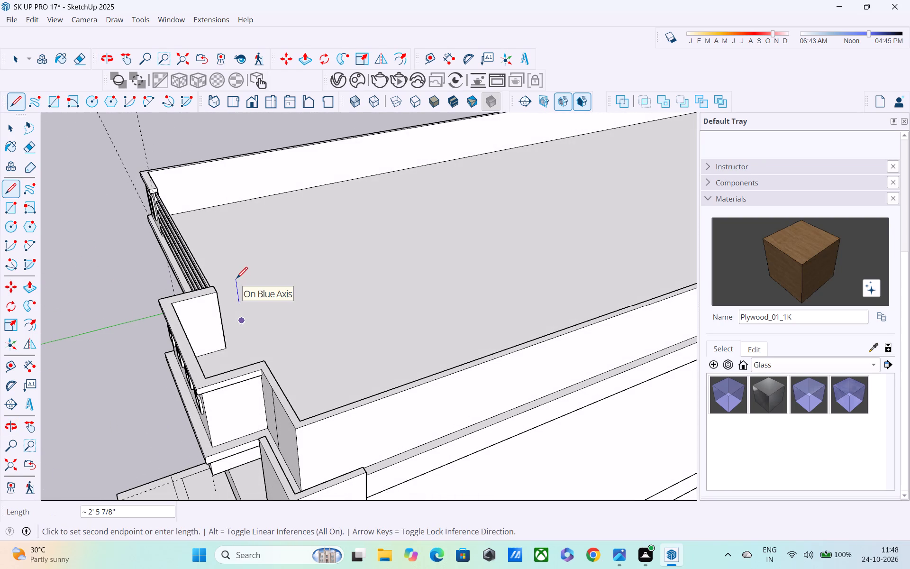
left_click(235, 292)
middle_click_drag(255, 325, 281, 349)
key("Escape")
Examine the roof parapet corner, square openings and side walls from outside, from below and from above.
middle_click_drag(324, 399, 313, 347)
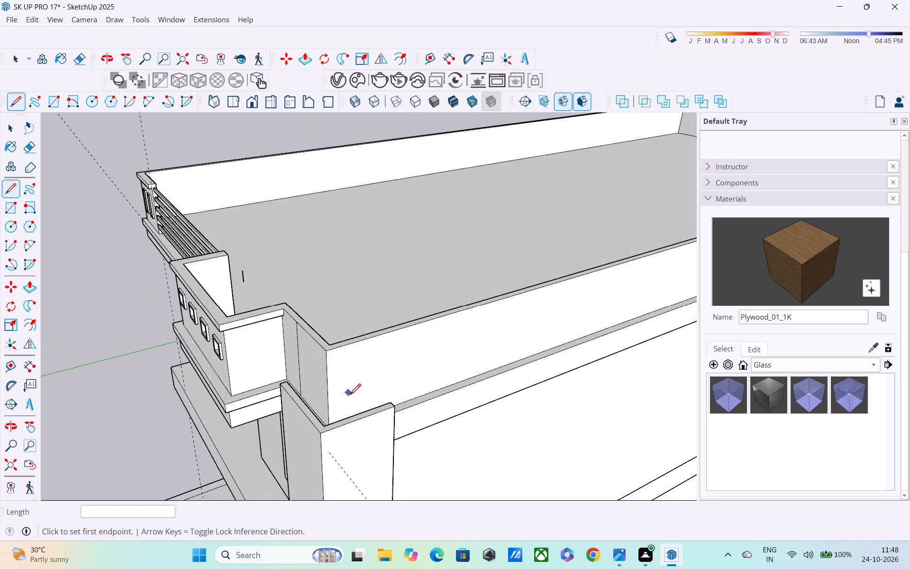
middle_click_drag(325, 411, 399, 304)
middle_click_drag(218, 461, 409, 389)
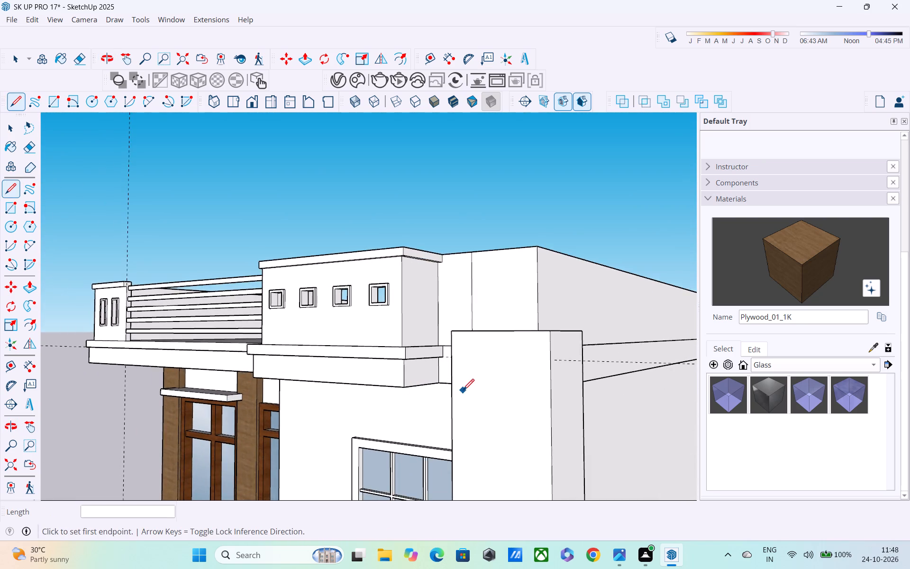
scroll(464, 391, "up", 3)
middle_click_drag(463, 395, 526, 345)
middle_click_drag(399, 422, 463, 395)
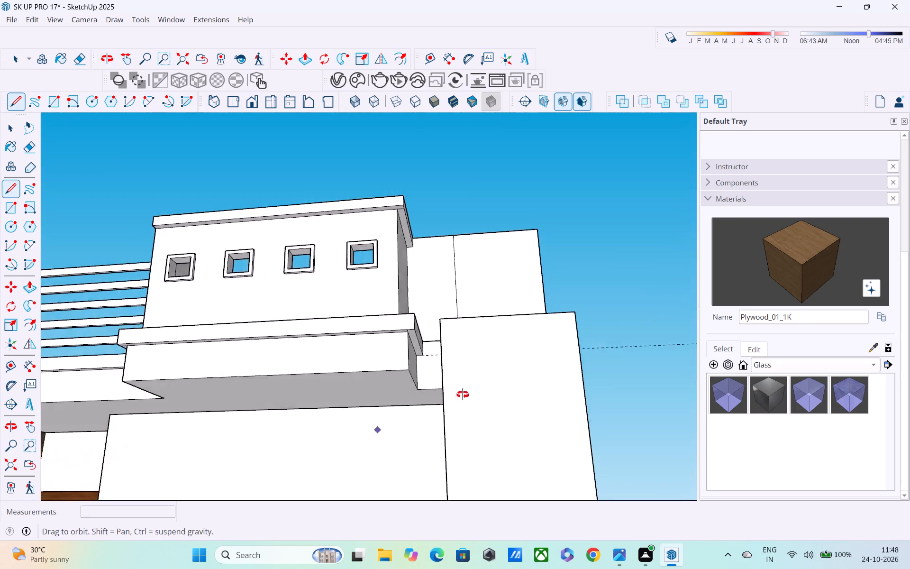
middle_click_drag(463, 395, 114, 561)
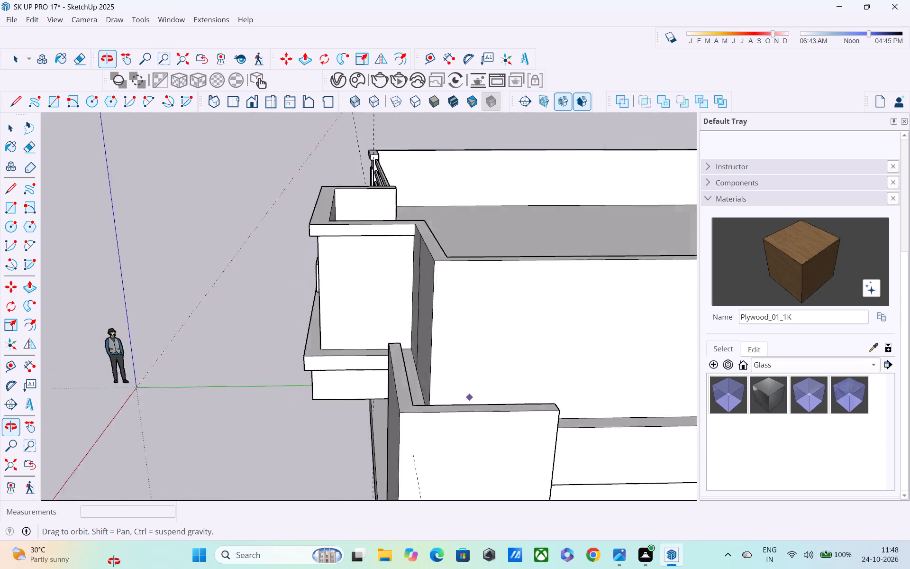
middle_click_drag(114, 561, 25, 498)
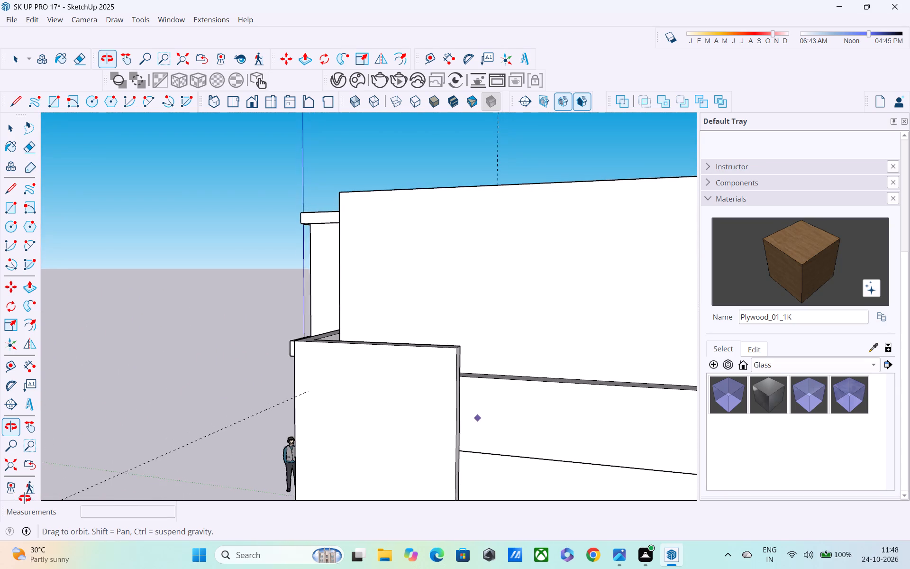
middle_click_drag(25, 498, 54, 514)
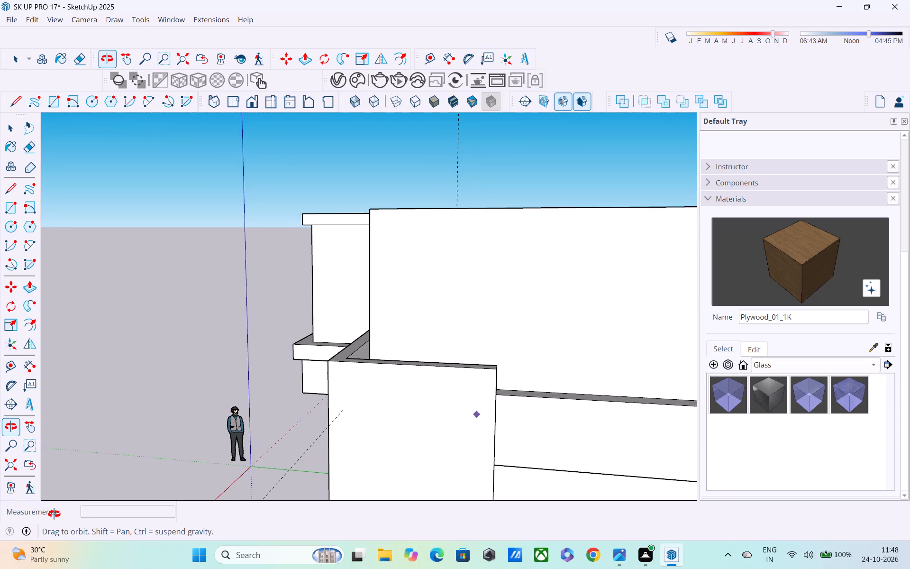
middle_click_drag(54, 514, 0, 514)
middle_click_drag(64, 397, 63, 442)
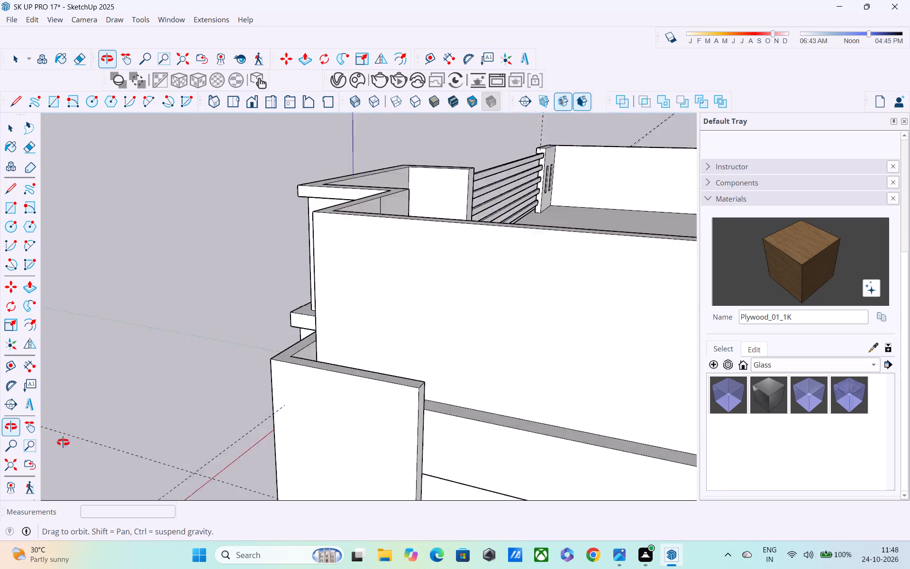
middle_click_drag(63, 442, 1, 553)
scroll(246, 358, "down", 4)
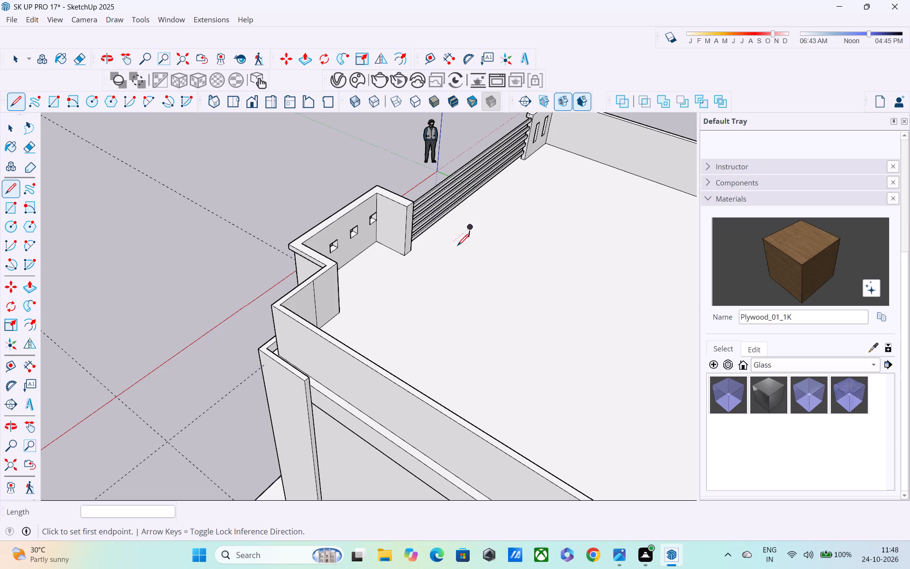
Draw a line about 11' long on the roof slab from the foot of the vertical reference line, parallel to the front railing, towards the side parapet.
middle_click_drag(467, 242, 337, 257)
scroll(424, 259, "up", 4)
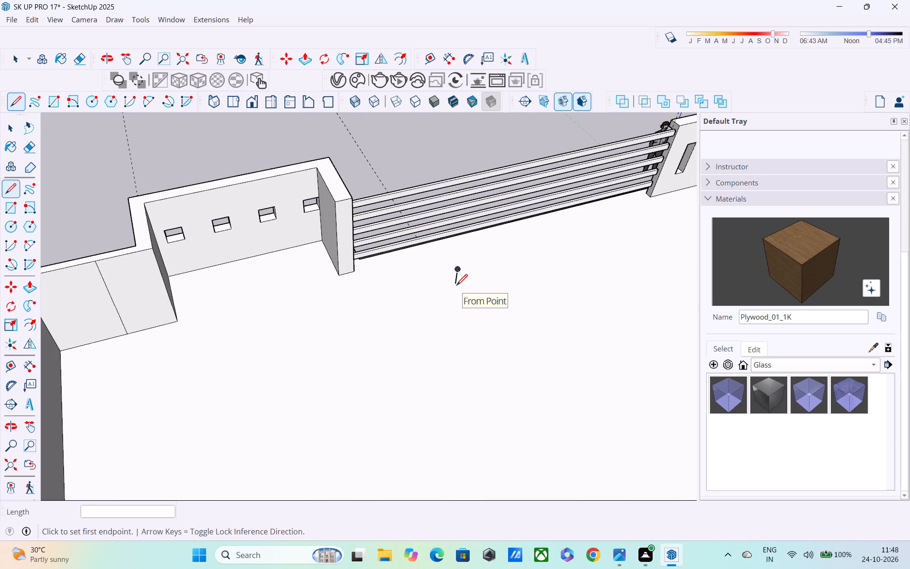
scroll(455, 277, "up", 4)
middle_click_drag(454, 274, 452, 265)
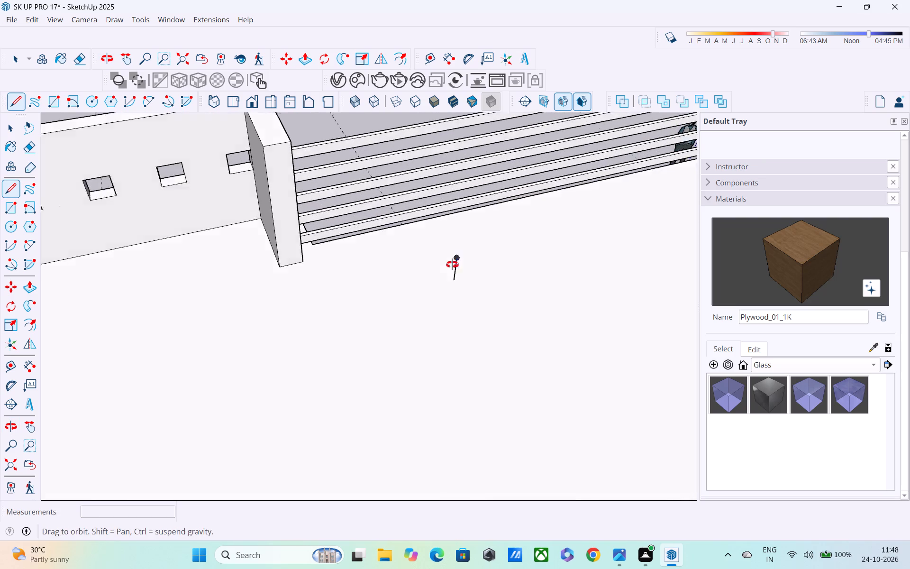
middle_click_drag(452, 265, 462, 211)
scroll(459, 215, "up", 4)
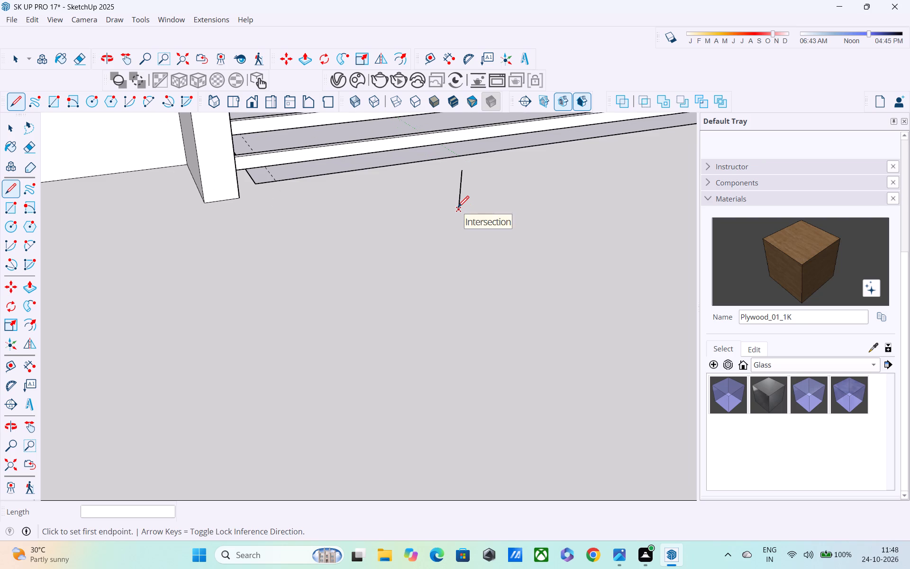
left_click(458, 208)
scroll(348, 221, "down", 4)
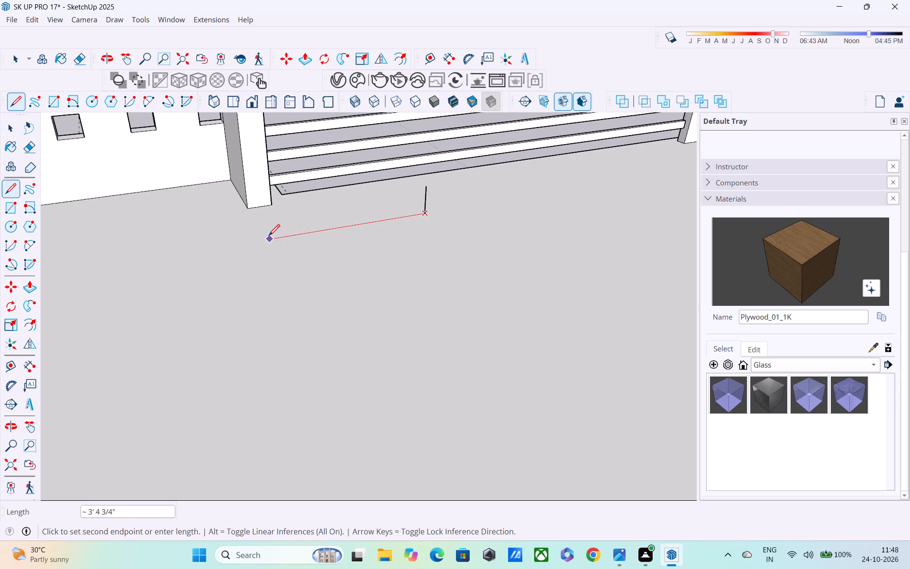
middle_click_drag(269, 237, 563, 219, "shift")
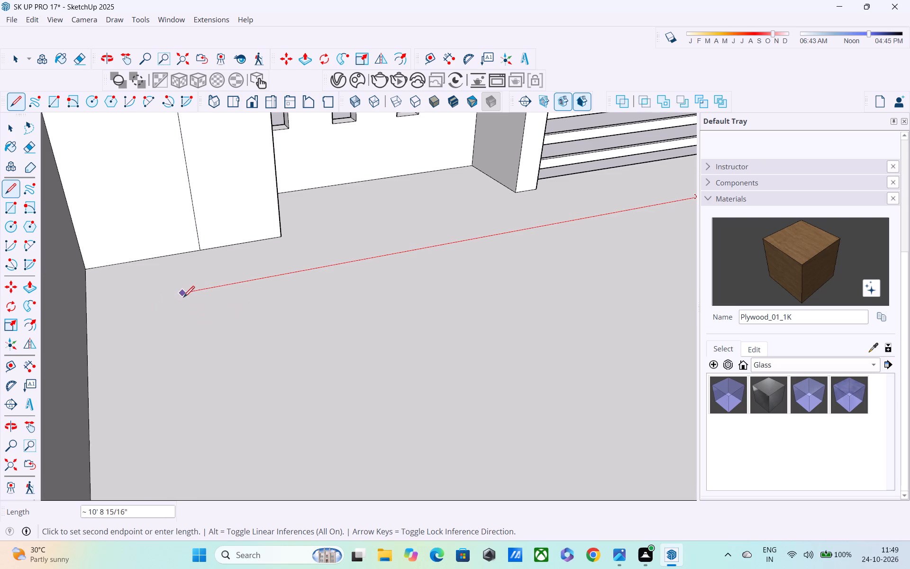
left_click(150, 299)
Extend the front line by a short segment in the same direction, ending just inside the side parapet.
scroll(148, 359, "down", 11)
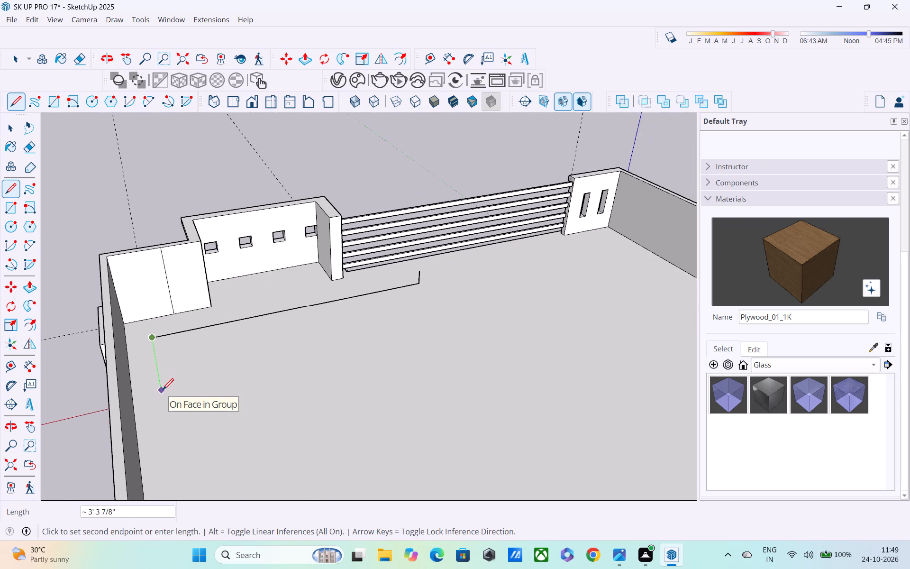
middle_click_drag(163, 391, 557, 340)
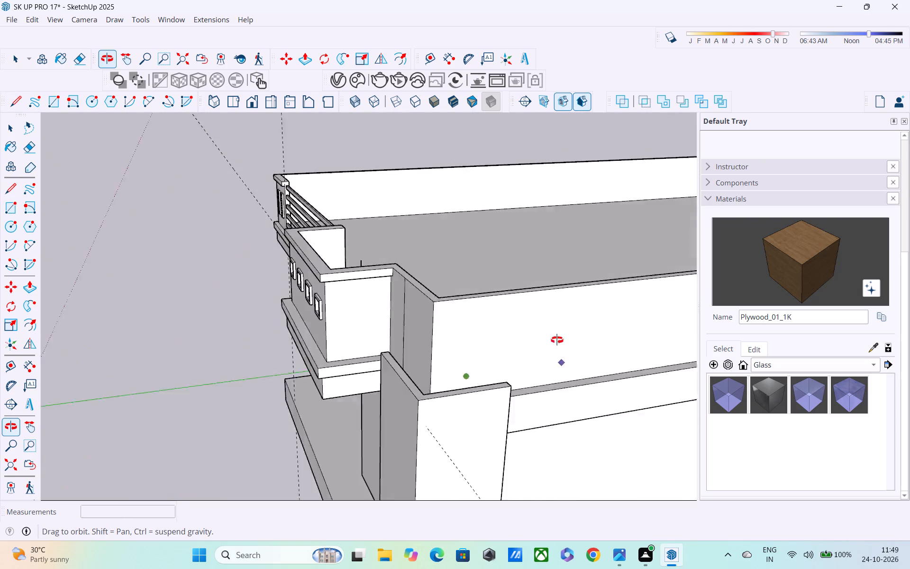
middle_click_drag(557, 340, 196, 441)
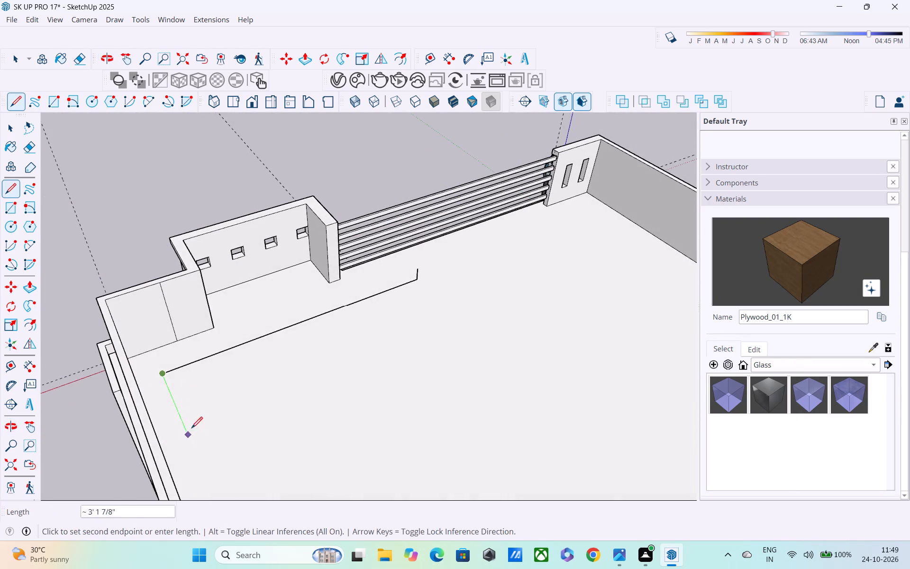
scroll(151, 381, "up", 4)
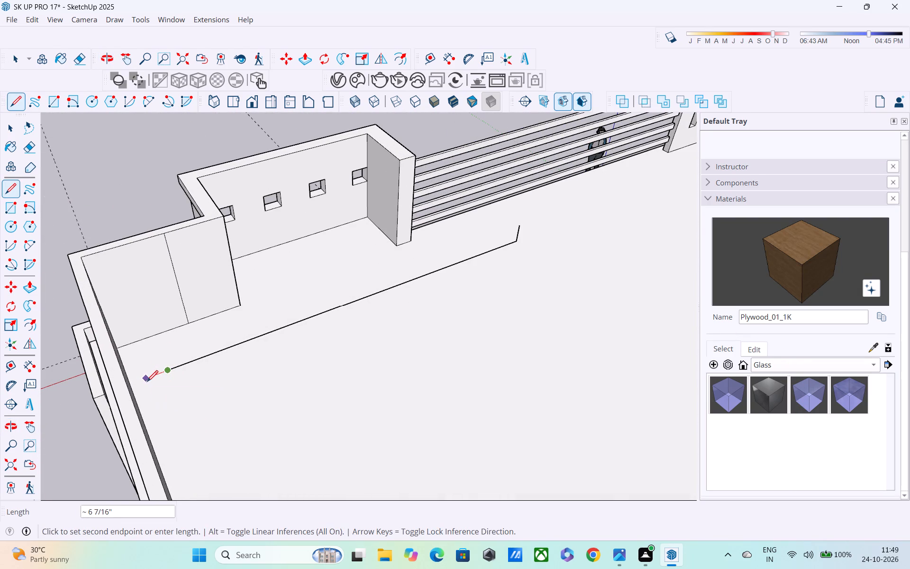
left_click(140, 385)
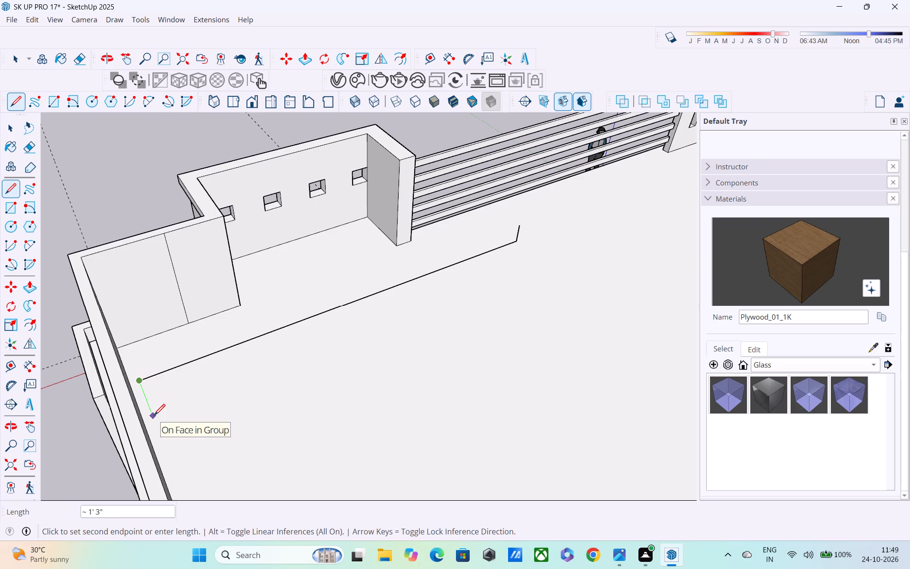
Draw a 15' line along the green axis from the front line's end, running beside the side parapet towards the rear.
middle_click_drag(149, 411, 111, 303, "shift")
middle_click_drag(141, 353, 91, 222)
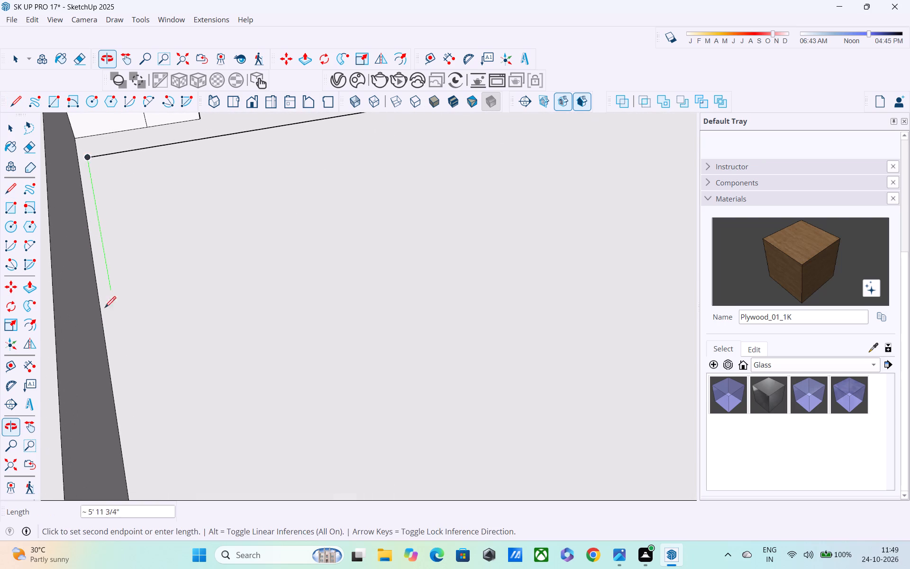
middle_click_drag(123, 370, 116, 254)
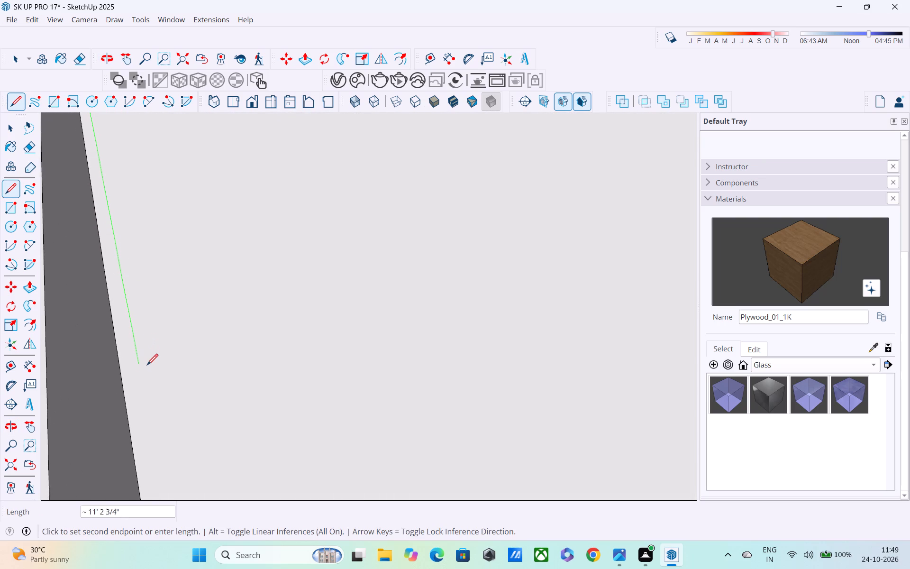
type("15'")
key("Return")
Extend the line beside the side parapet a further 10' along the green axis.
scroll(161, 367, "down", 7)
middle_click_drag(164, 384, 77, 292)
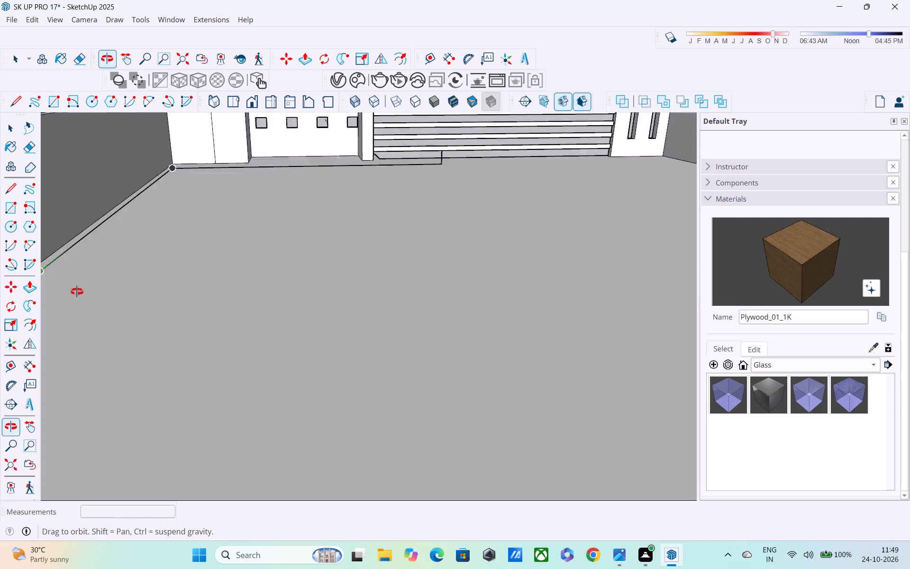
middle_click_drag(77, 292, 72, 288)
middle_click_drag(71, 293, 186, 297, "shift")
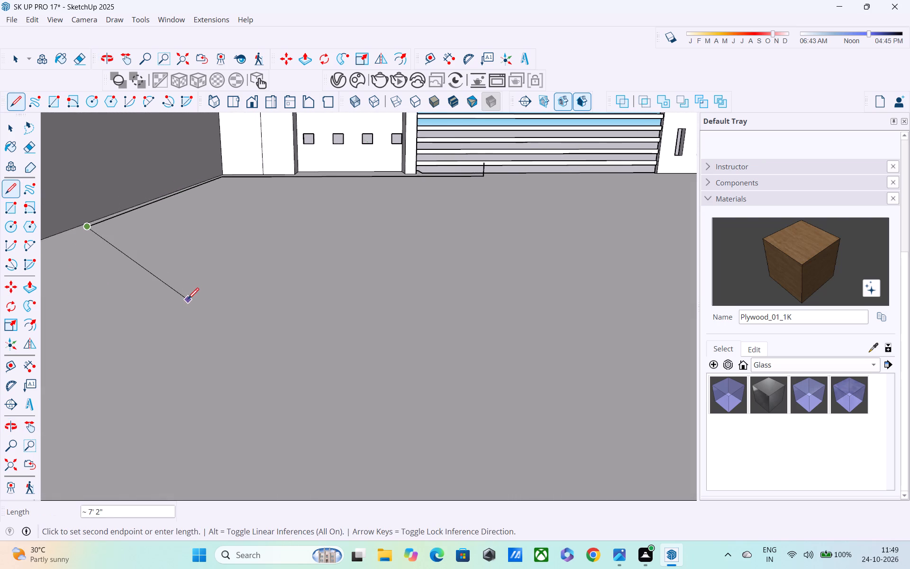
scroll(184, 303, "down", 2)
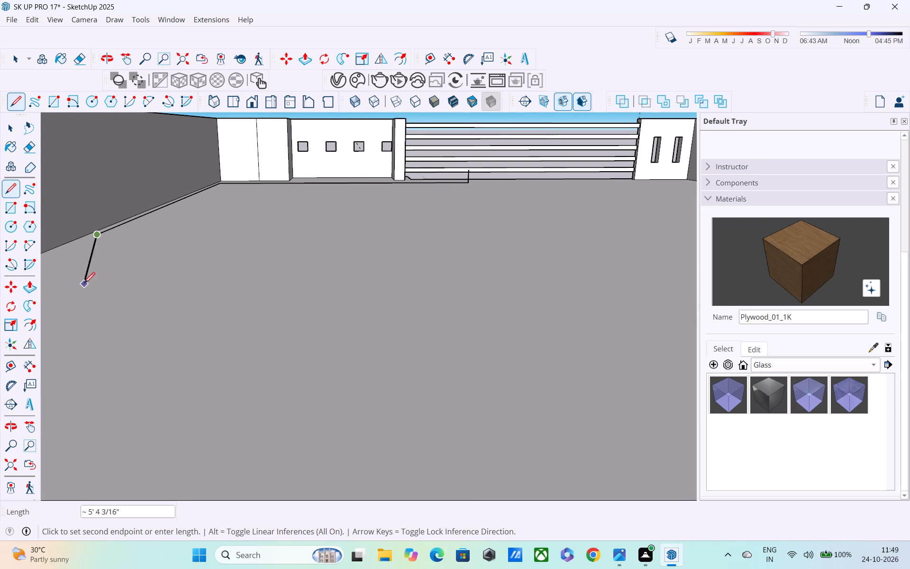
middle_click_drag(101, 284, 363, 286, "shift")
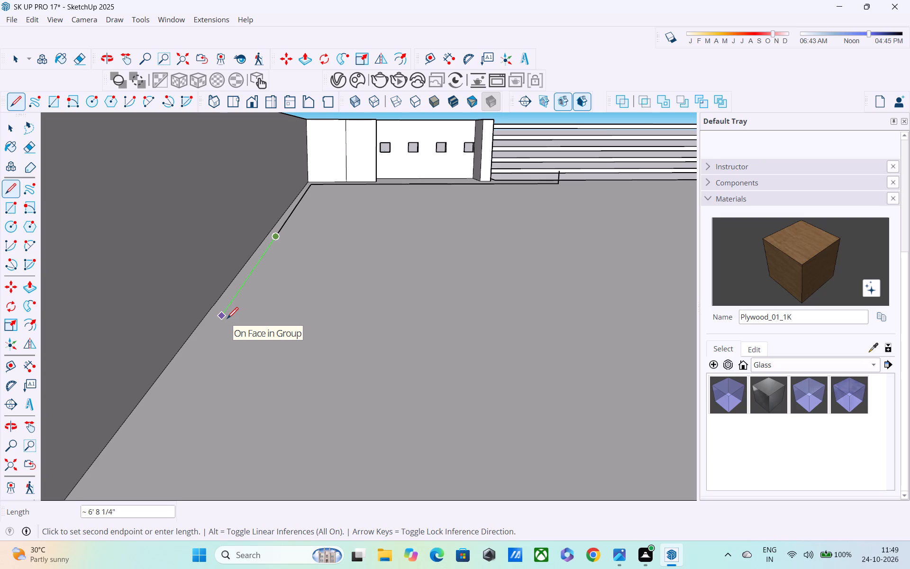
type("10'")
key("Return")
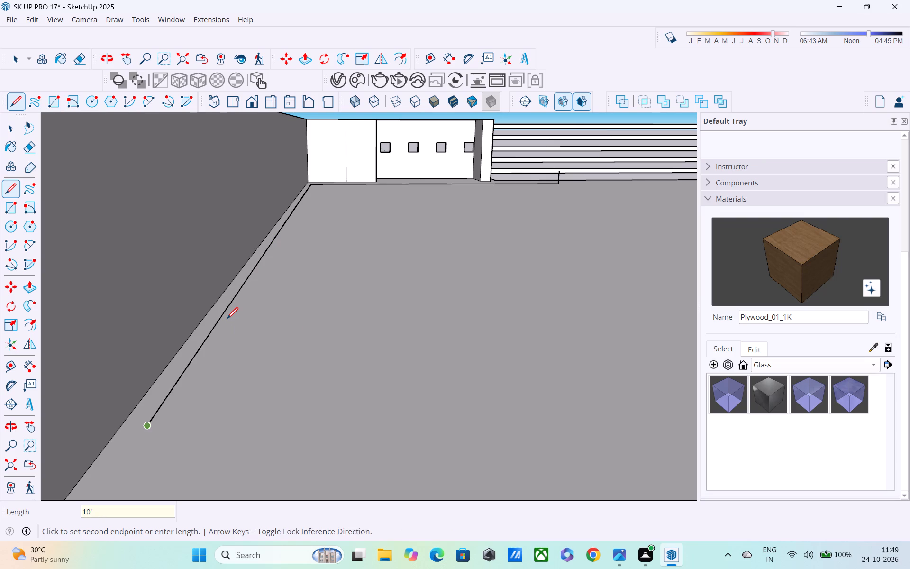
Draw a line about 15' long along the red axis from the side line's rear end across the roof slab.
scroll(414, 403, "down", 3)
middle_click_drag(476, 398, 319, 411, "shift")
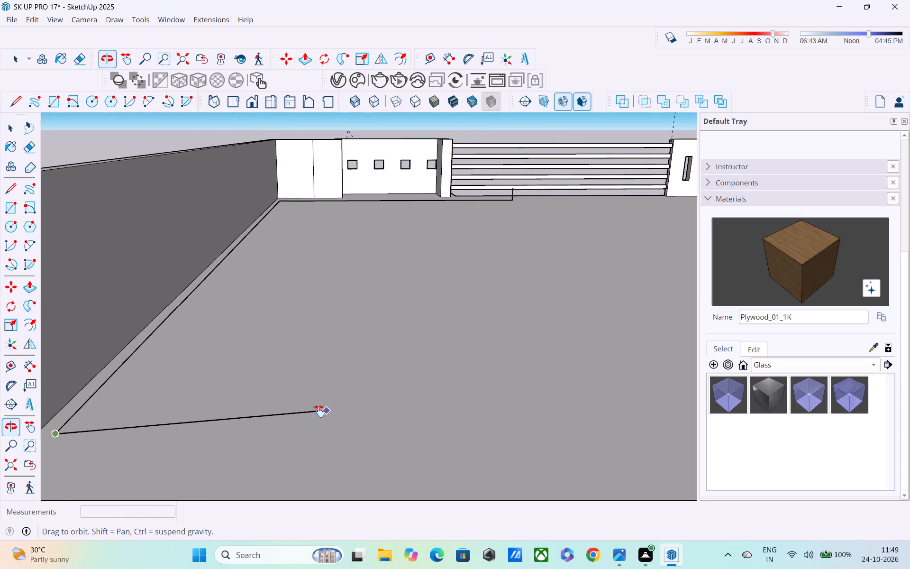
middle_click_drag(319, 411, 146, 391, "shift")
middle_click_drag(436, 407, 653, 368, "shift")
scroll(602, 368, "down", 5)
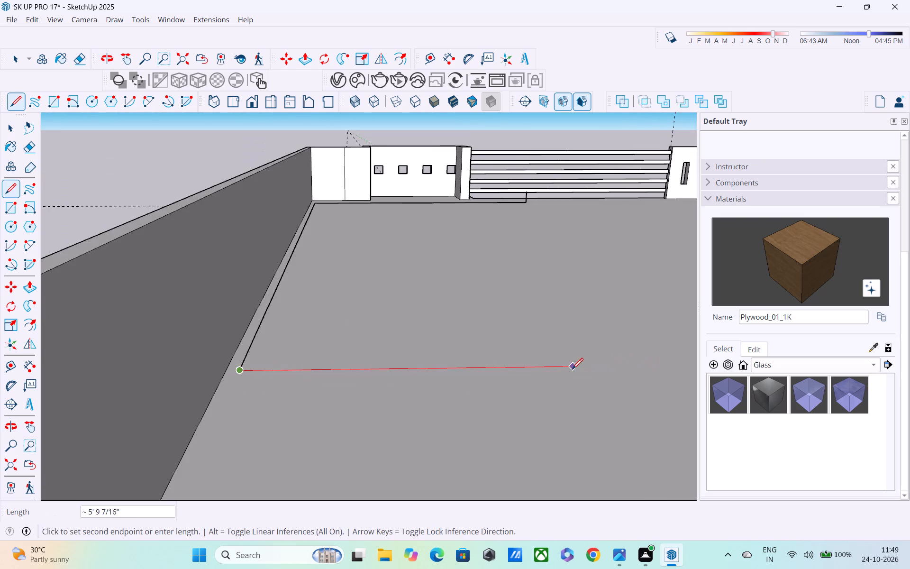
scroll(572, 370, "down", 9)
middle_click_drag(558, 380, 216, 422)
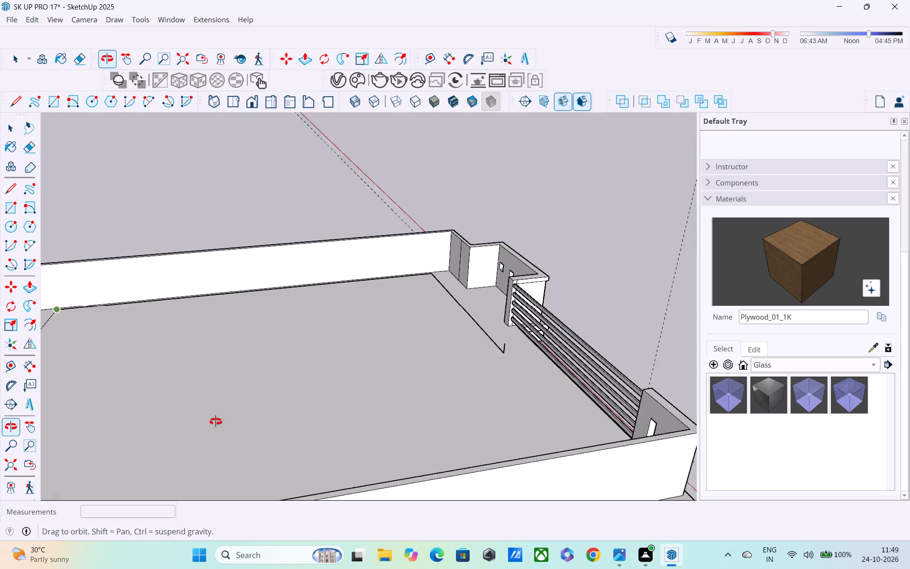
middle_click_drag(216, 422, 211, 422)
scroll(207, 422, "down", 1)
middle_click_drag(278, 404, 530, 350, "shift")
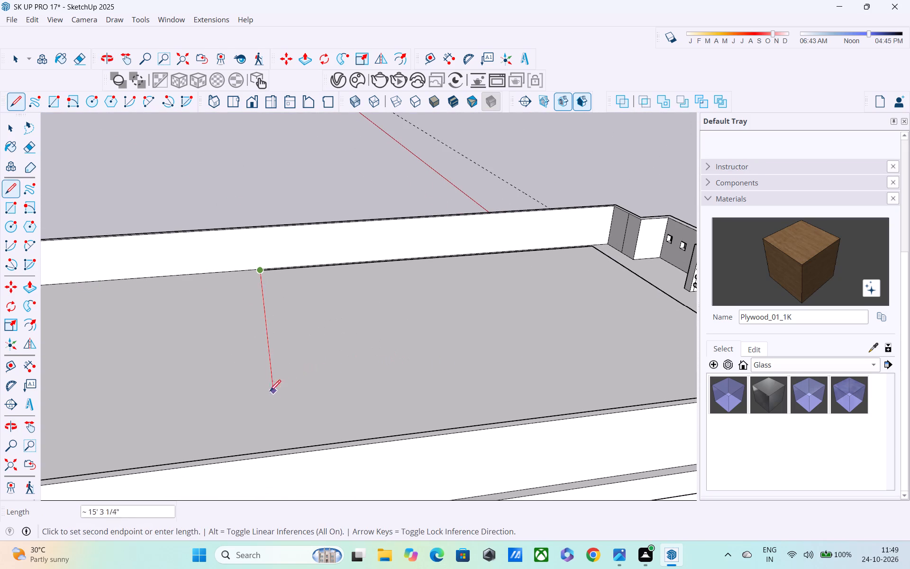
left_click(272, 394)
Close the outline with a line parallel to the side parapet from the rear cross line to the foot of the vertical reference line.
middle_click_drag(482, 351, 294, 367)
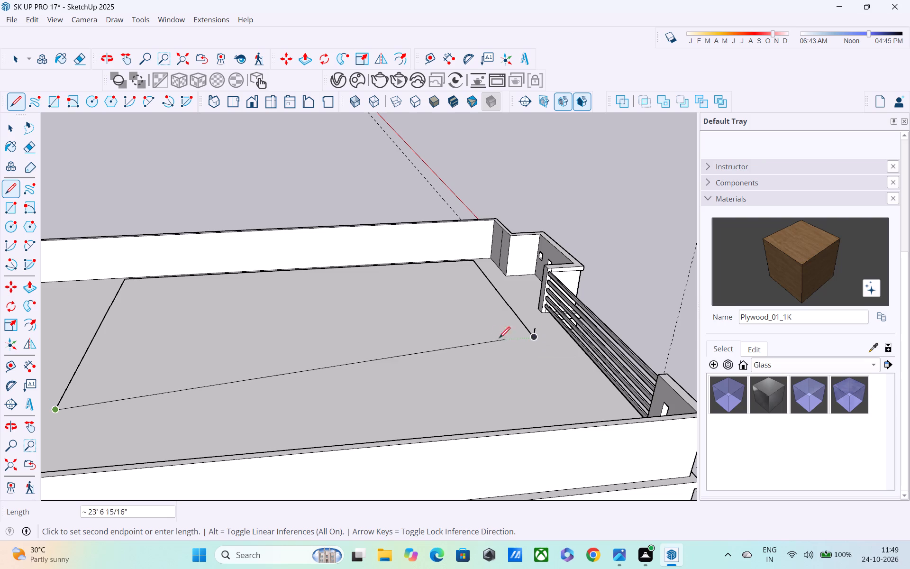
left_click(75, 370)
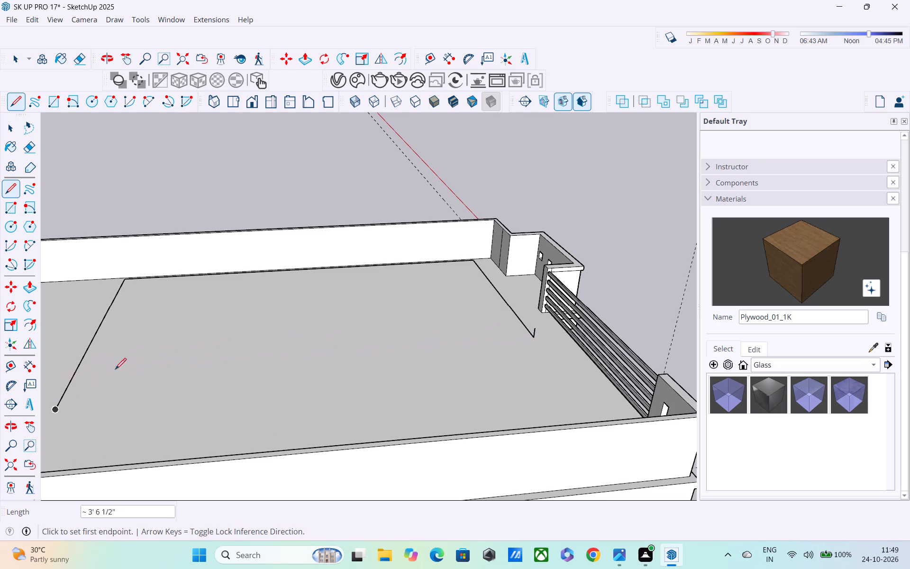
left_click(77, 372)
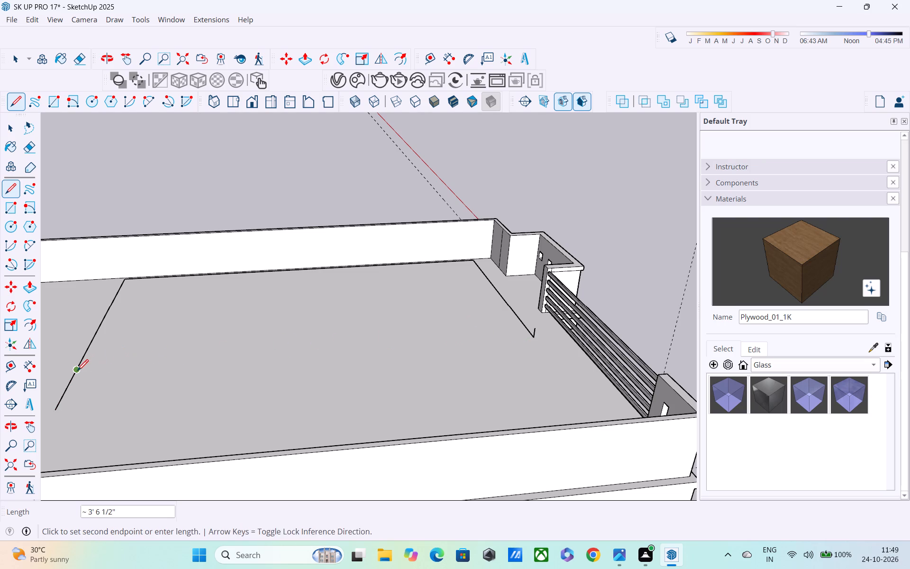
left_click(534, 339)
Erase the excess part of the rear cross line that projects past the corner of the rectangular outline.
middle_click_drag(525, 343, 354, 378)
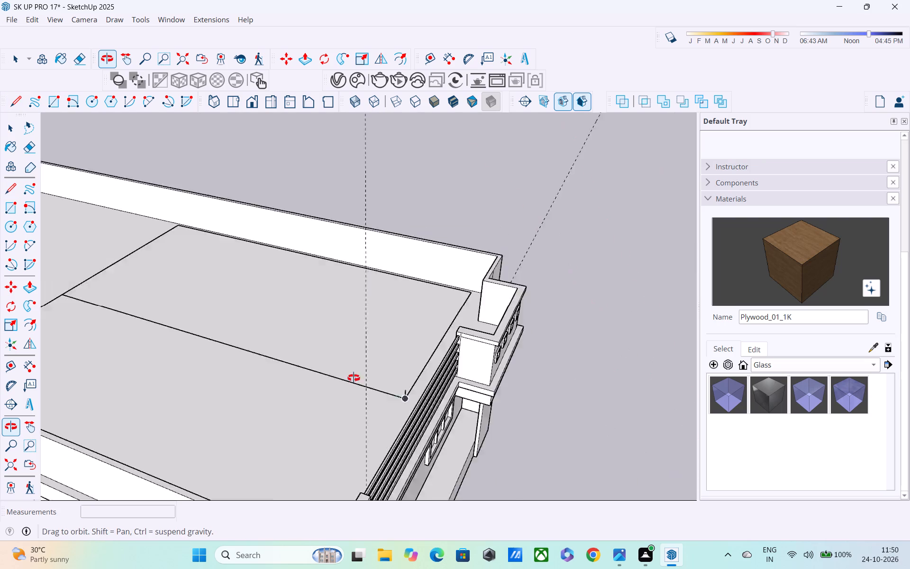
middle_click_drag(354, 378, 355, 416)
scroll(352, 409, "down", 3)
middle_click_drag(192, 365, 48, 323)
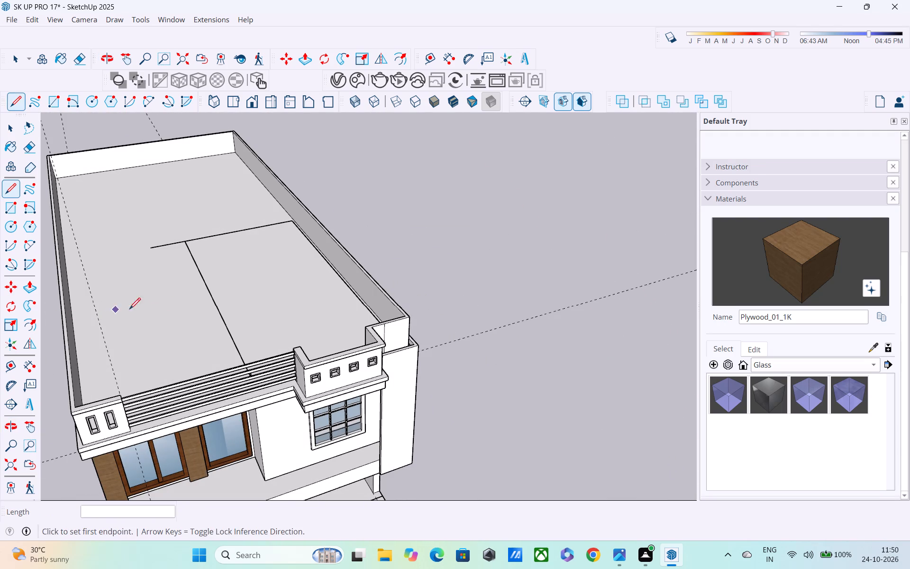
key("space")
key("e")
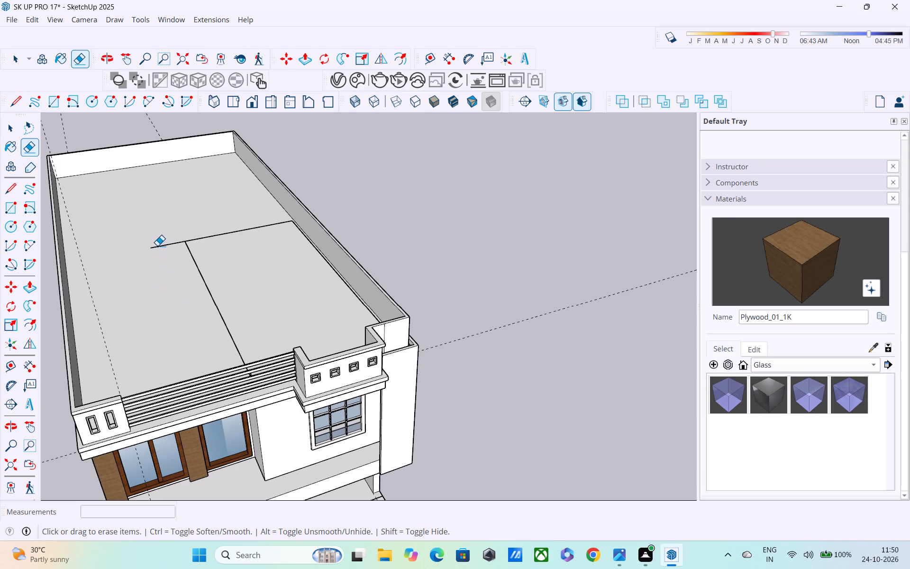
left_click(157, 246)
scroll(264, 266, "down", 1)
middle_click_drag(268, 279, 261, 288)
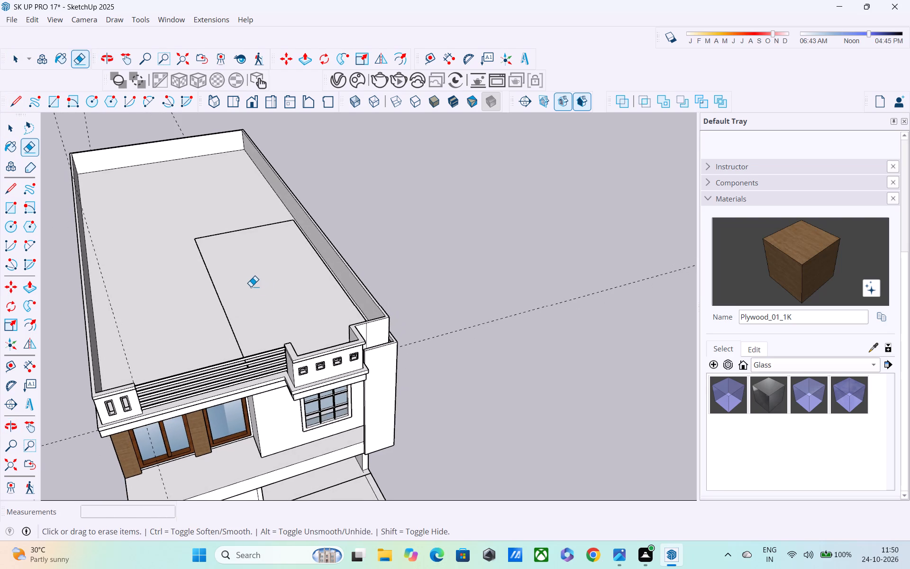
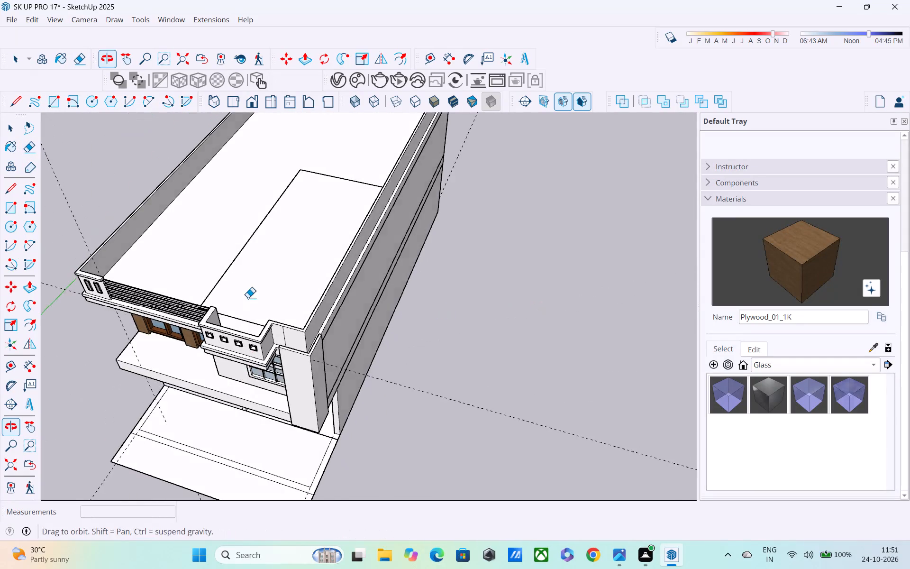
Examine the rectangular outline on the roof slab in relation to the parapet and front facade.
scroll(249, 296, "up", 6)
middle_click_drag(250, 268, 190, 263)
scroll(276, 359, "up", 2)
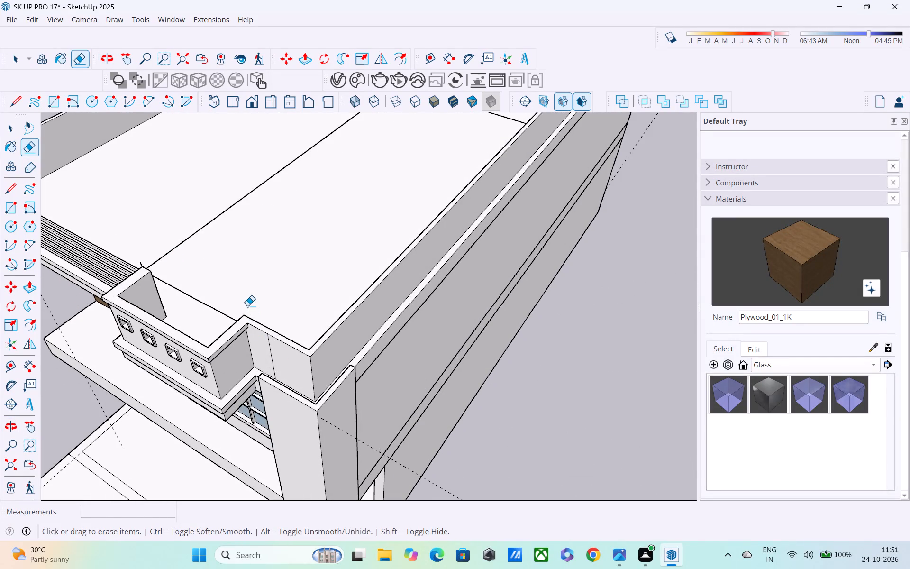
key("space")
double_click(247, 291)
middle_click_drag(270, 291, 287, 234)
scroll(292, 245, "down", 5)
middle_click_drag(396, 245, 399, 221)
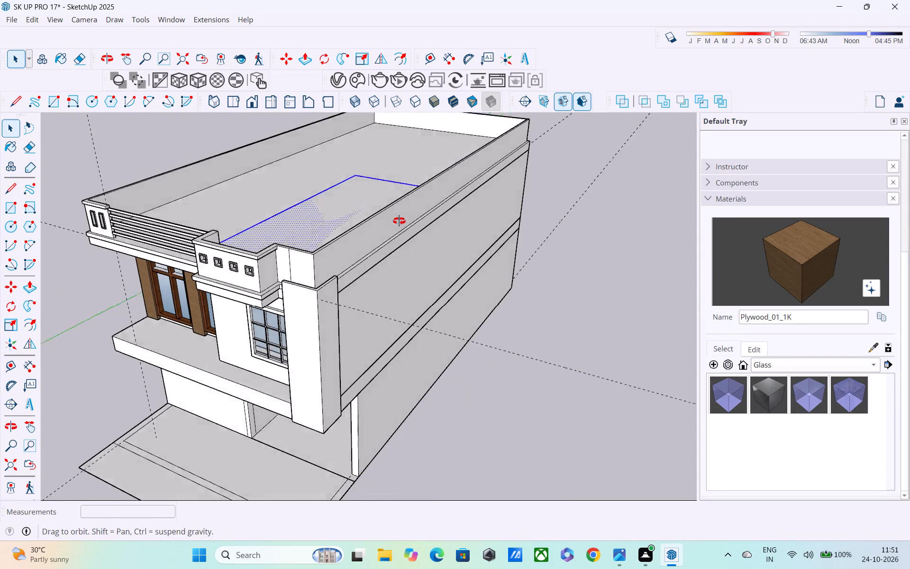
middle_click_drag(399, 221, 402, 193)
middle_click_drag(337, 257, 295, 284)
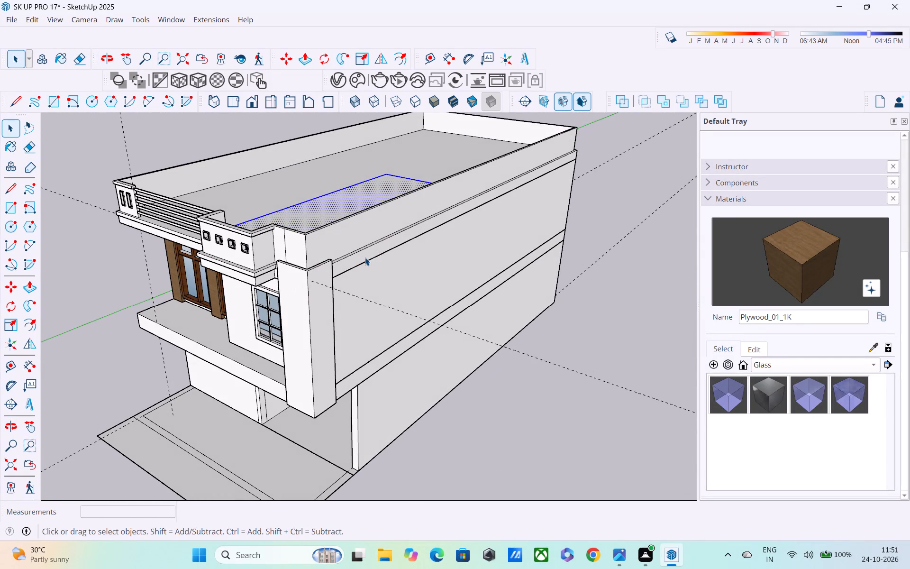
Open the roof and parapet group and place guides along the two long sides of the rectangular outline.
double_click(365, 257)
middle_click_drag(365, 256, 438, 367)
middle_click_drag(297, 270, 235, 375)
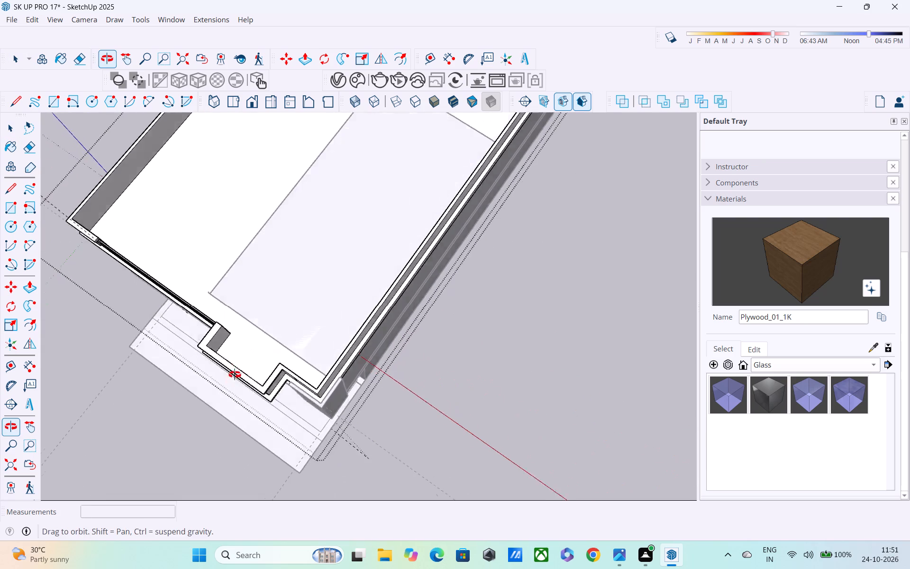
middle_click_drag(235, 375, 232, 378)
scroll(297, 270, "up", 3)
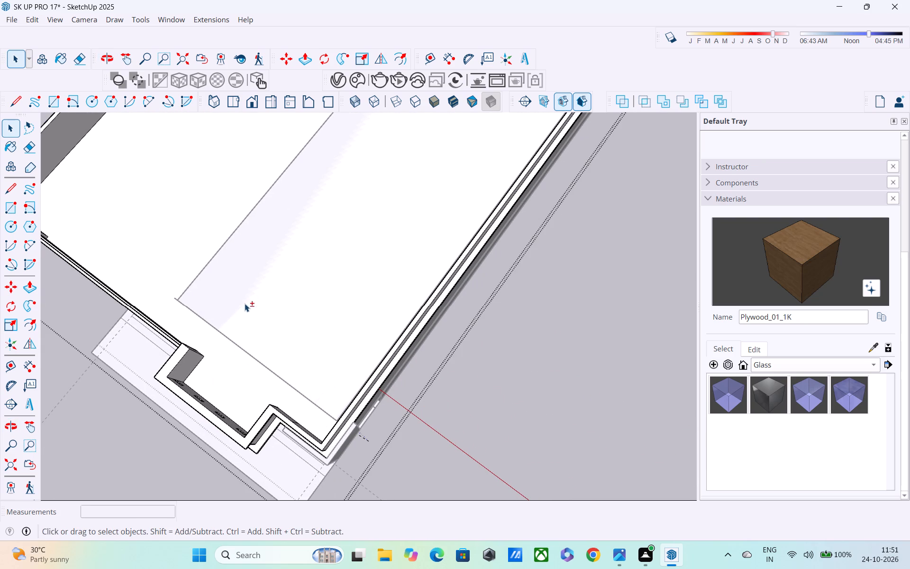
middle_click_drag(245, 304, 220, 350, "shift")
scroll(226, 349, "up", 3)
middle_click_drag(229, 352, 221, 328)
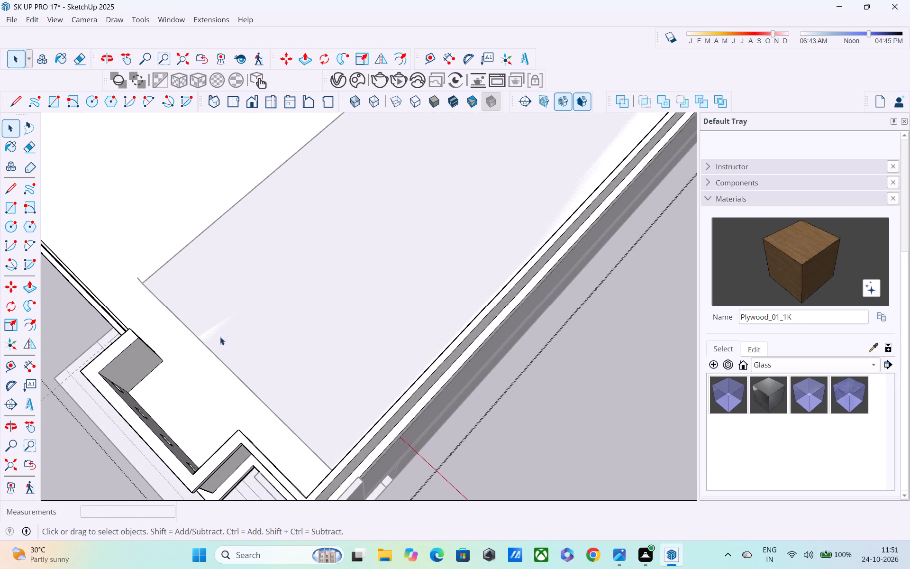
scroll(255, 332, "down", 2)
middle_click_drag(256, 334, 271, 309)
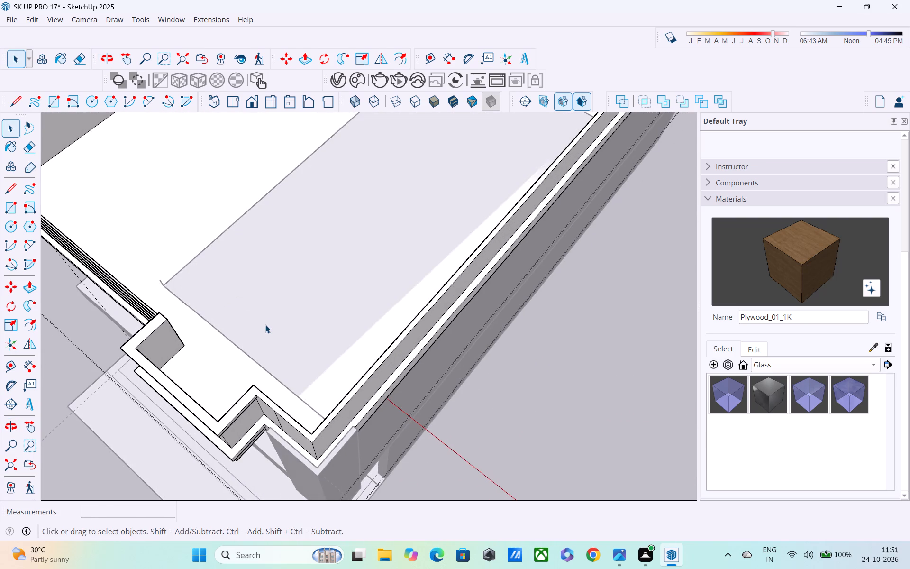
middle_click_drag(254, 312, 611, 150)
scroll(286, 276, "down", 1)
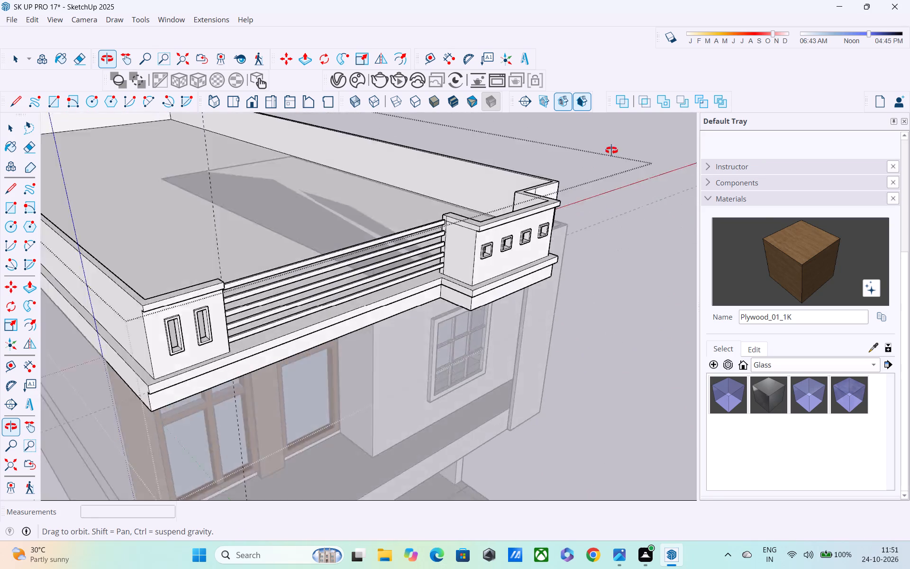
middle_click_drag(611, 150, 456, 326)
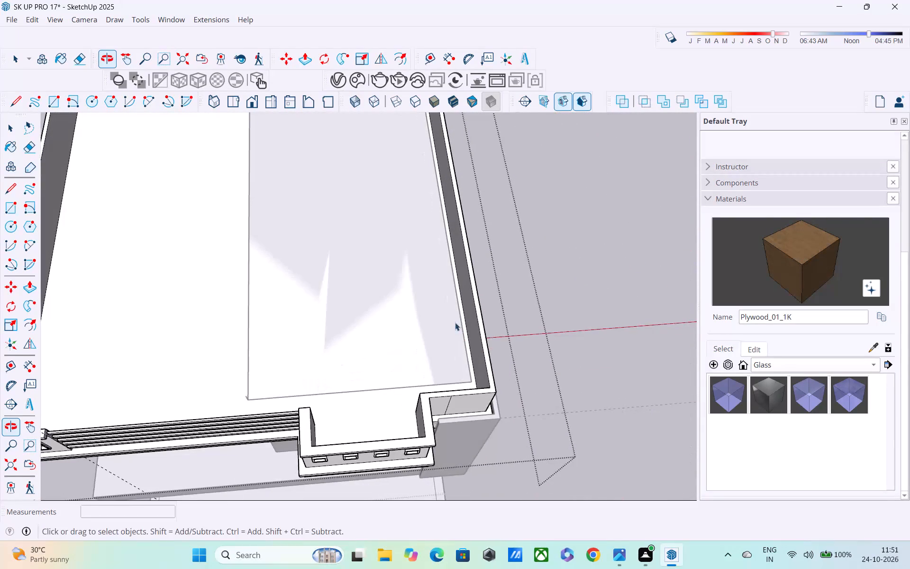
key("t")
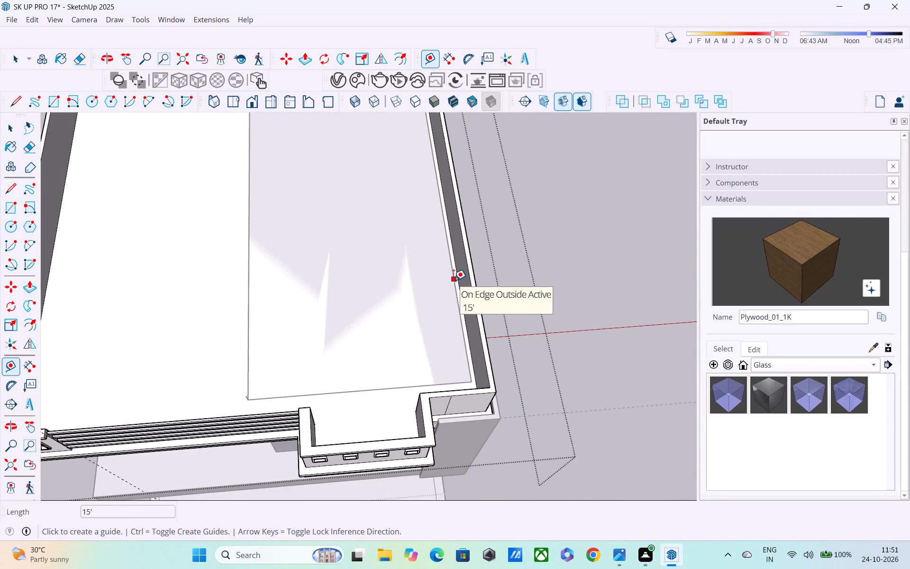
left_click(454, 280)
left_click(249, 327)
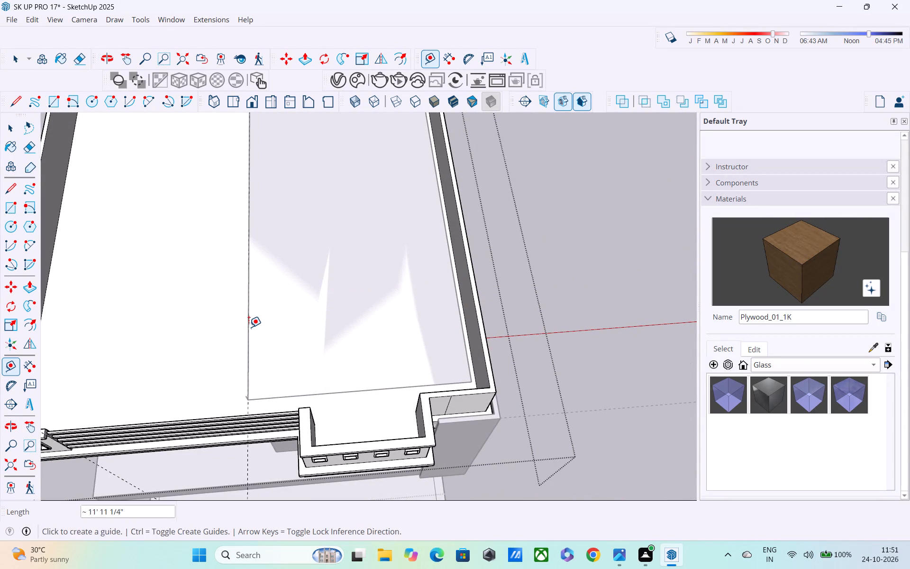
left_click(247, 319)
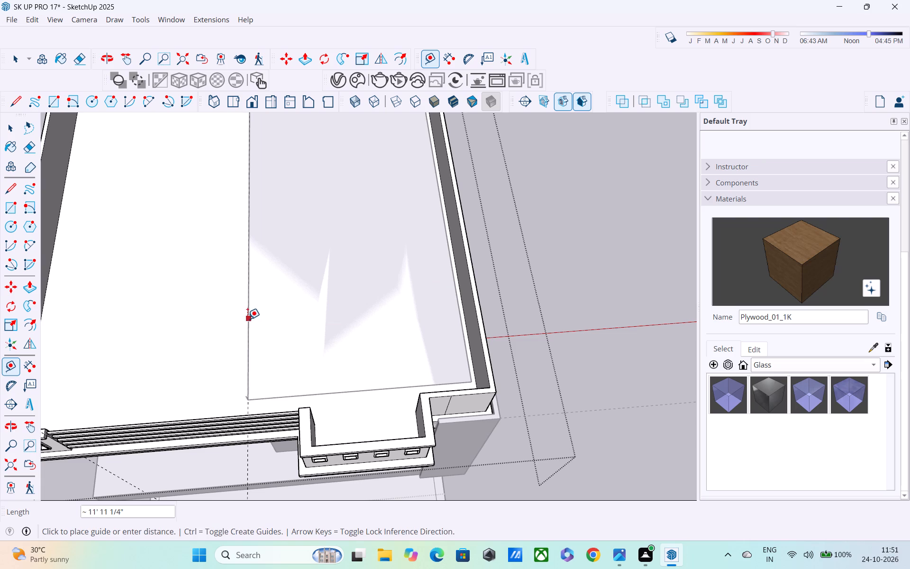
left_click(458, 308)
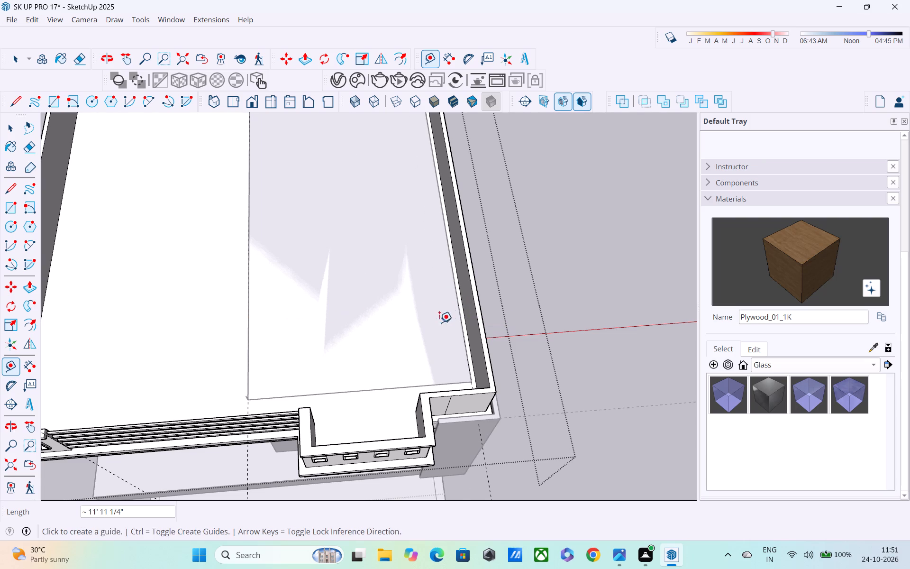
Place guides along the outline's front and rear edges, then close the roof and parapet group.
middle_click_drag(435, 323, 197, 367)
middle_click_drag(244, 304, 228, 305)
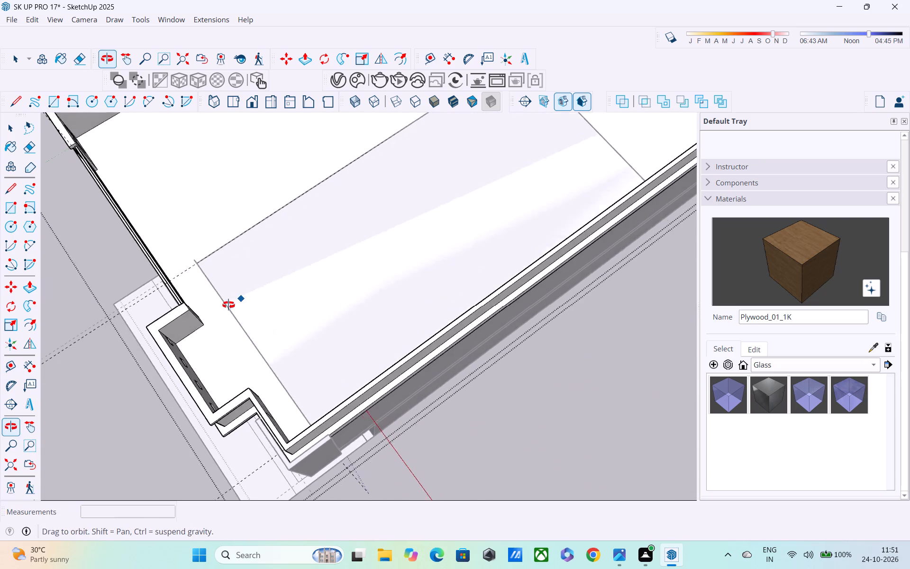
middle_click_drag(228, 305, 203, 306)
middle_click_drag(519, 143, 325, 261, "shift")
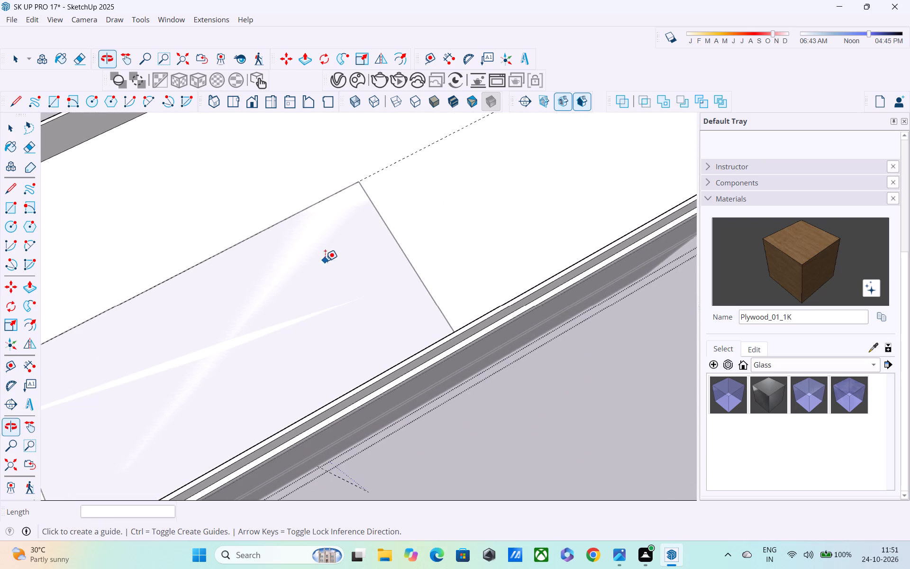
left_click_drag(387, 224, 371, 239)
middle_click_drag(256, 307, 471, 171)
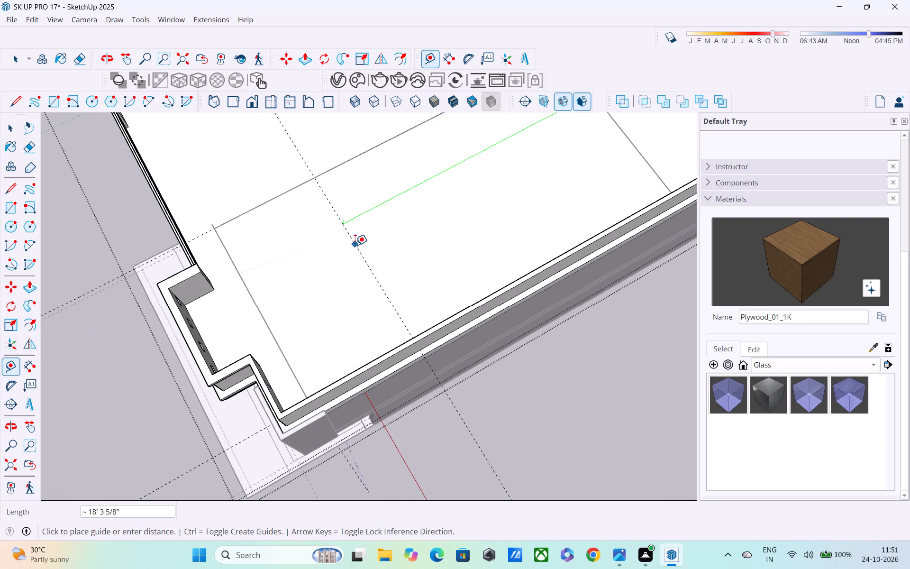
left_click(263, 317)
middle_click_drag(315, 294, 175, 306)
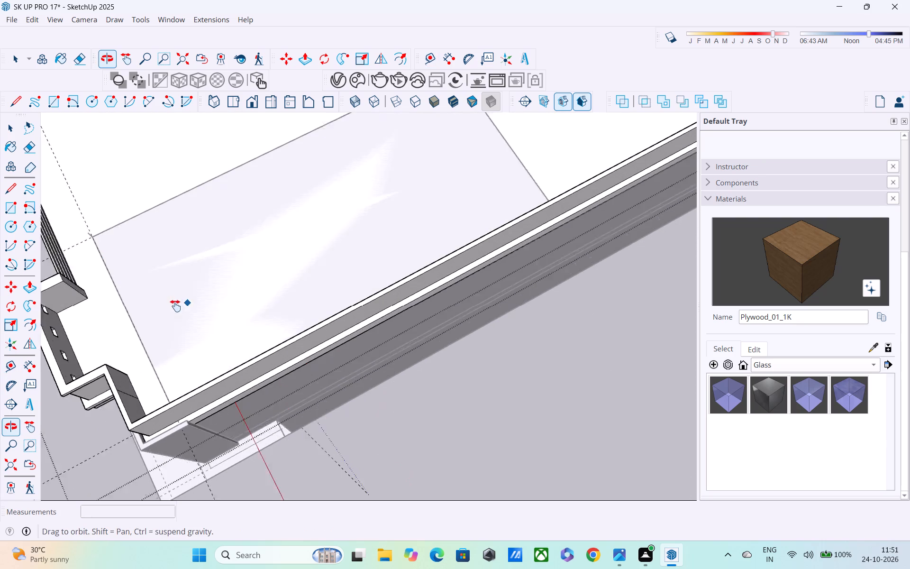
middle_click_drag(175, 306, 123, 318)
left_click(70, 335)
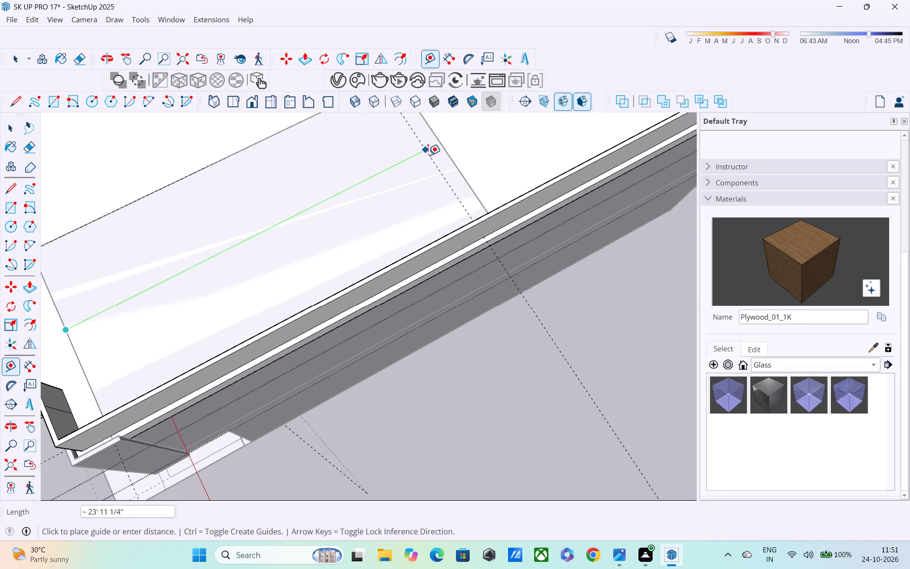
left_click(444, 147)
key("space")
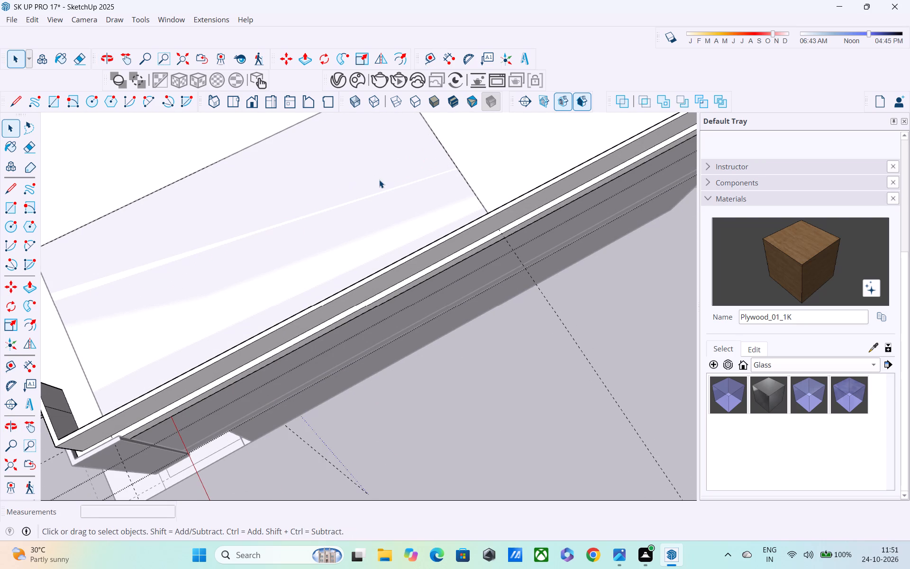
scroll(384, 179, "down", 5)
left_click(355, 193)
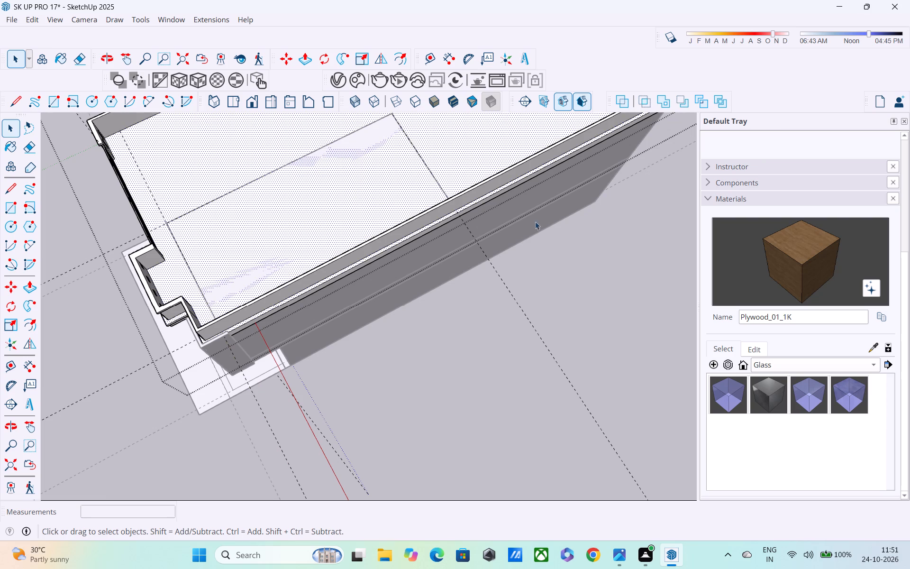
left_click(593, 221)
middle_click_drag(428, 261, 465, 224)
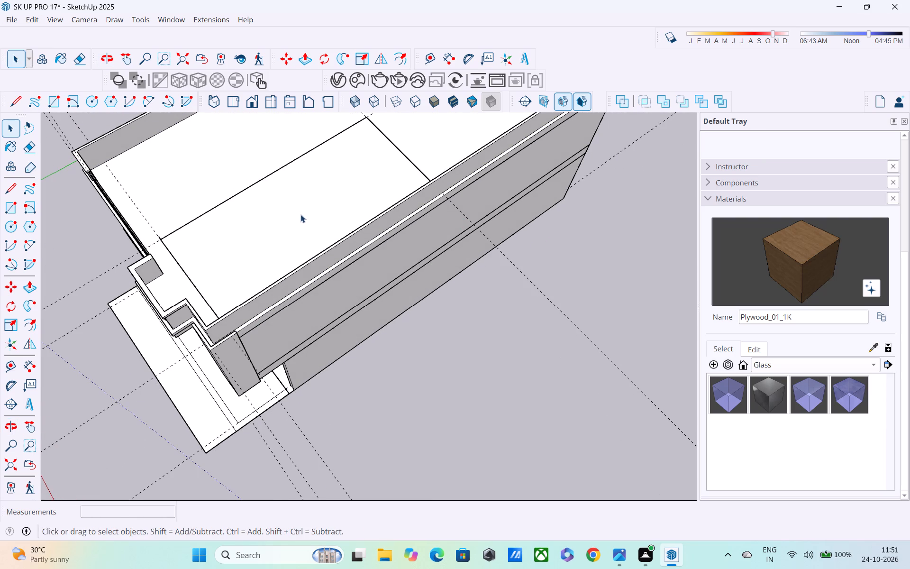
Erase the outline's inner long side, front edge and rear edge from the roof slab, keeping the guides.
key("e")
left_click_drag(247, 183, 250, 188)
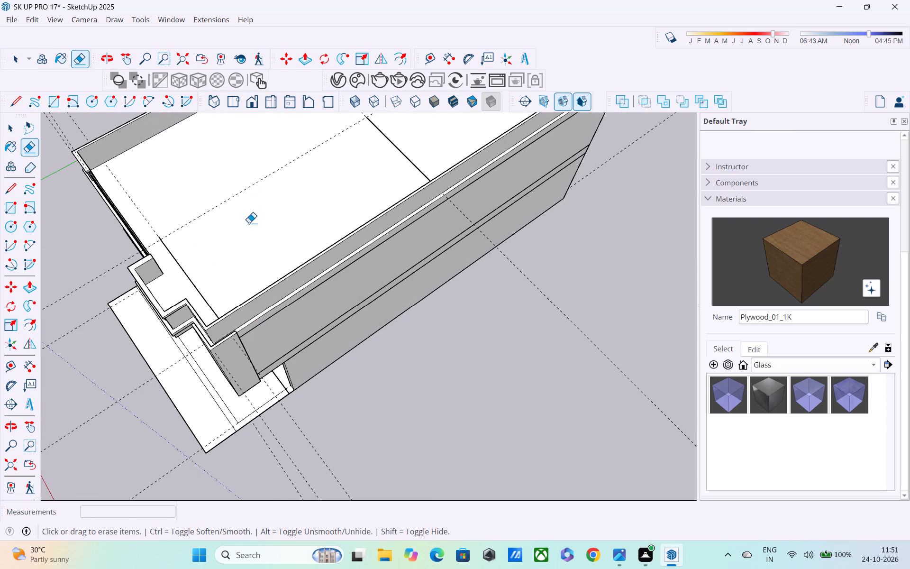
left_click_drag(177, 271, 188, 266)
left_click_drag(393, 135, 374, 161)
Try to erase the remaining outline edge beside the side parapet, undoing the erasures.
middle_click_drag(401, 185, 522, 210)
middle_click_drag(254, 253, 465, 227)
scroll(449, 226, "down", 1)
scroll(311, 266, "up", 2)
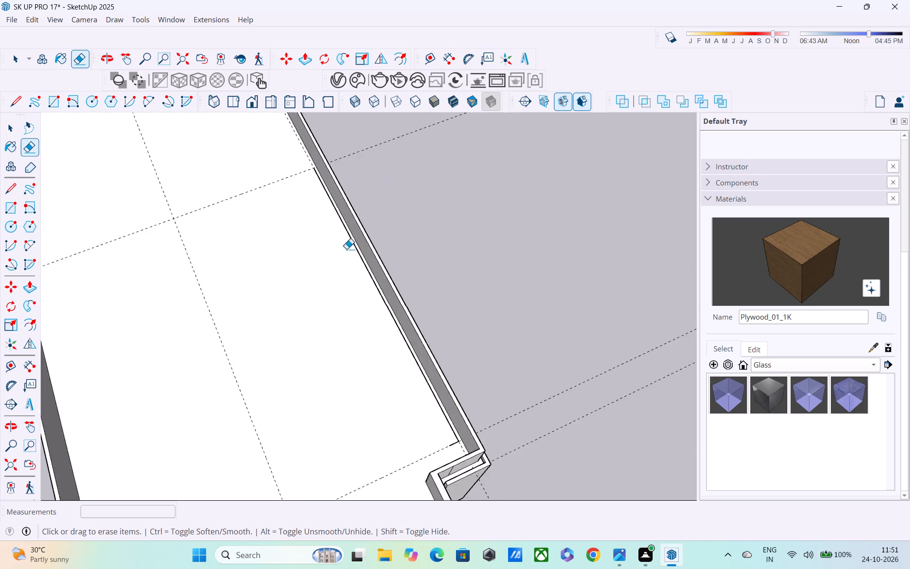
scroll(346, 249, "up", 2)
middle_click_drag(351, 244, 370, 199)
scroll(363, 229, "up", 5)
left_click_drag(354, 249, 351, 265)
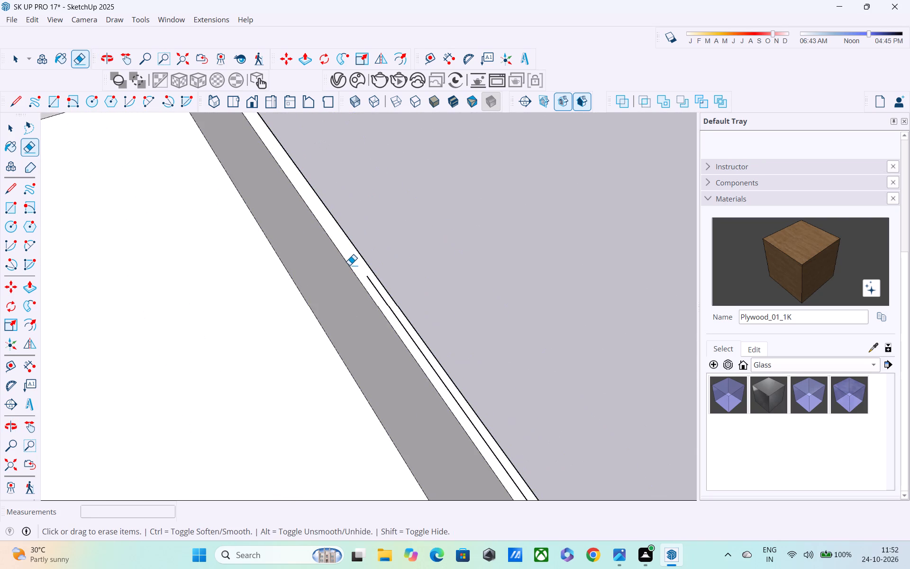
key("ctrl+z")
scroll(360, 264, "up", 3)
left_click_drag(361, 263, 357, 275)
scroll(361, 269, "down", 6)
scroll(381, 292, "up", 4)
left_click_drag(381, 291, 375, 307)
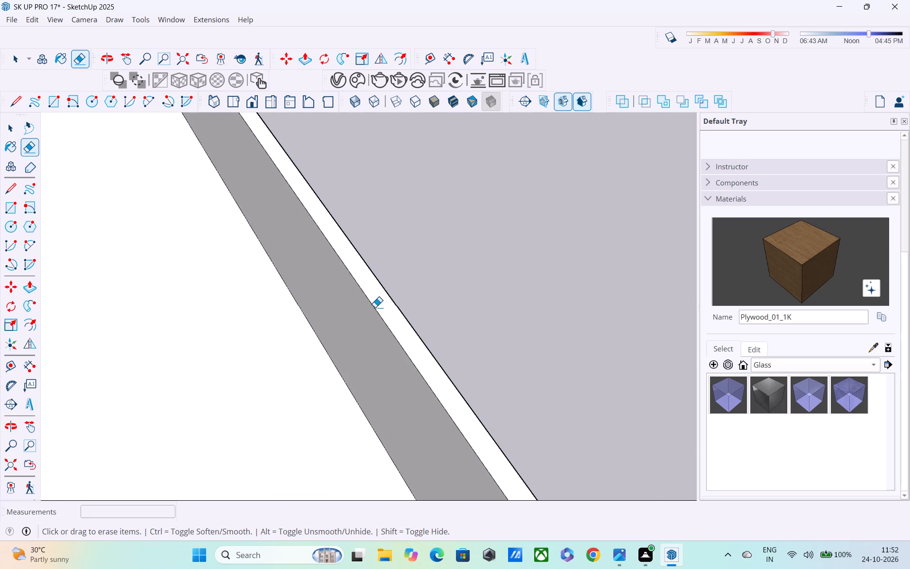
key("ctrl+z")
Erase the outline's last edge, which runs along the foot of the side parapet.
scroll(395, 307, "up", 3)
middle_click_drag(389, 301, 384, 242)
scroll(377, 294, "up", 5)
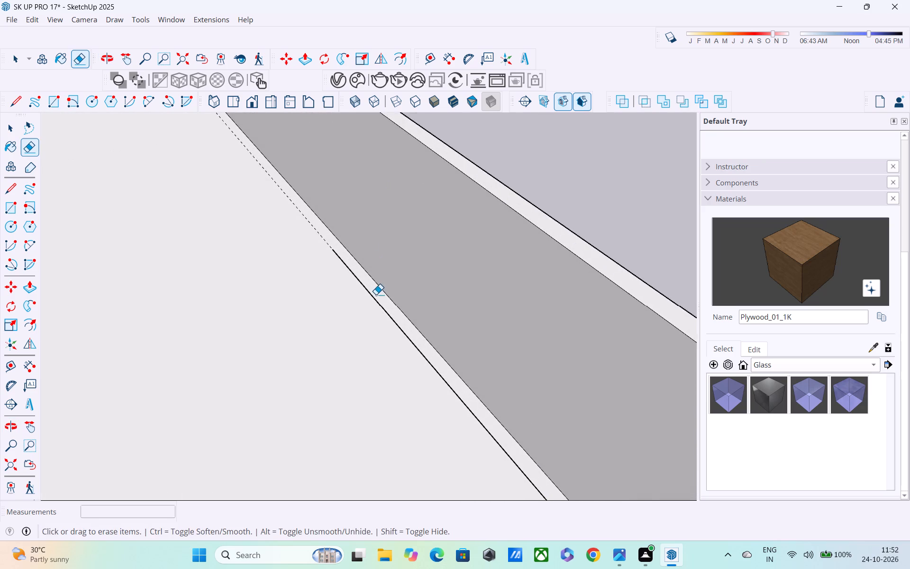
left_click_drag(375, 292, 372, 310)
scroll(373, 304, "down", 19)
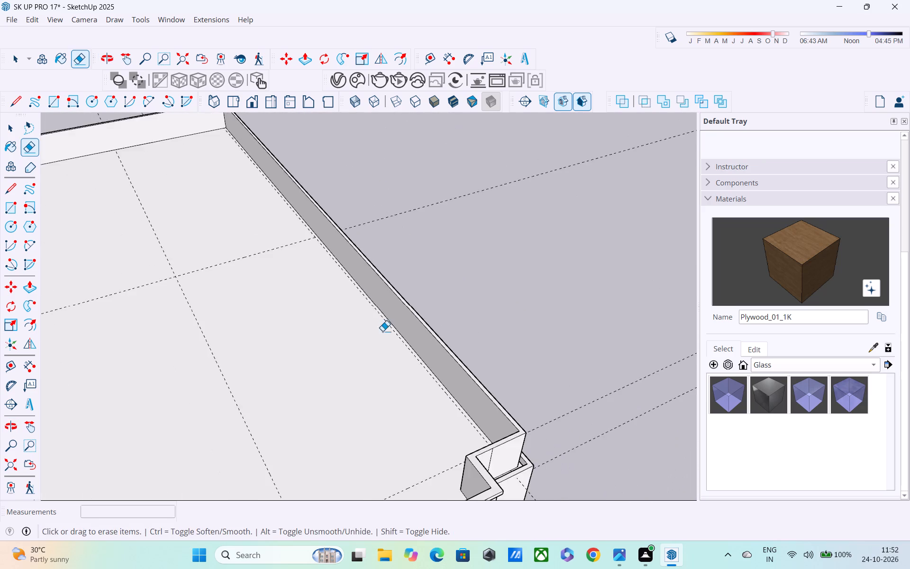
scroll(382, 331, "down", 4)
scroll(377, 327, "up", 1)
middle_click_drag(377, 326, 325, 309)
Inside the roof and parapet group, draw a 25' by about 11' 11 1/4" rectangle between the guide intersections, then close the group.
key("space")
double_click(329, 314)
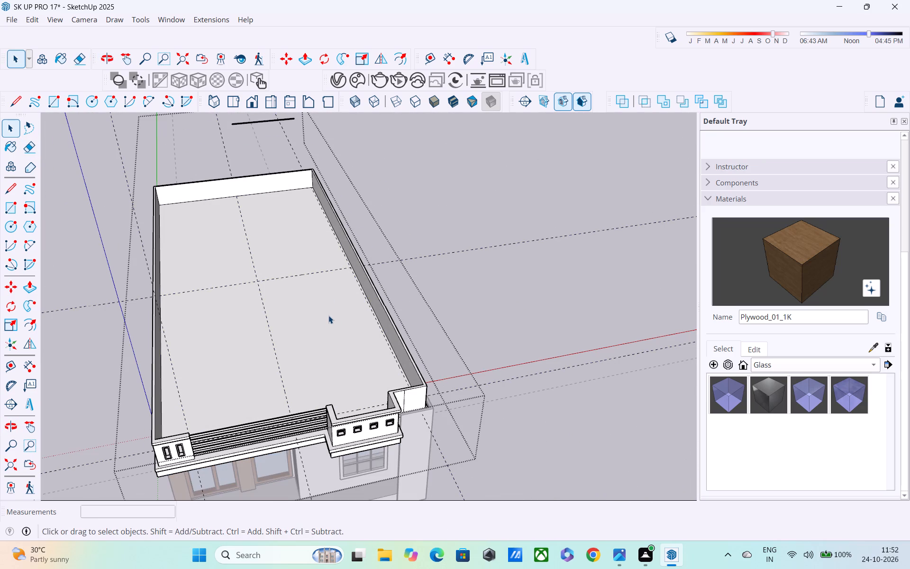
key("r")
left_click(259, 282)
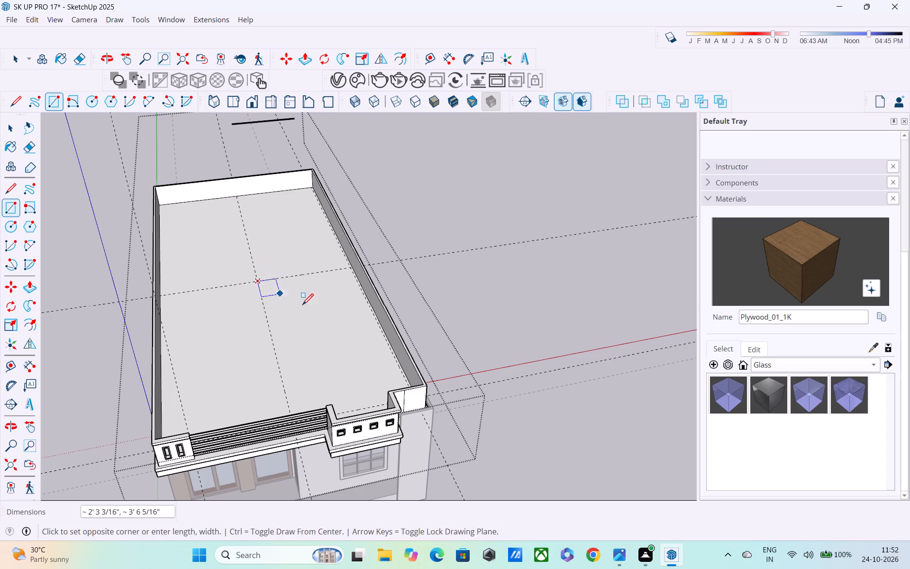
middle_click_drag(356, 357, 341, 459)
scroll(370, 454, "up", 6)
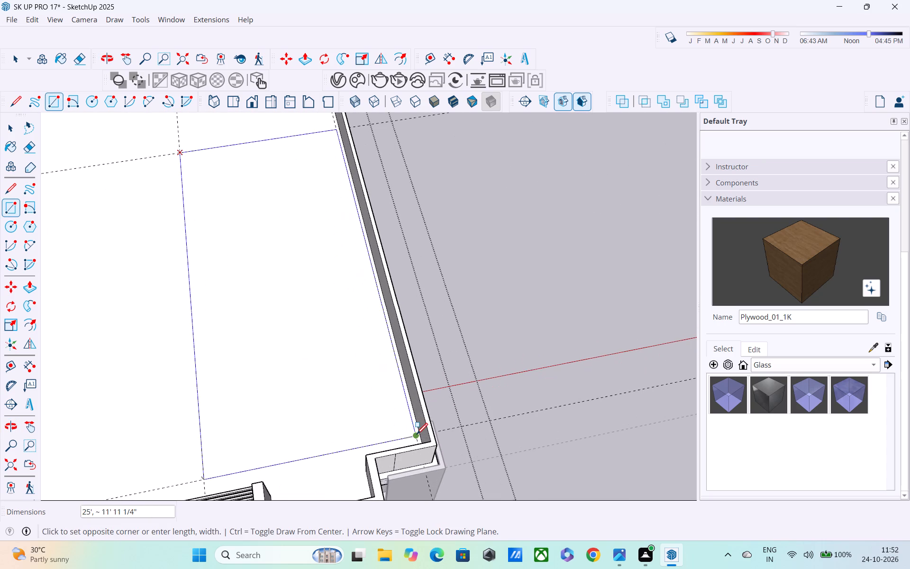
left_click(417, 435)
middle_click_drag(354, 404, 312, 362)
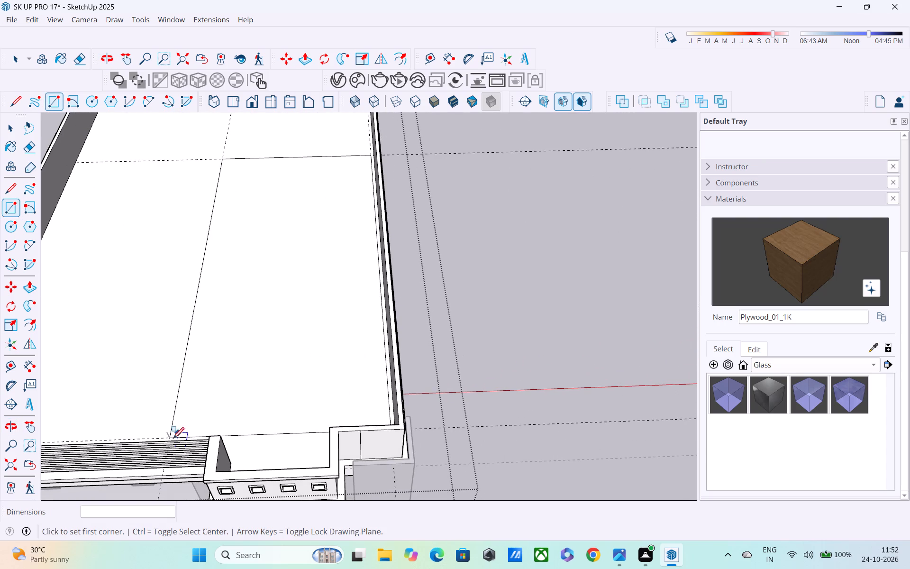
scroll(233, 399, "down", 2)
key("space")
left_click(483, 250)
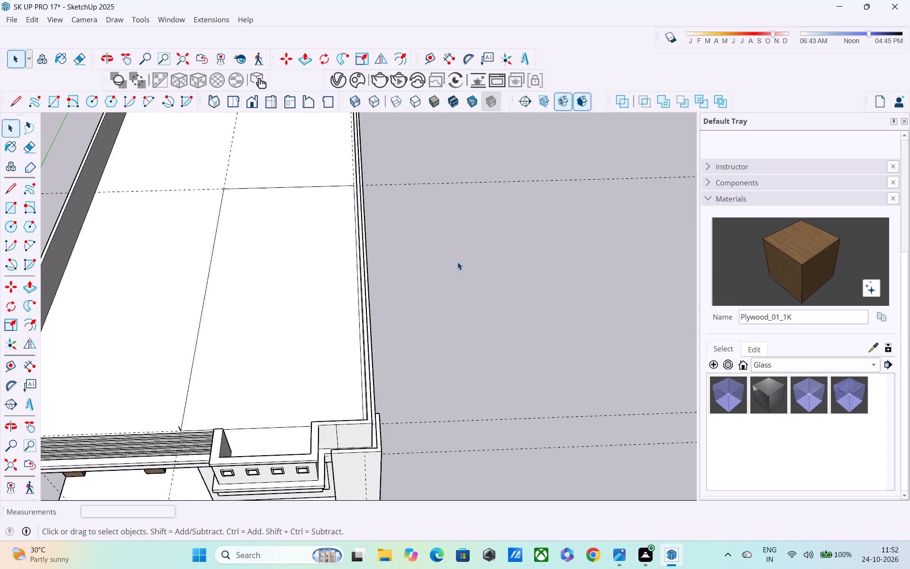
Examine the front facade window, the pillar and the roof rectangle from low and high viewpoints.
middle_click_drag(412, 261, 386, 150)
scroll(362, 191, "up", 2)
middle_click_drag(315, 226, 325, 120)
middle_click_drag(332, 134, 347, 185)
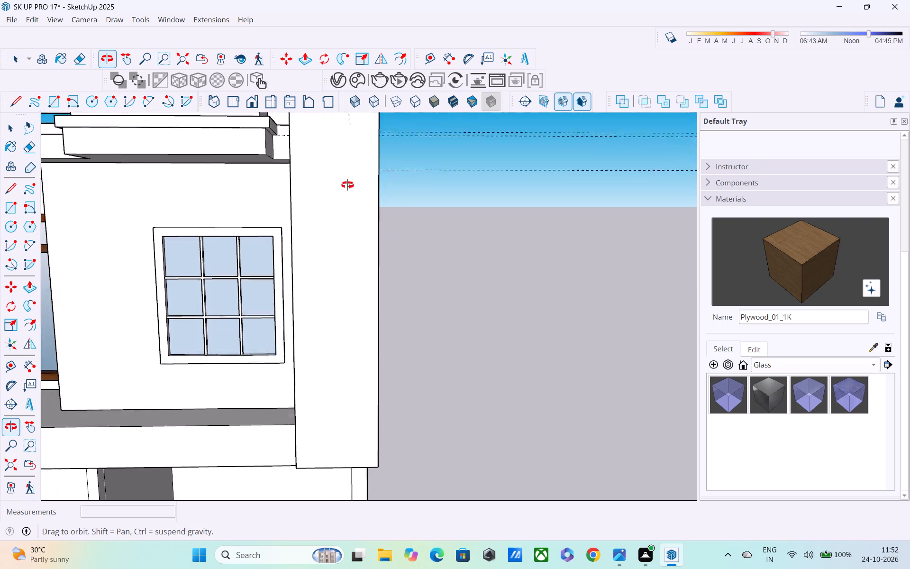
middle_click_drag(347, 185, 347, 186)
scroll(344, 181, "down", 12)
middle_click_drag(309, 158, 273, 351)
scroll(181, 206, "up", 1)
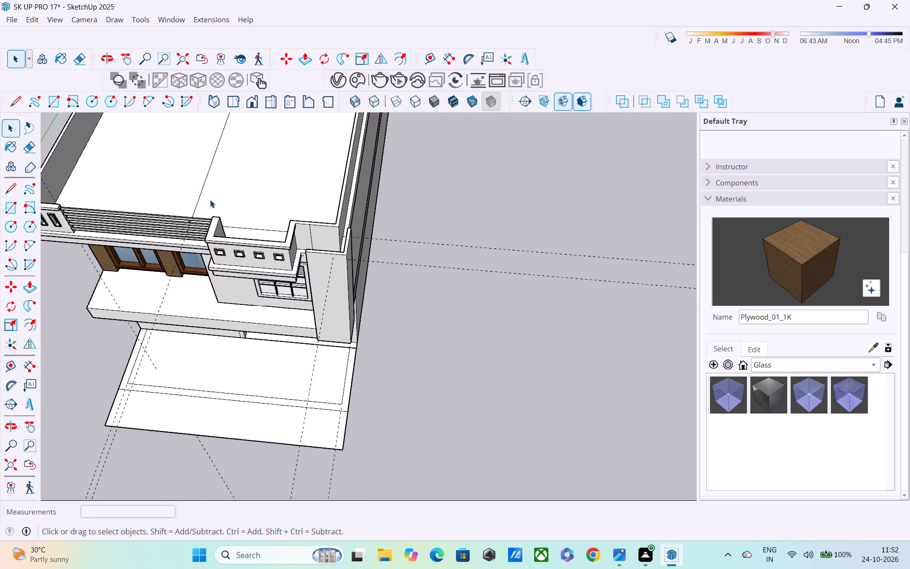
Inside the roof and parapet group, offset the roof rectangle's outline 9" inward to form the room's wall thickness.
scroll(260, 190, "up", 1)
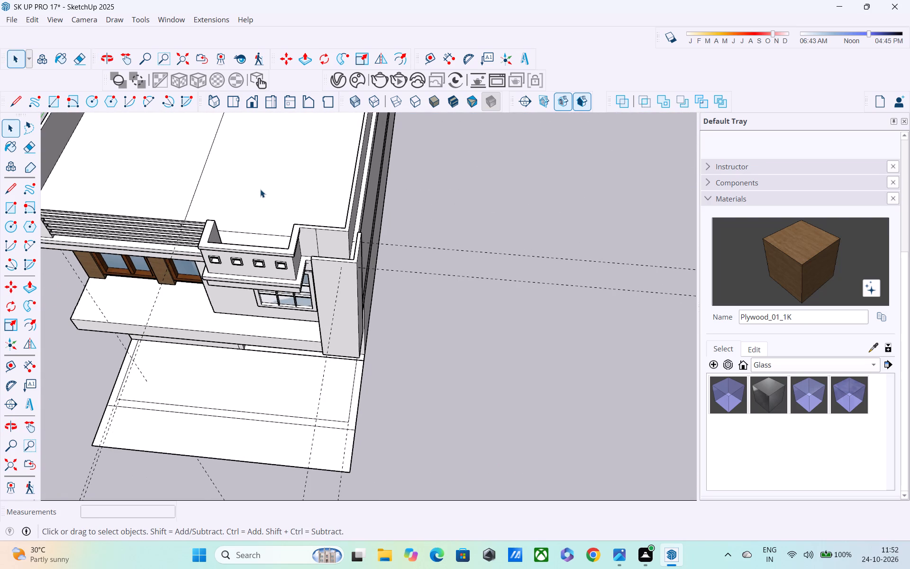
key("f")
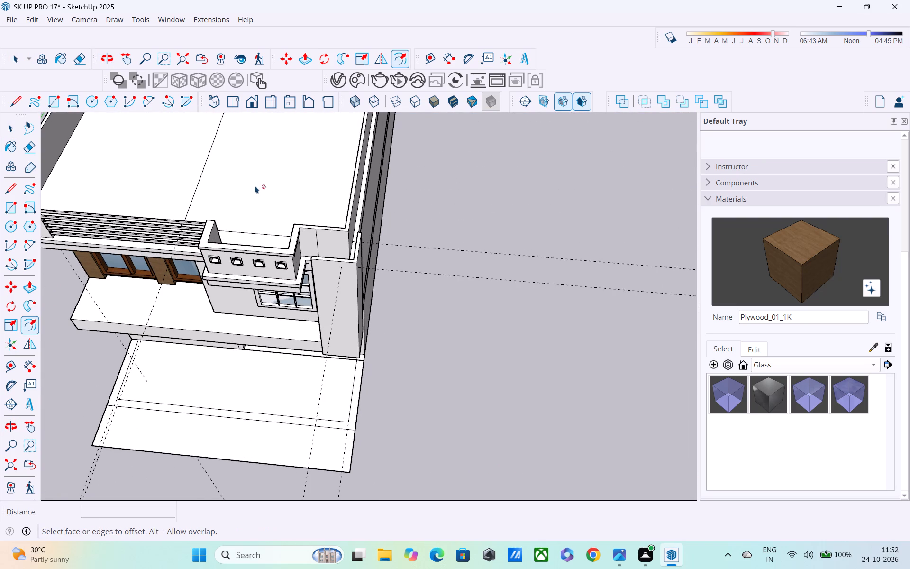
key("space")
left_click(223, 183)
left_click(224, 183)
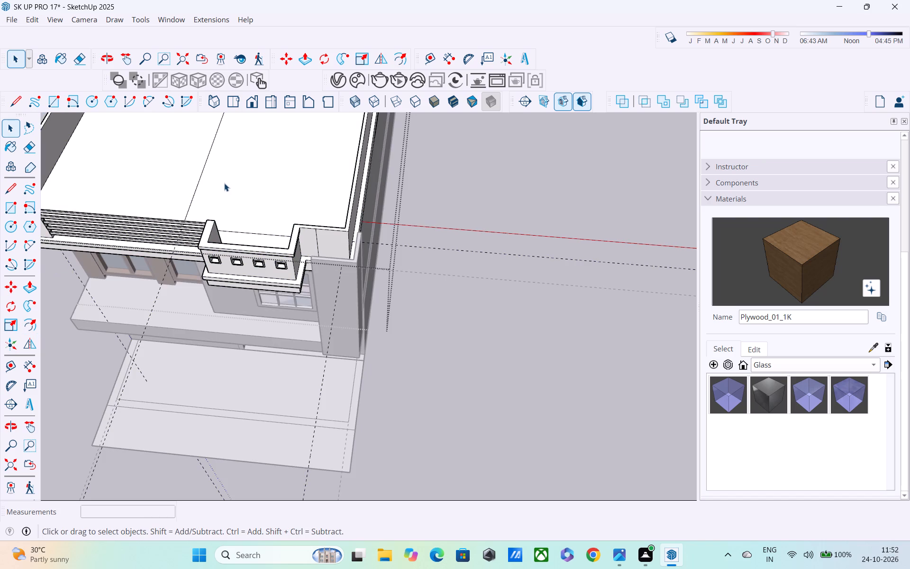
left_click(224, 183)
key("f")
left_click(219, 178)
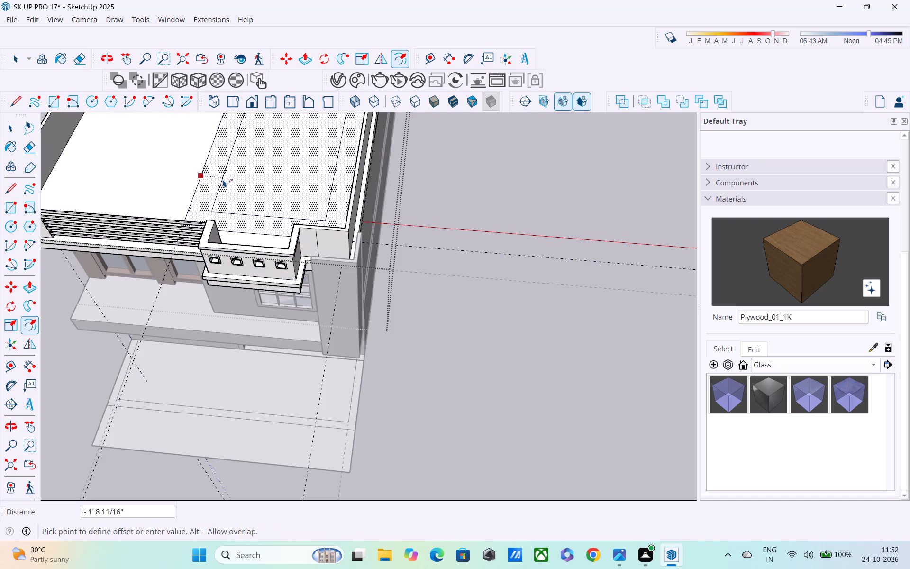
type("9\"")
key("Return")
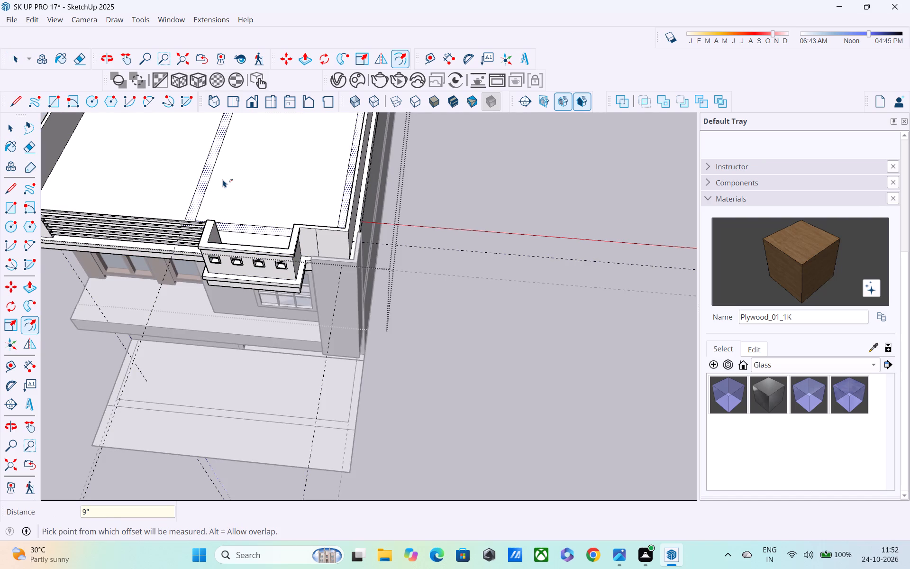
Push/Pull the 9" wall ring up 10' to raise the rooftop room's walls, then close the group.
key("p")
left_click(199, 184)
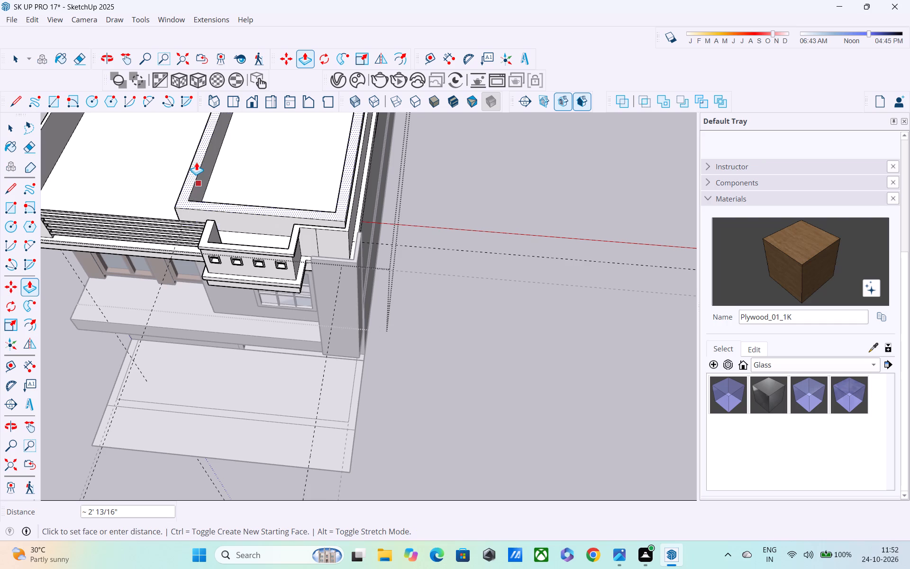
scroll(196, 162, "down", 3)
middle_click_drag(200, 161, 199, 121)
middle_click_drag(218, 123, 225, 128)
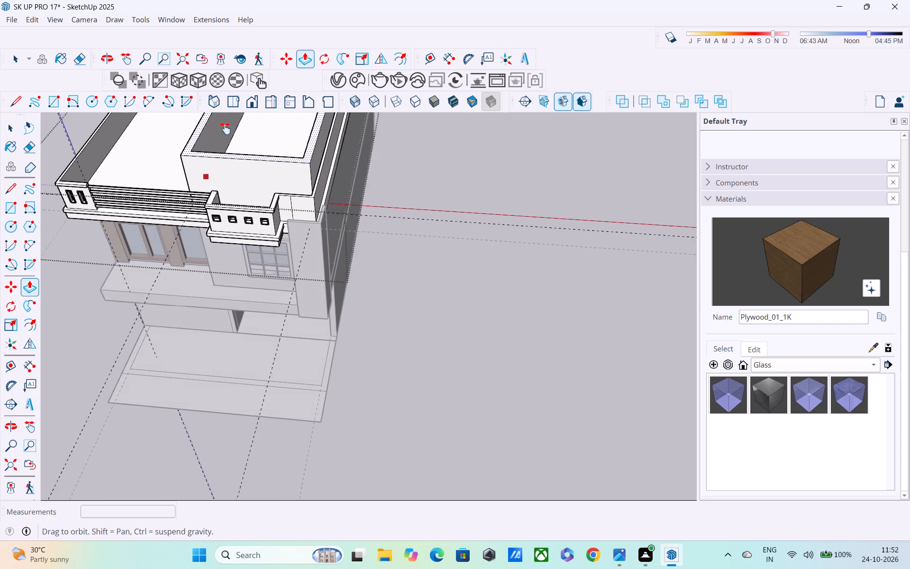
middle_click_drag(225, 128, 250, 286)
middle_click_drag(257, 256, 275, 147)
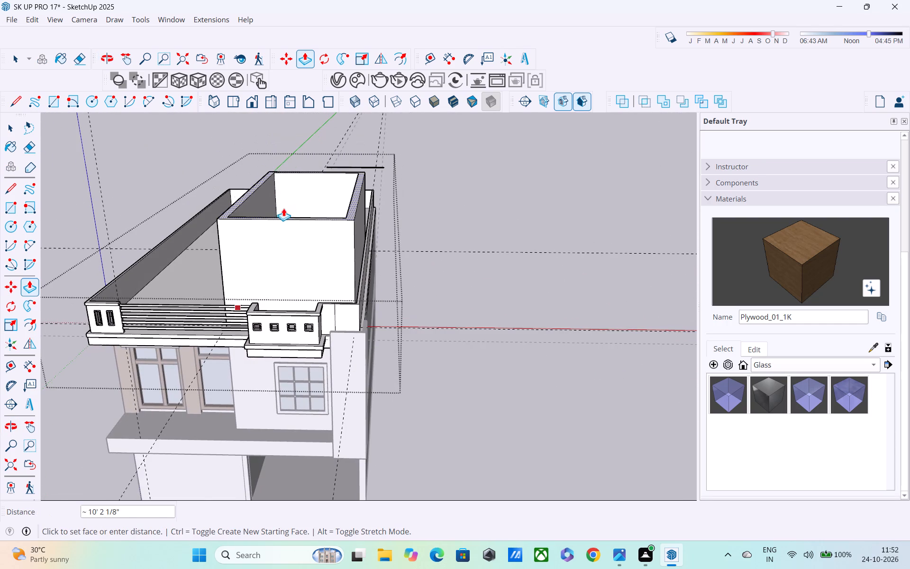
type("10'")
key("Return")
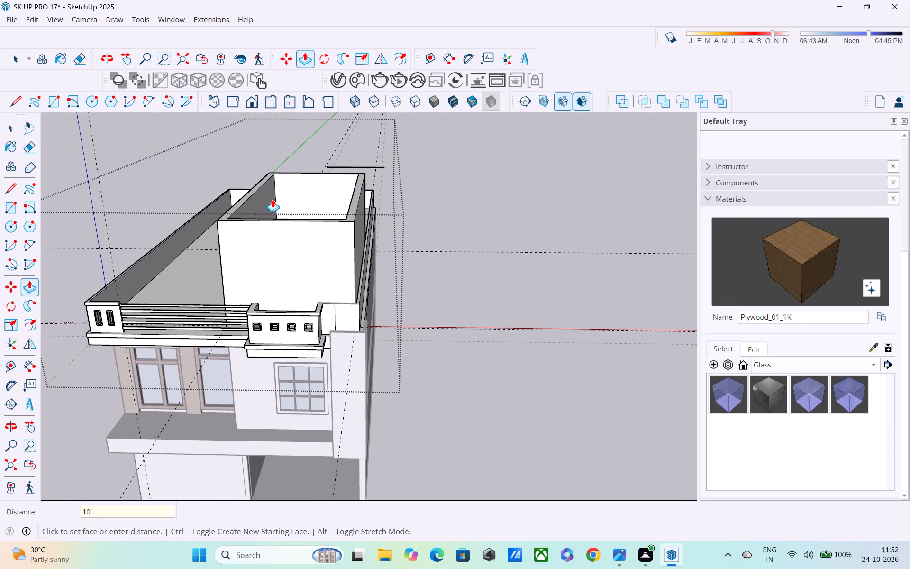
scroll(274, 140, "down", 3)
scroll(314, 181, "down", 2)
middle_click_drag(319, 188, 326, 171)
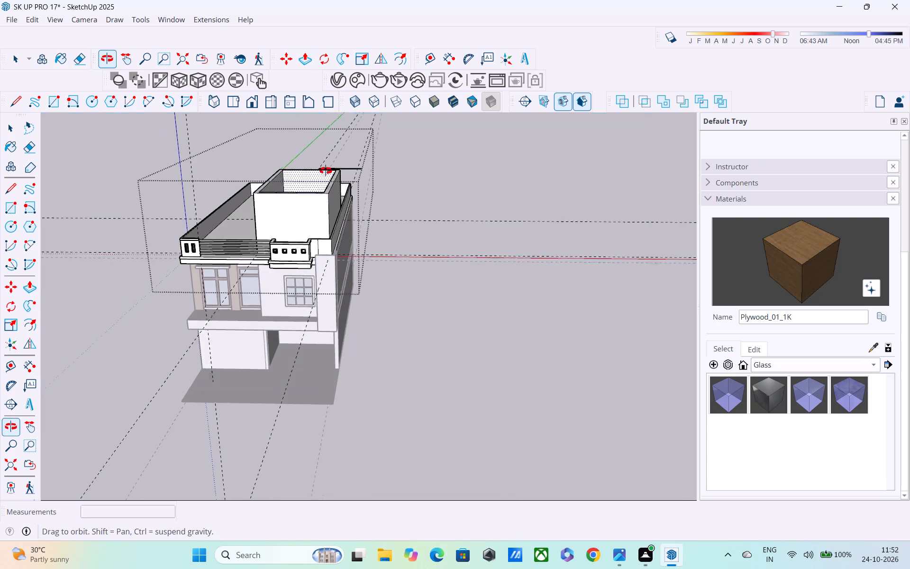
middle_click_drag(326, 171, 387, 105)
key("space")
left_click(481, 135)
Examine the rooftop room walls, front parapet and facade from above and from street level.
middle_click_drag(452, 172, 343, 236)
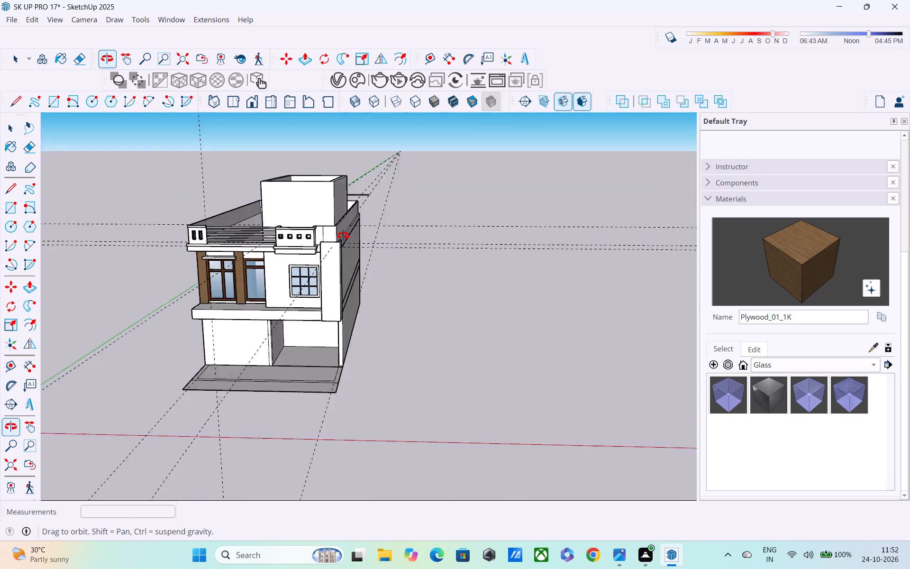
middle_click_drag(343, 236, 294, 260)
middle_click_drag(405, 232, 551, 345)
scroll(364, 305, "up", 4)
middle_click_drag(337, 285, 305, 267)
scroll(334, 272, "up", 4)
middle_click_drag(334, 272, 167, 381)
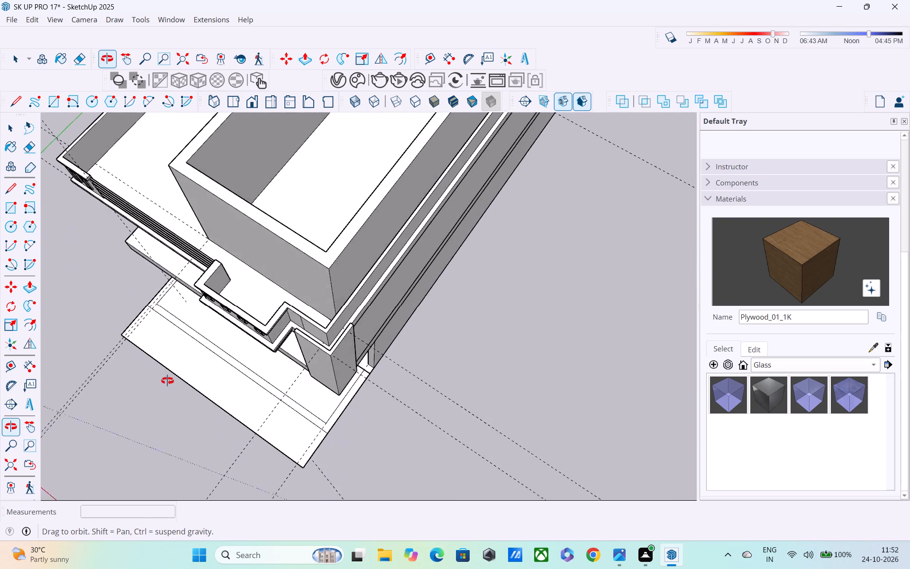
middle_click_drag(167, 381, 470, 330)
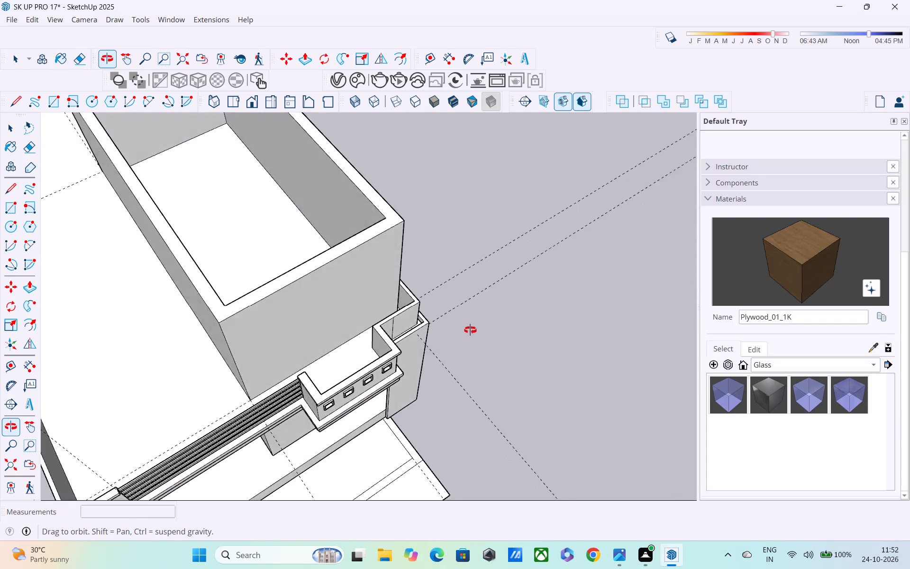
middle_click_drag(470, 330, 345, 312)
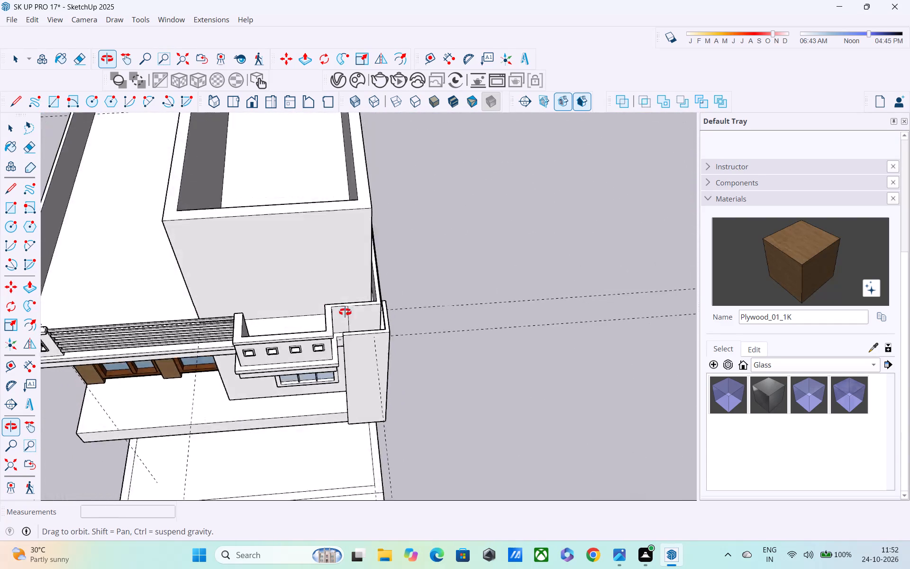
middle_click_drag(345, 312, 380, 275)
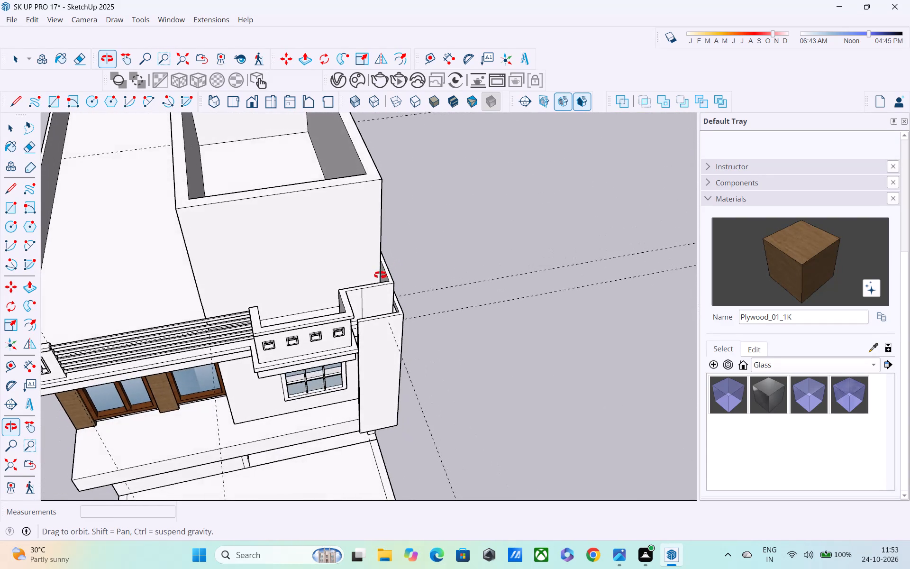
middle_click_drag(380, 275, 354, 330)
scroll(350, 319, "up", 1)
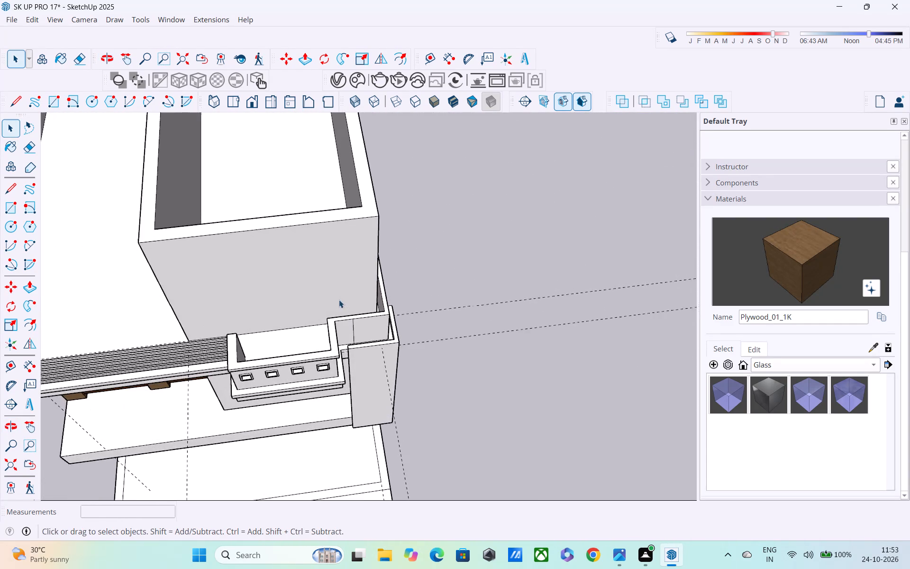
scroll(330, 310, "up", 4)
middle_click_drag(329, 320, 419, 229)
scroll(399, 216, "up", 1)
scroll(399, 216, "down", 5)
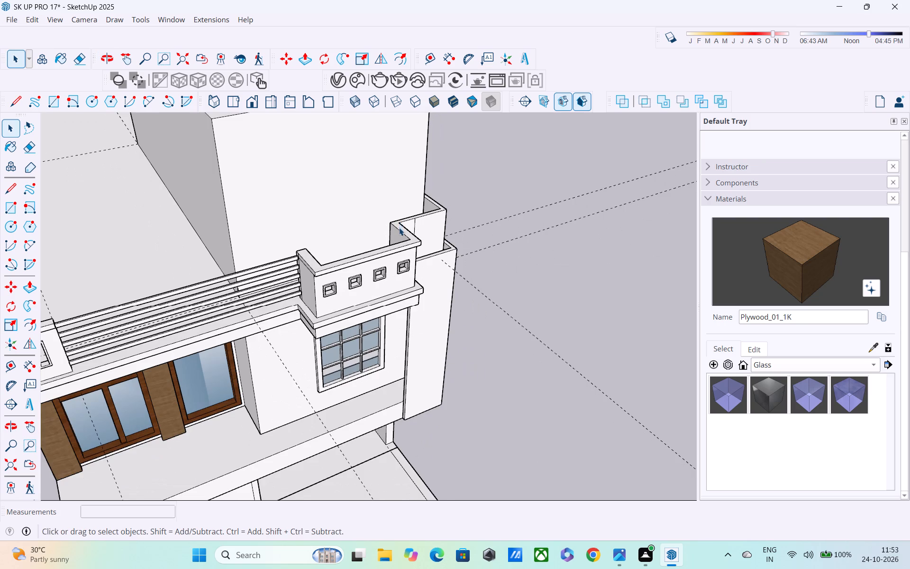
scroll(399, 228, "down", 5)
middle_click_drag(399, 228, 289, 168)
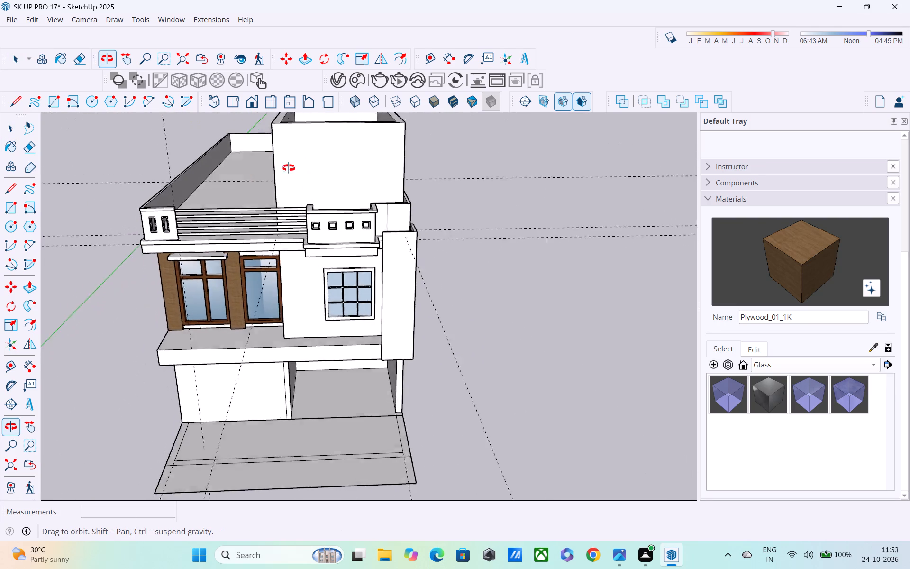
middle_click_drag(289, 168, 309, 107)
scroll(310, 107, "down", 1)
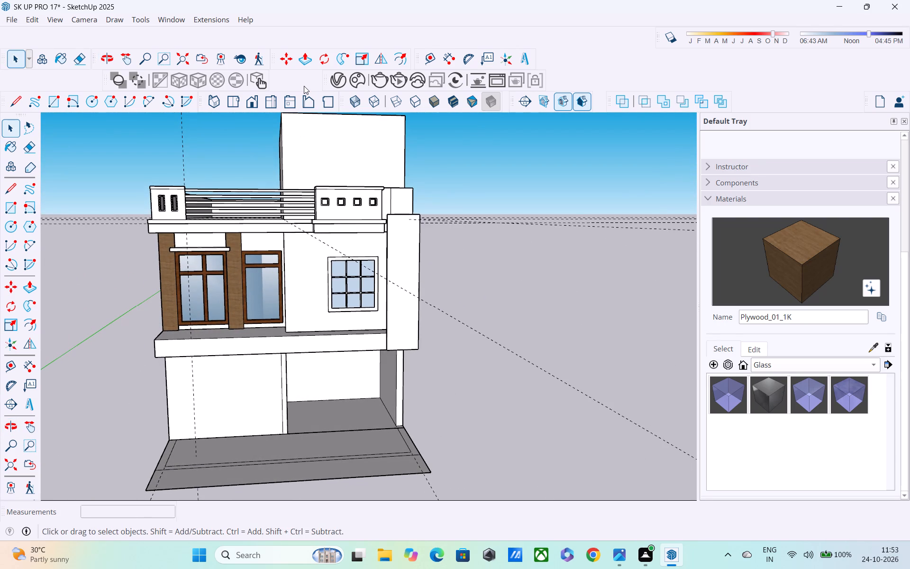
scroll(299, 94, "down", 1)
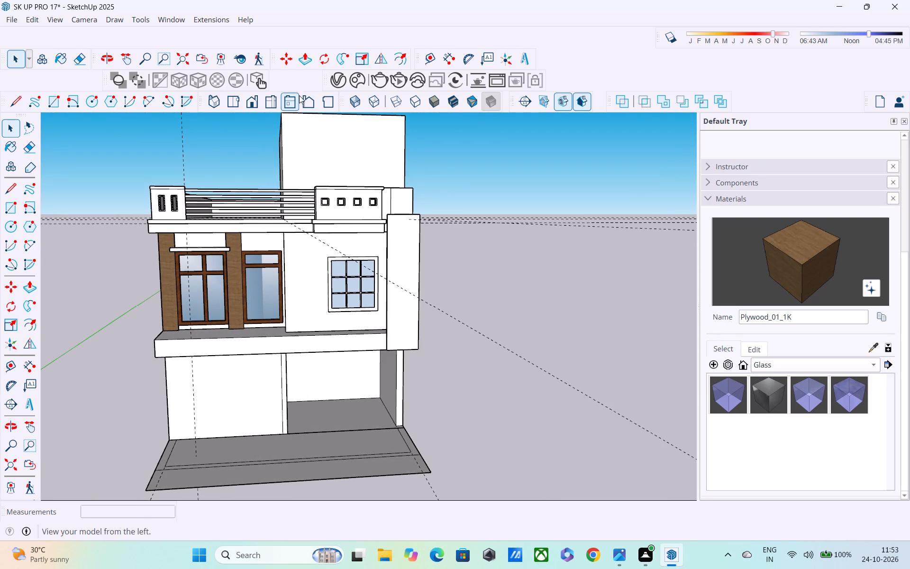
scroll(354, 180, "down", 3)
middle_click_drag(346, 191, 291, 181)
scroll(344, 202, "up", 4)
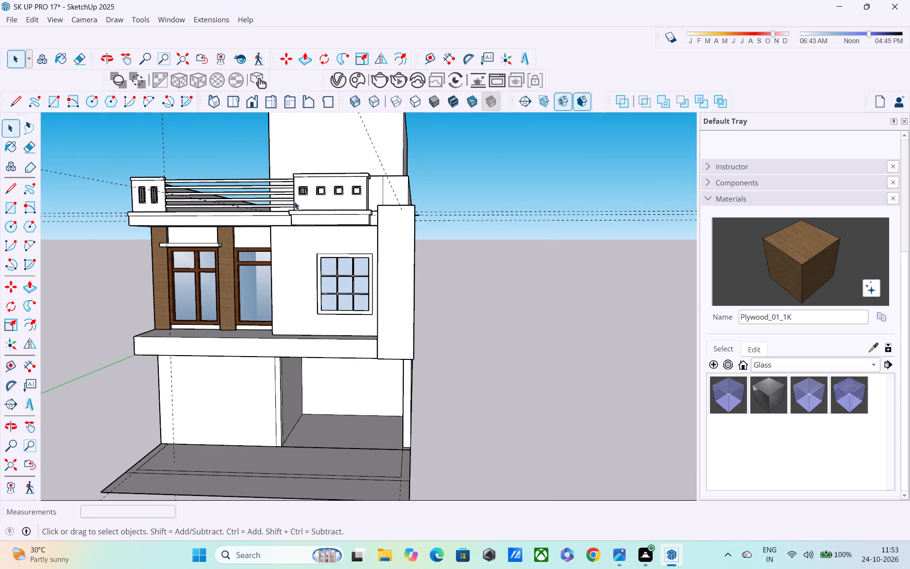
middle_click_drag(283, 202, 337, 294)
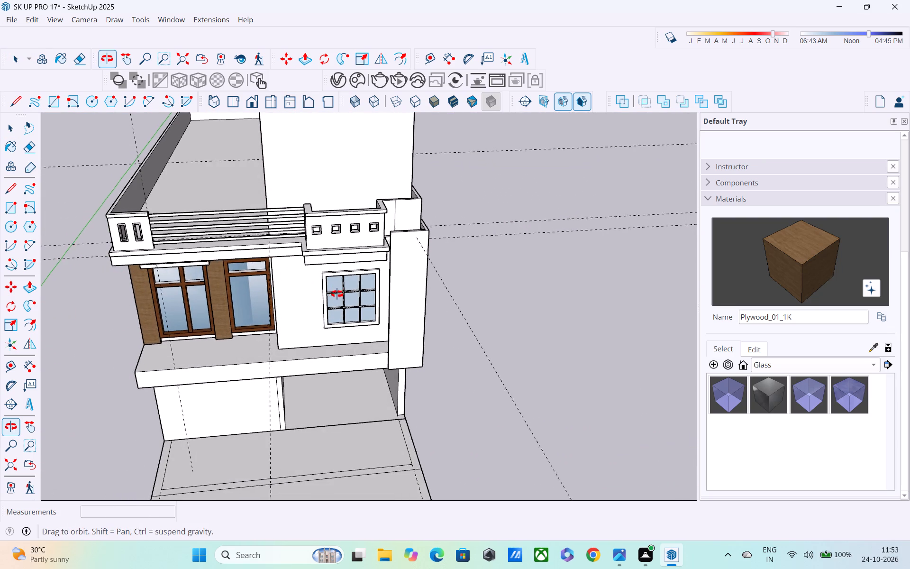
middle_click_drag(337, 294, 324, 313)
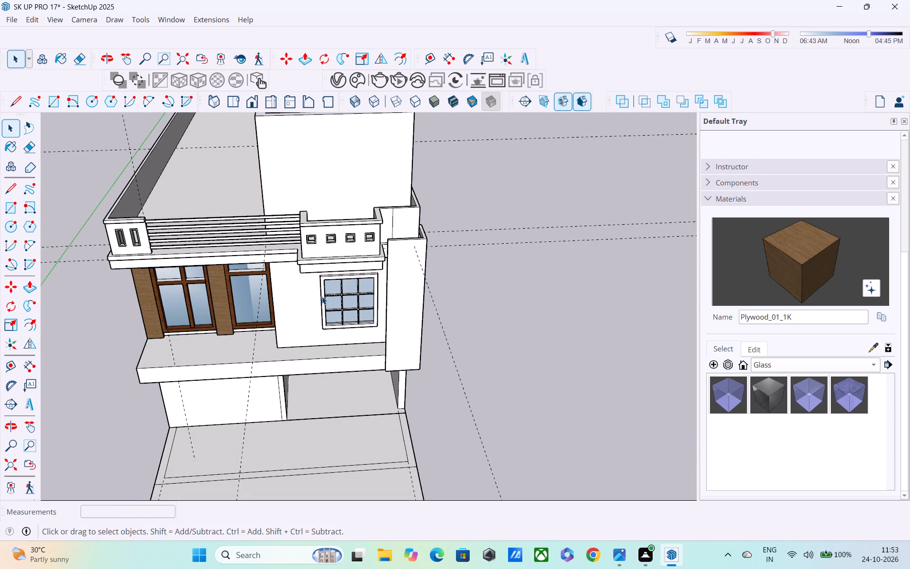
Examine up close the stepped ledge under the front parapet, above the nine-pane window.
middle_click_drag(322, 296, 352, 184)
scroll(333, 215, "up", 4)
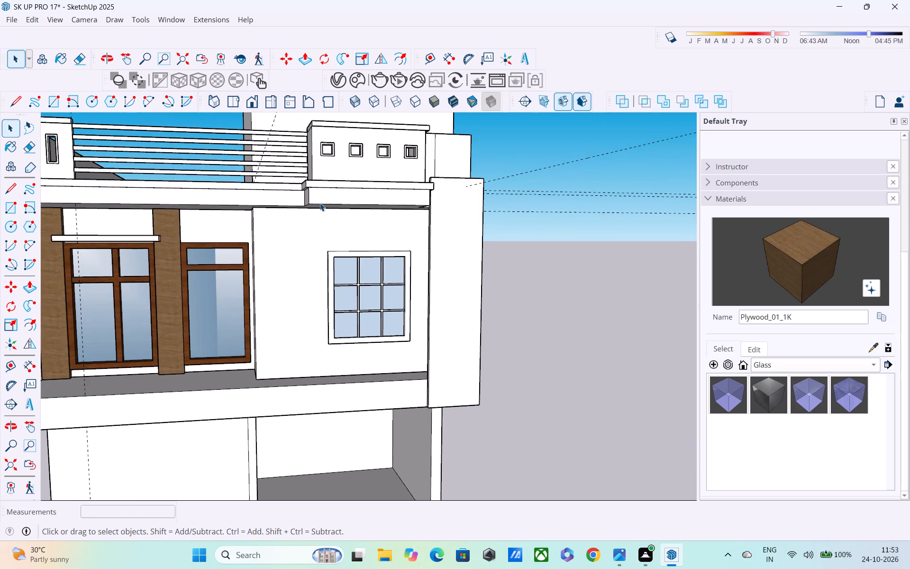
middle_click_drag(316, 201, 308, 192)
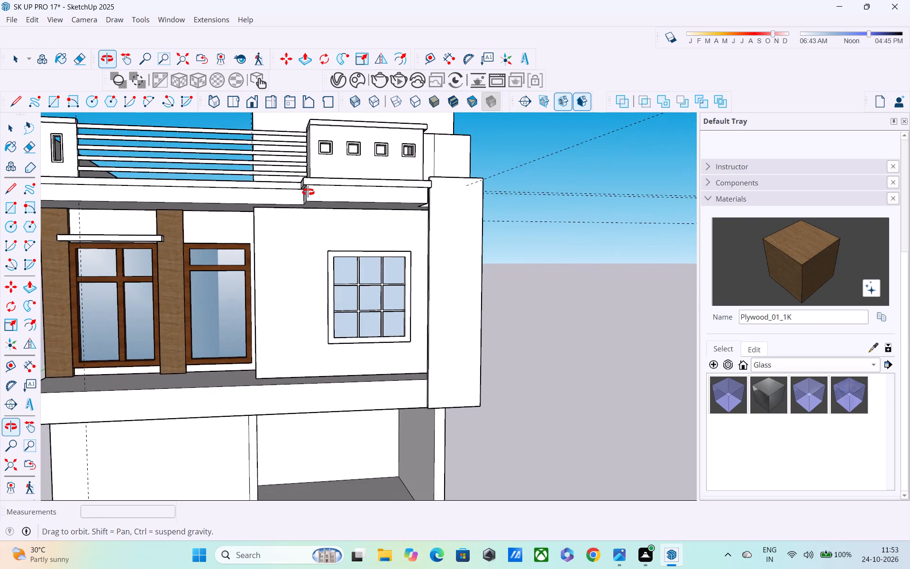
middle_click_drag(308, 192, 317, 192)
scroll(318, 192, "up", 2)
middle_click_drag(319, 193, 456, 273)
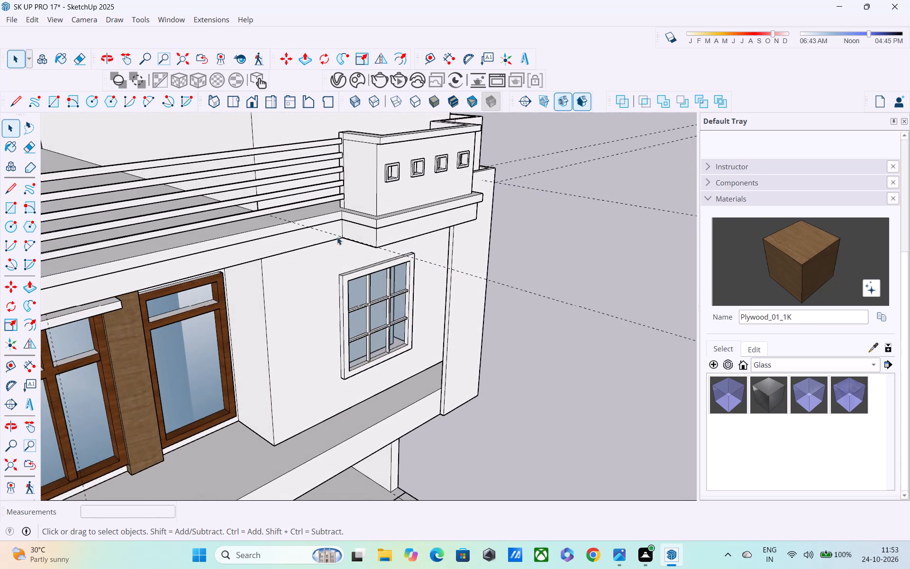
scroll(266, 237, "up", 3)
scroll(405, 224, "up", 3)
middle_click_drag(402, 222, 389, 175)
middle_click_drag(384, 187, 373, 228)
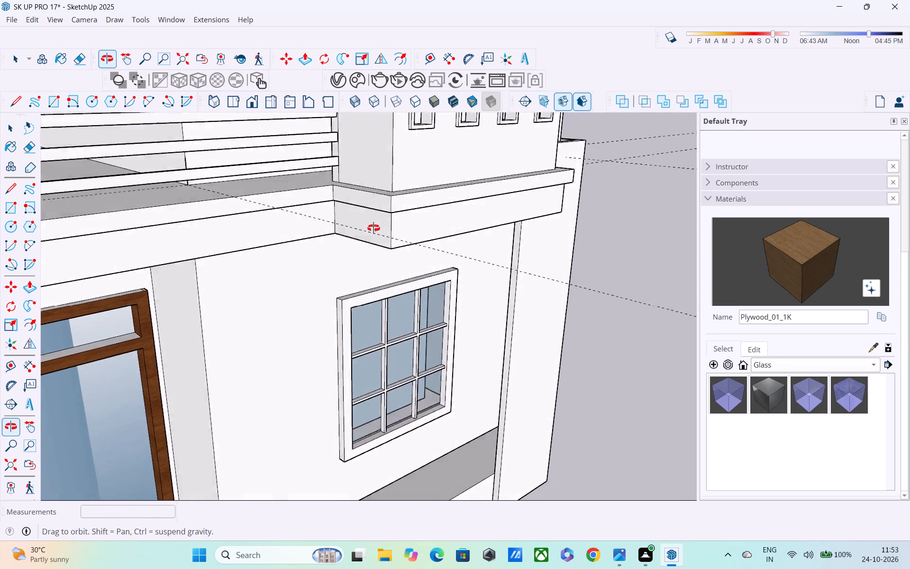
middle_click_drag(373, 228, 289, 243)
scroll(288, 236, "down", 2)
middle_click_drag(288, 234, 269, 222)
middle_click_drag(305, 202, 337, 170)
Inside the roof and parapet group, pull the railing-side end face of the front parapet's lower ledge outward by about 1 1/2".
key("p")
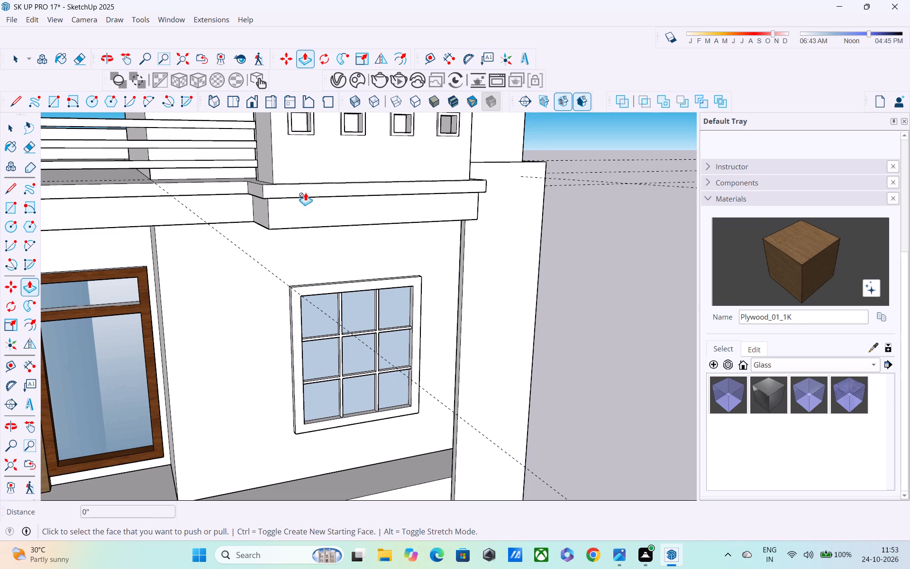
key("space")
double_click(261, 214)
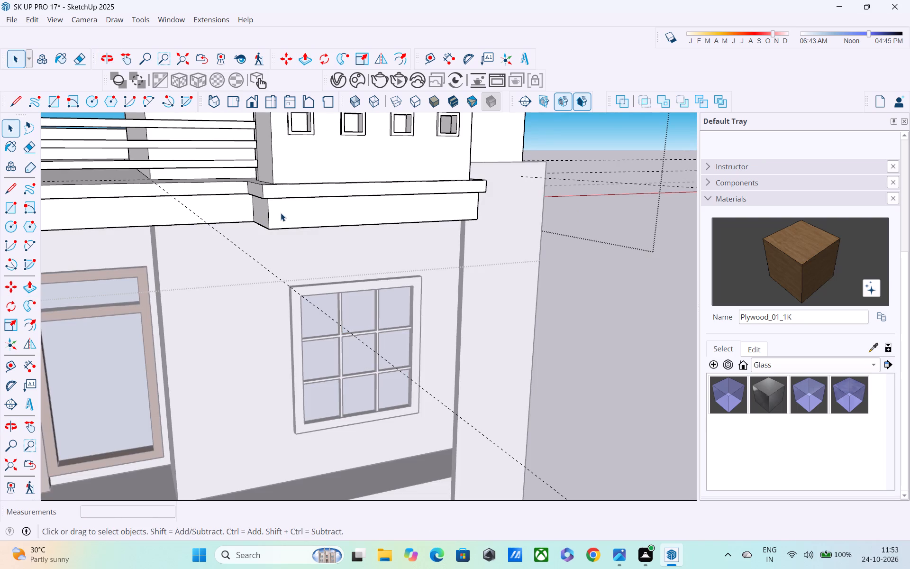
key("p")
left_click(261, 211)
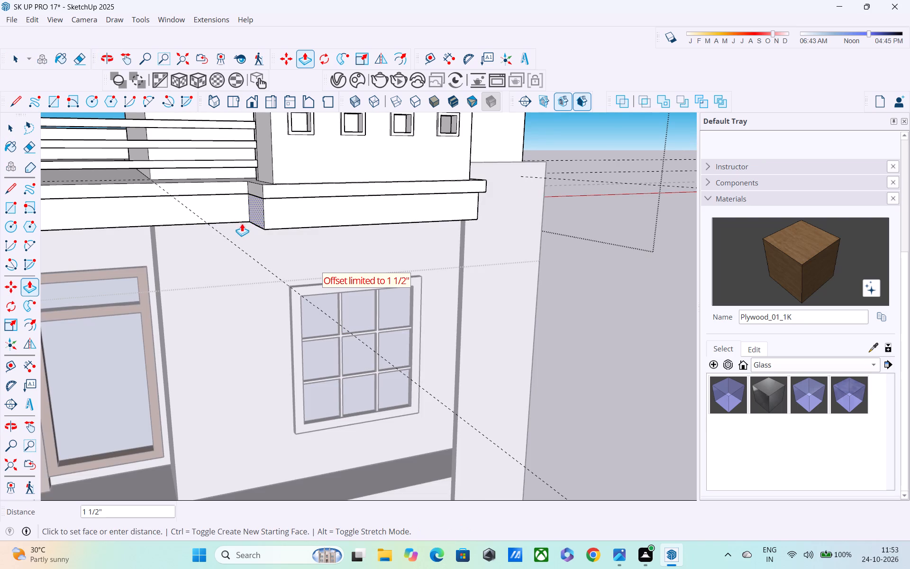
left_click(254, 214)
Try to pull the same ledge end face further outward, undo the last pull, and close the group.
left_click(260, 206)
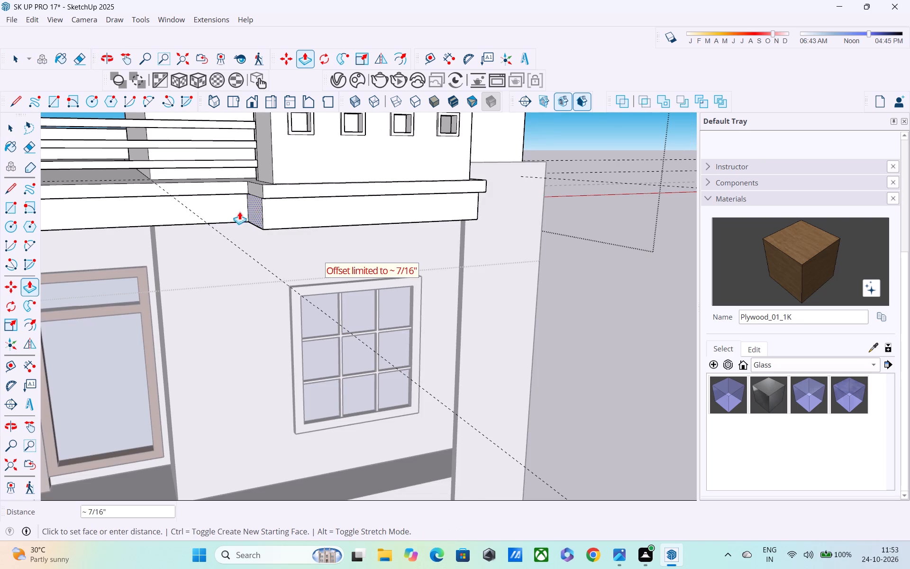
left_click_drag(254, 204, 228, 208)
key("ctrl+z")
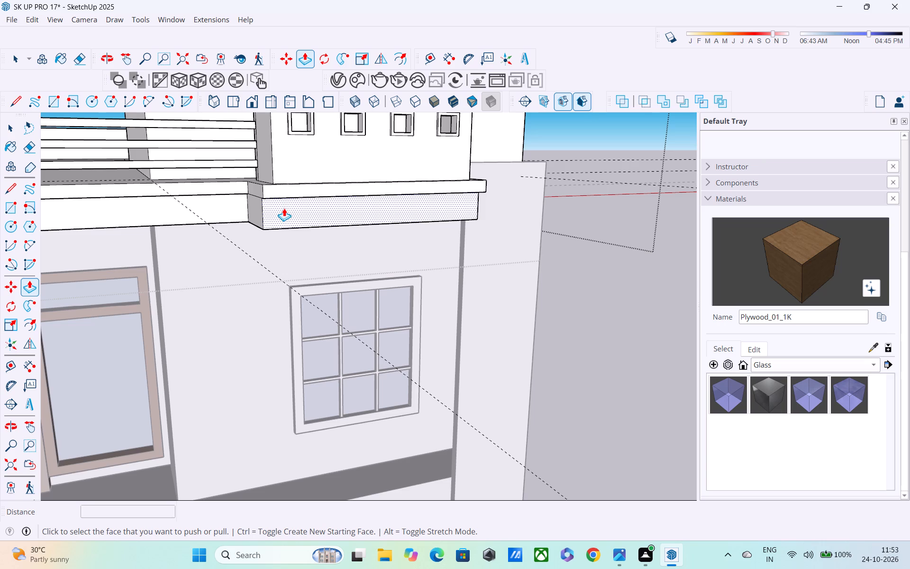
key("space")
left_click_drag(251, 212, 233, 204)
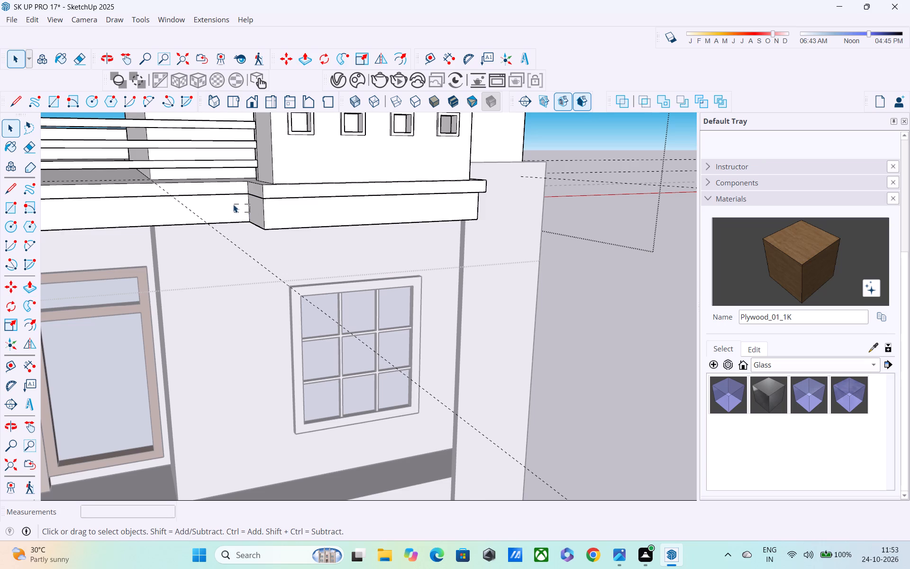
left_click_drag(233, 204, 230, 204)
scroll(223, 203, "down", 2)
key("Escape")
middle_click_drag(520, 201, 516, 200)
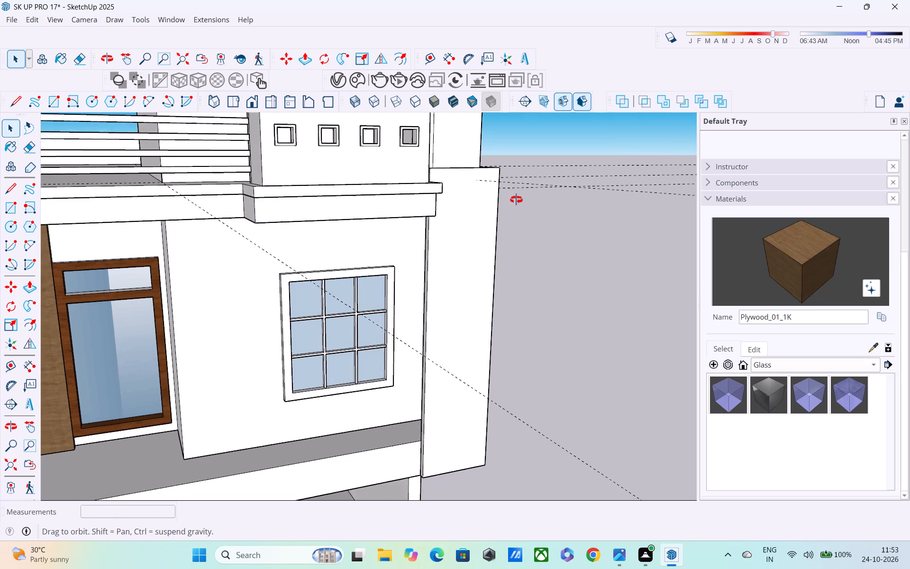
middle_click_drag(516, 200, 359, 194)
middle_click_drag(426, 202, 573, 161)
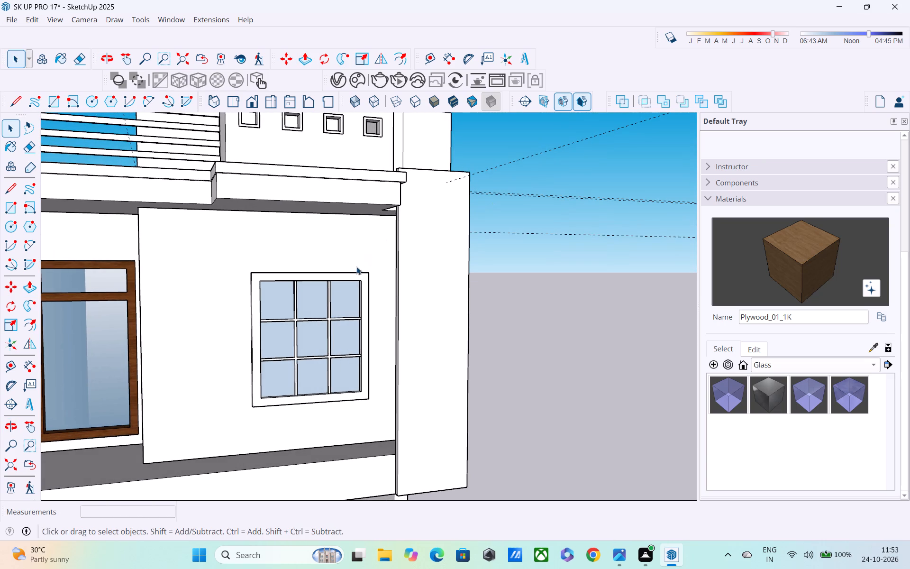
Place a vertical guide line 1.5' from the front parapet ledge's end corner, toward the railing.
key("l")
key("t")
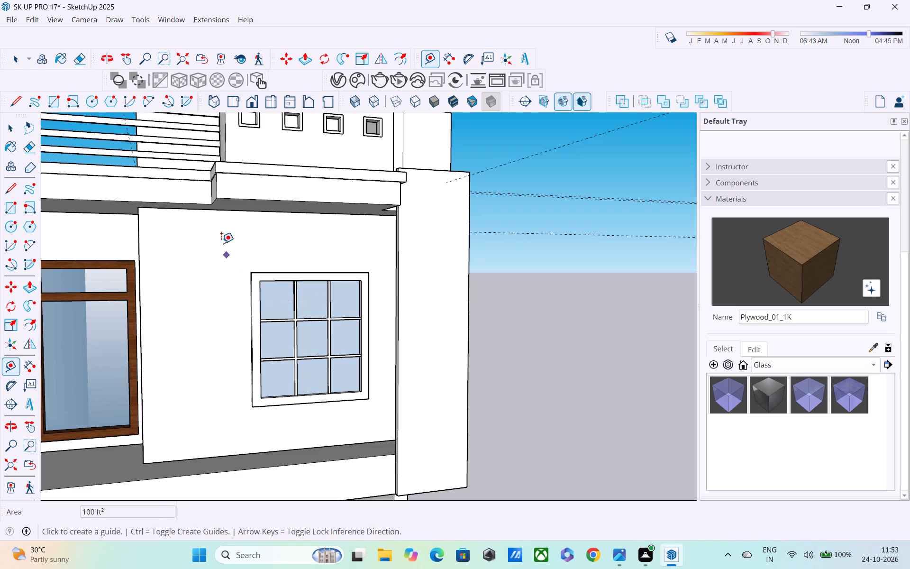
left_click(209, 196)
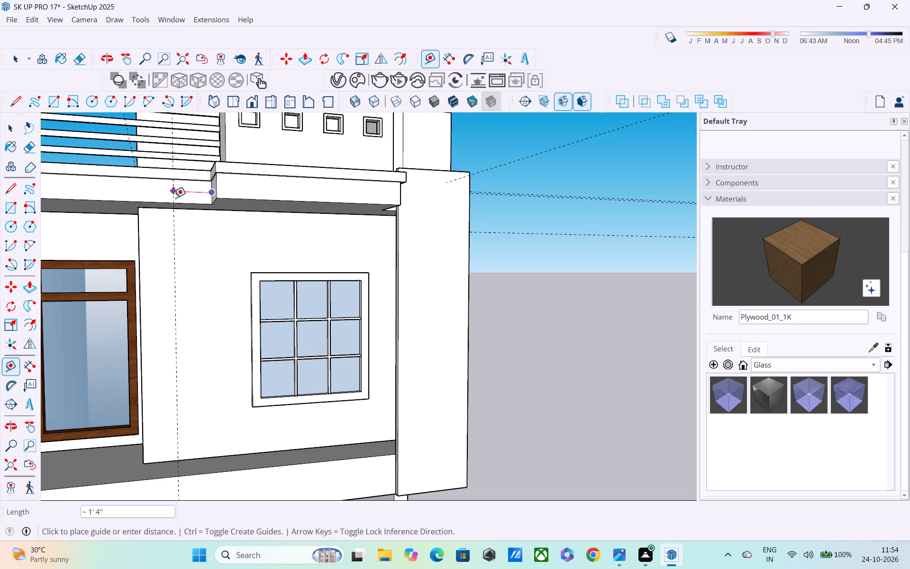
type("1.5'")
key("Return")
Inside the roof and parapet group, pull the railing-side end faces of the upper and lower ledges outward about 1' 6" toward the guide.
middle_click_drag(261, 171, 343, 212)
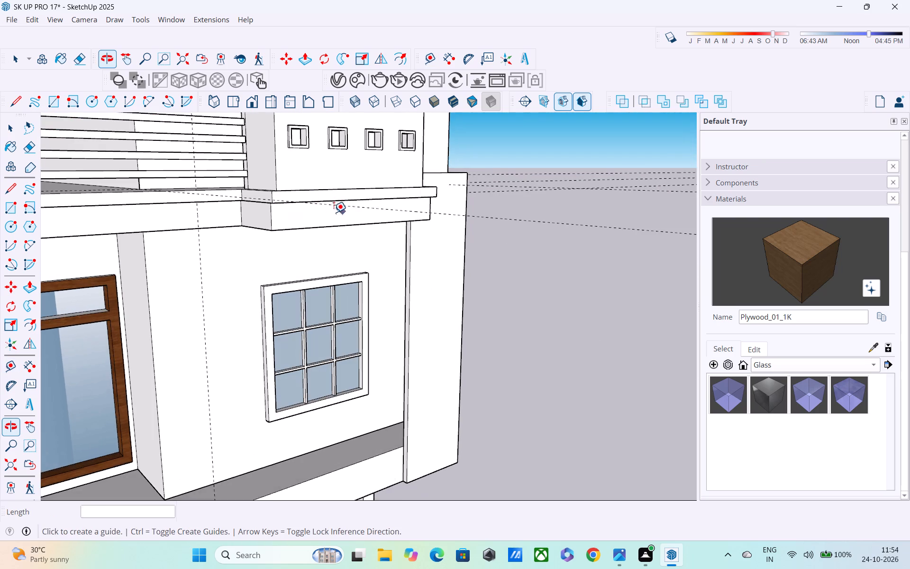
scroll(290, 211, "up", 4)
middle_click_drag(260, 209, 310, 234)
scroll(338, 207, "down", 5)
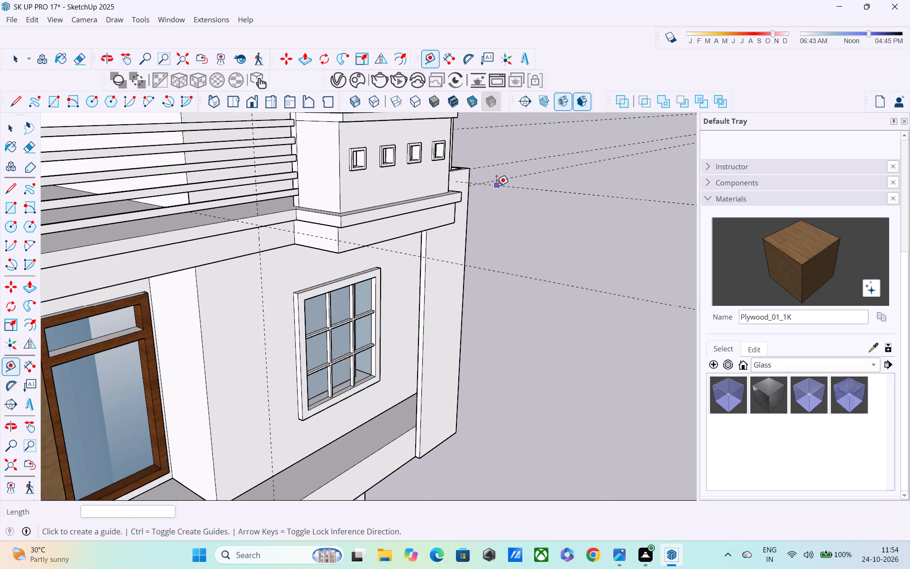
key("space")
double_click(378, 221)
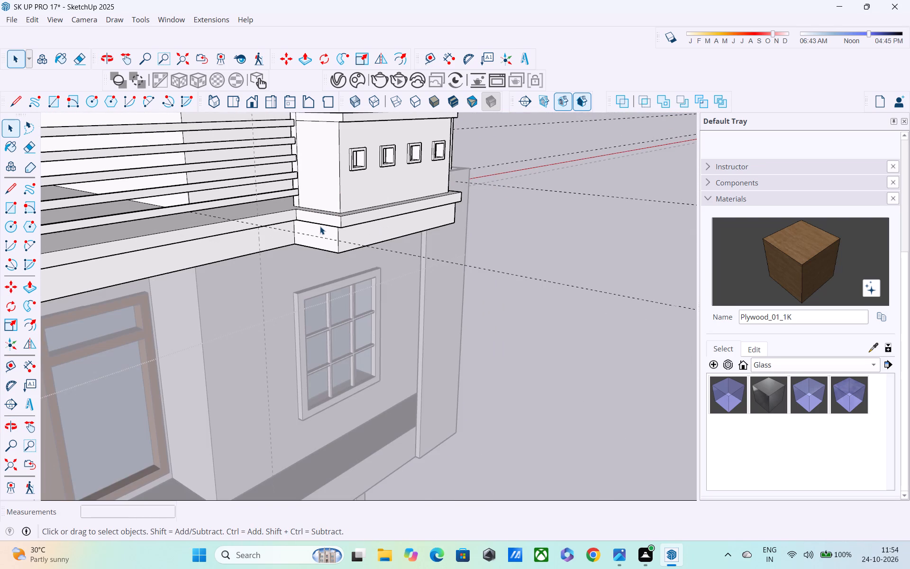
key("p")
left_click(313, 210)
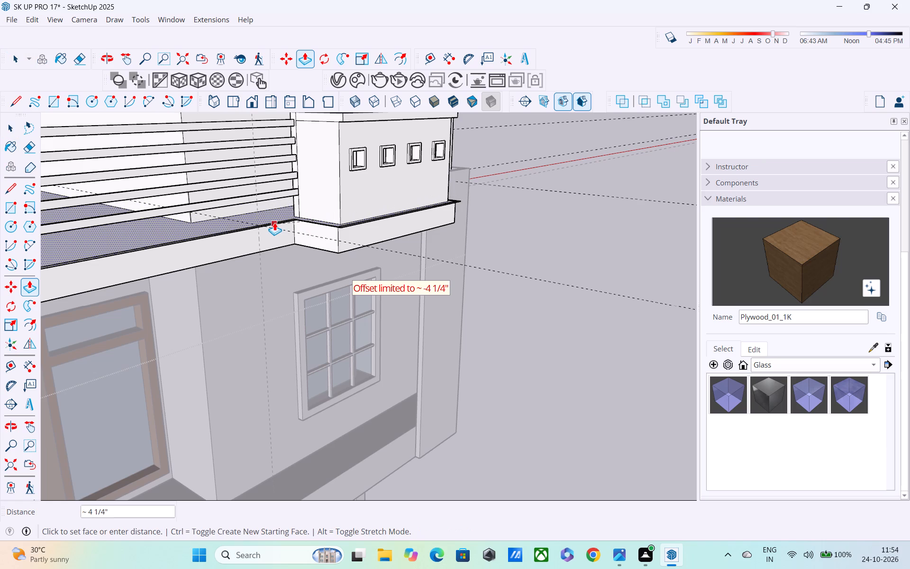
key("Escape")
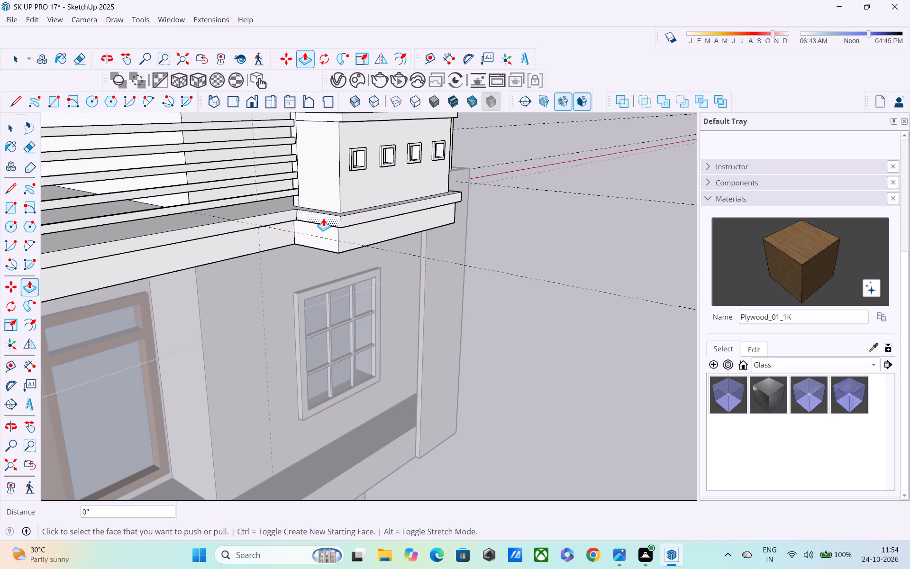
left_click(323, 218)
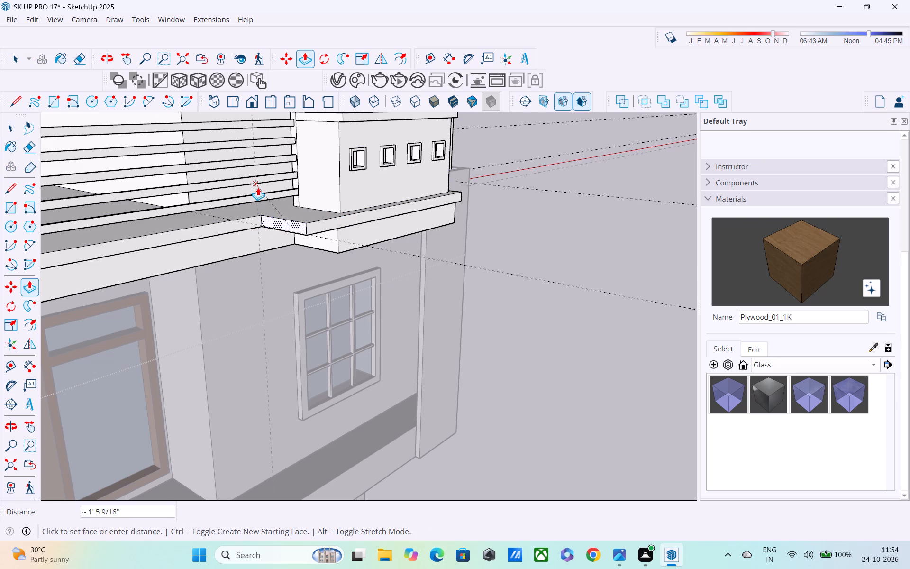
left_click(257, 188)
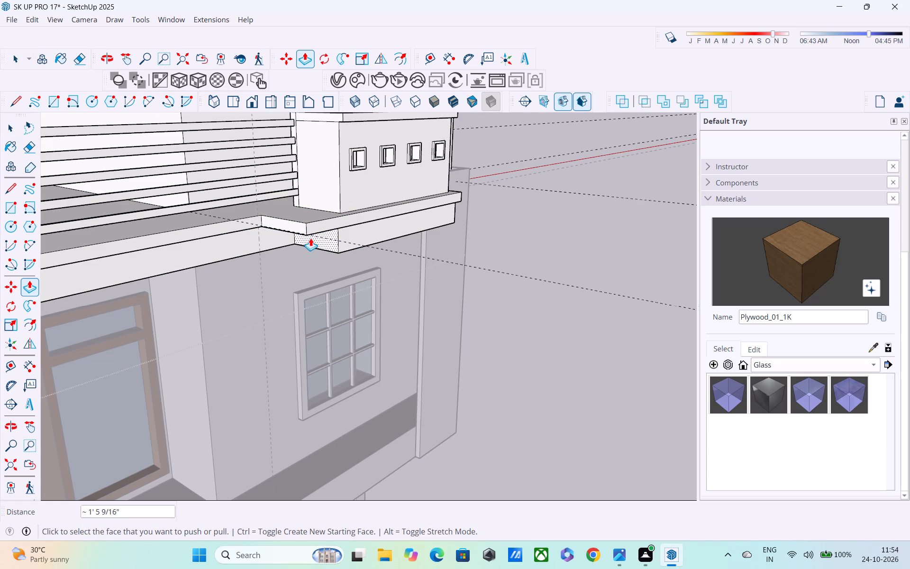
left_click(311, 237)
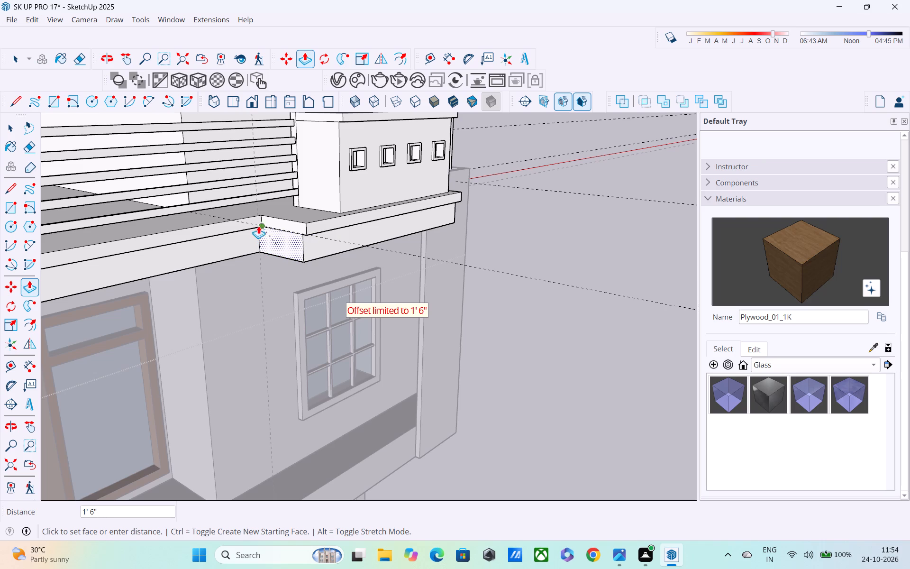
left_click(270, 224)
Pull the front parapet wall's railing-side end face and its top coping outward by about 1' 4 15/16".
middle_click_drag(369, 227, 323, 230)
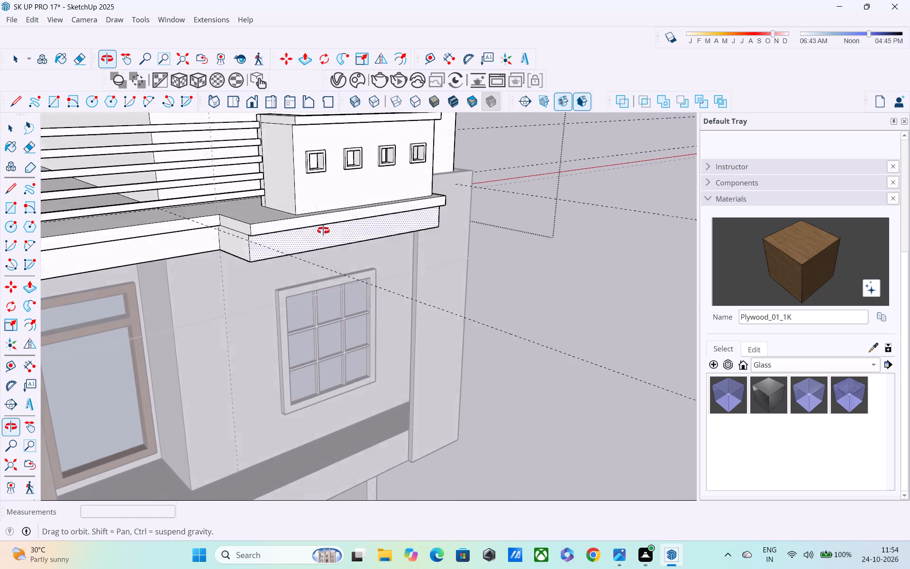
middle_click_drag(323, 230, 319, 229)
left_click(280, 178)
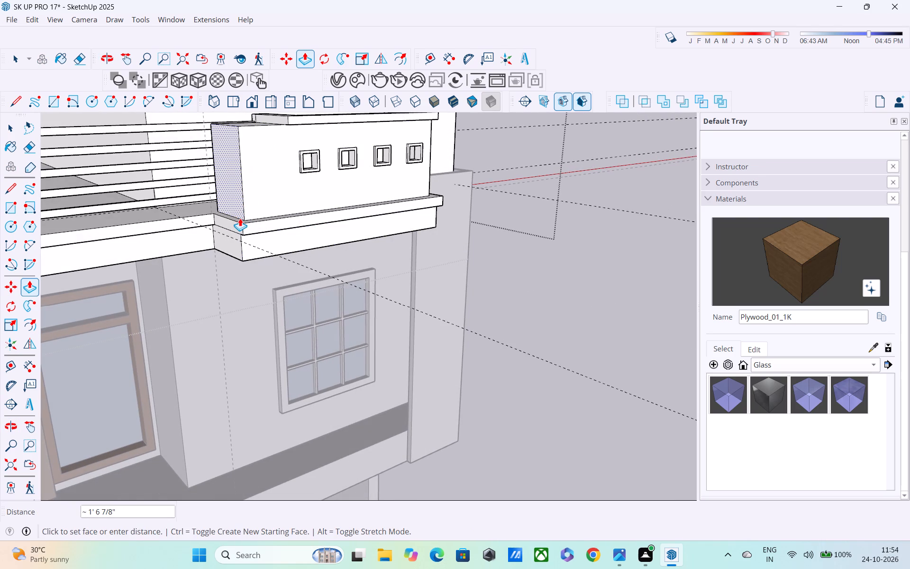
middle_click_drag(246, 217, 203, 226)
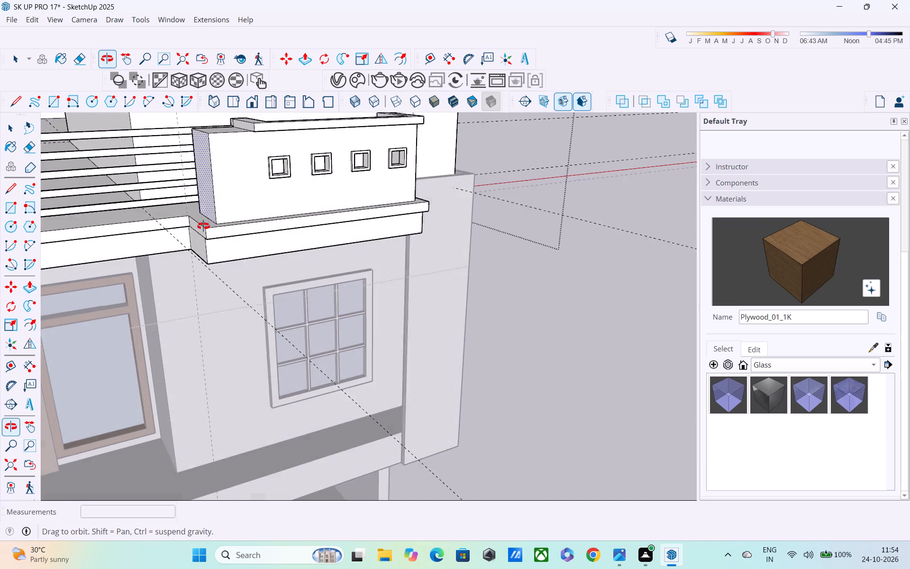
middle_click_drag(203, 226, 183, 229)
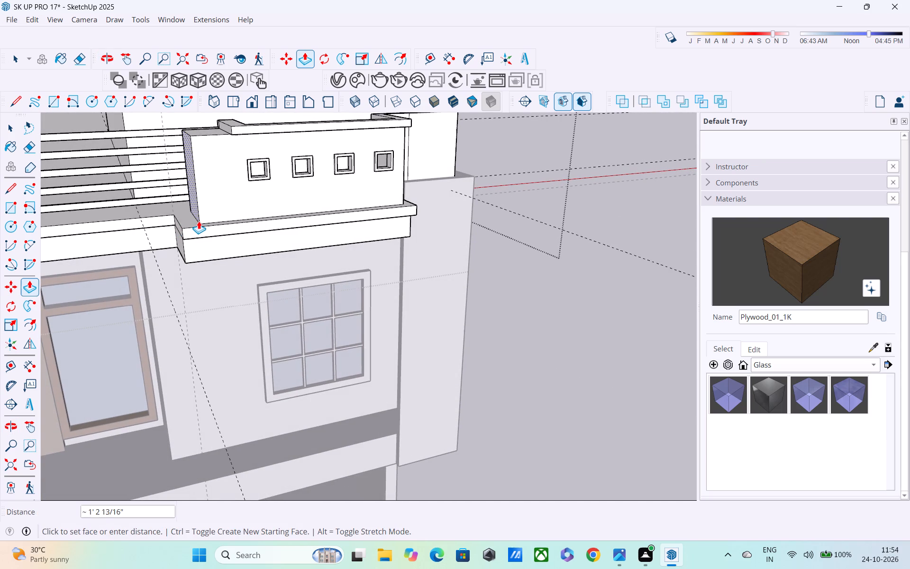
left_click(193, 224)
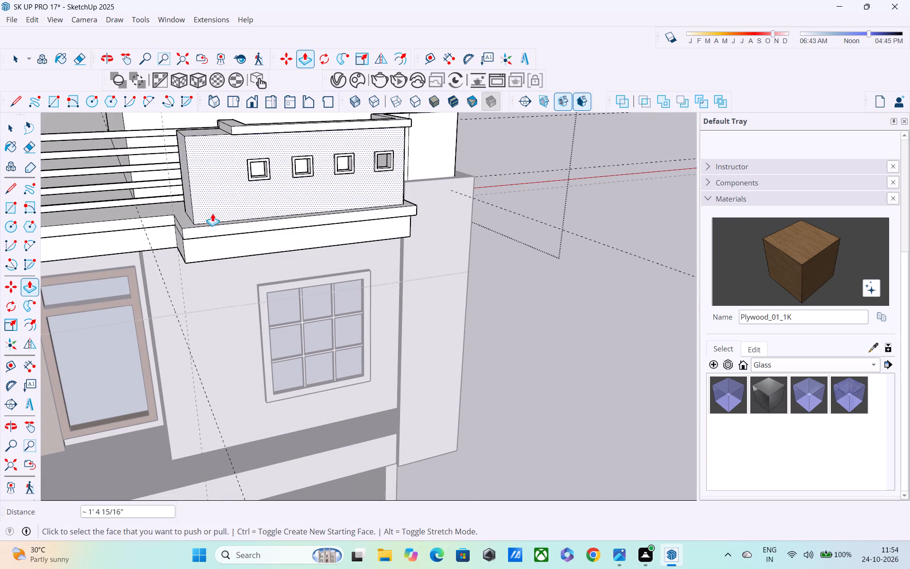
middle_click_drag(229, 189, 447, 246)
left_click(402, 198)
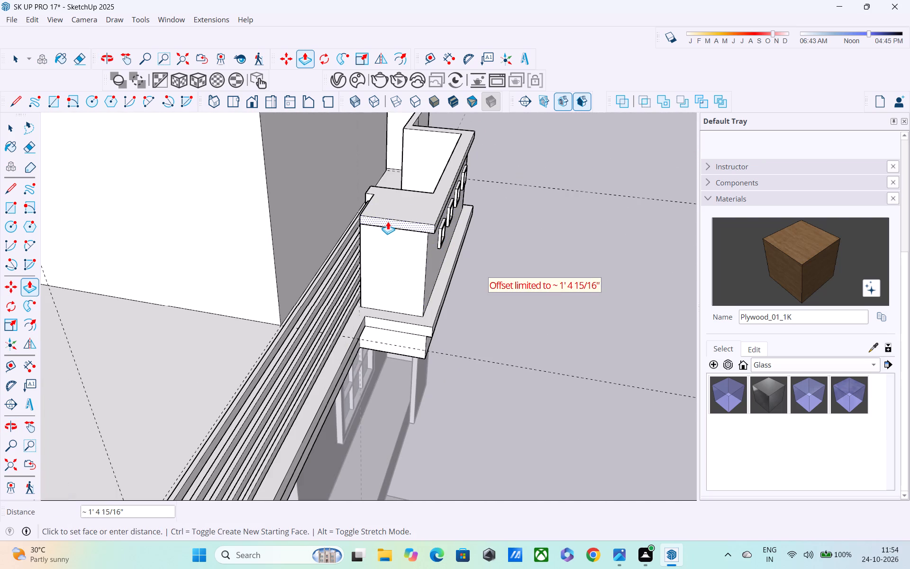
left_click(402, 229)
Examine the lengthened front parapet, its ledge and the four square openings from several angles.
middle_click_drag(418, 235, 313, 207)
scroll(363, 211, "up", 4)
middle_click_drag(364, 214, 222, 175)
scroll(222, 174, "down", 4)
scroll(223, 174, "up", 1)
scroll(223, 174, "down", 4)
middle_click_drag(238, 173, 191, 135)
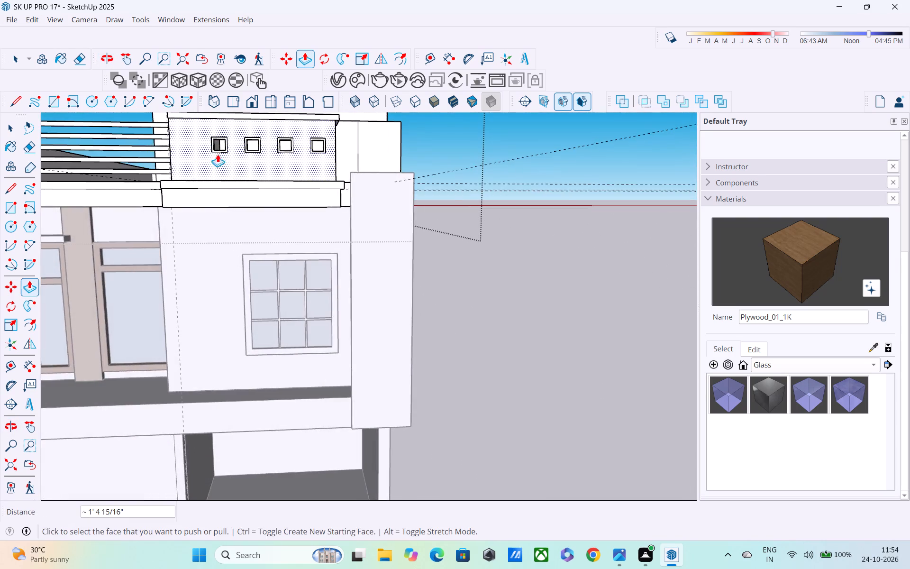
scroll(224, 156, "up", 3)
middle_click_drag(229, 157, 313, 209)
scroll(284, 190, "down", 5)
middle_click_drag(284, 190, 229, 166)
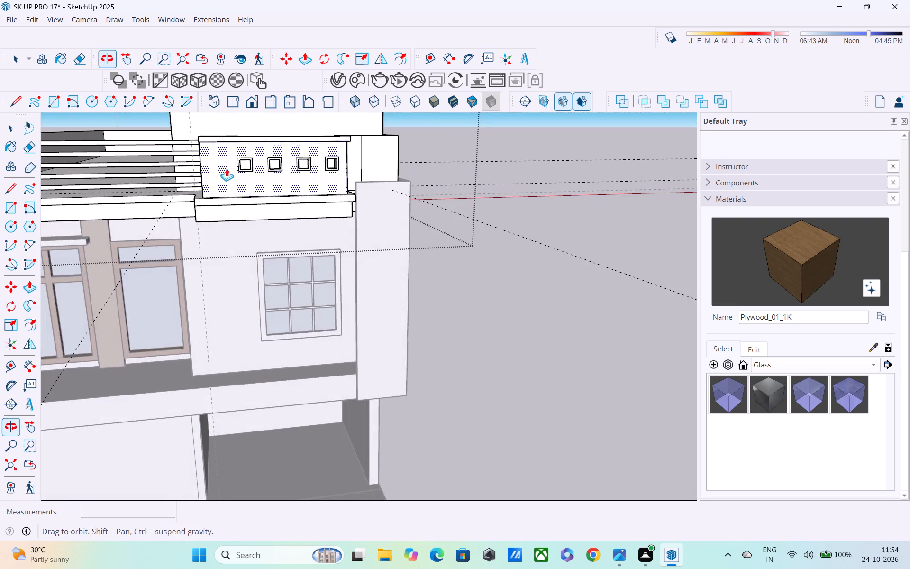
scroll(249, 166, "up", 10)
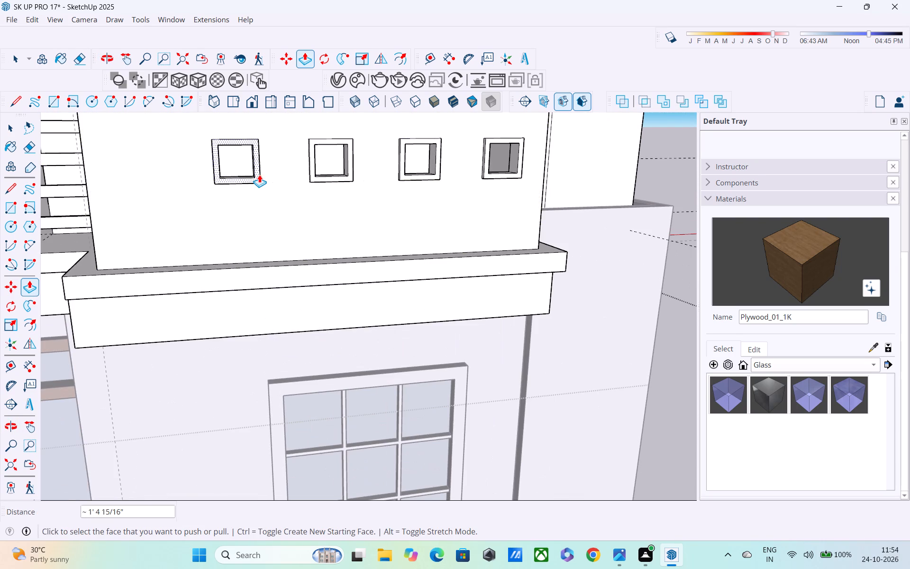
middle_click_drag(257, 175, 229, 179)
scroll(244, 170, "up", 1)
scroll(246, 164, "down", 6)
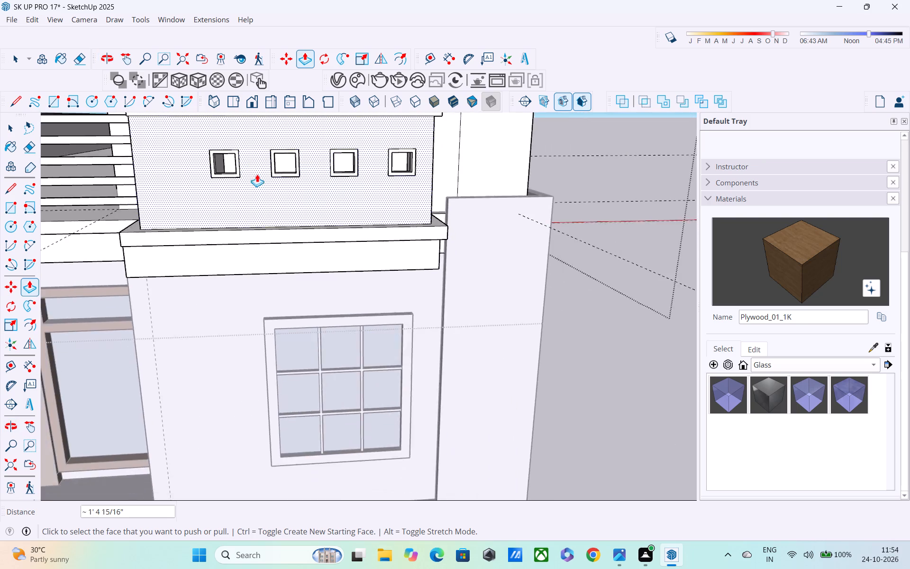
scroll(261, 176, "down", 11)
middle_click_drag(267, 179, 267, 156)
scroll(268, 167, "up", 5)
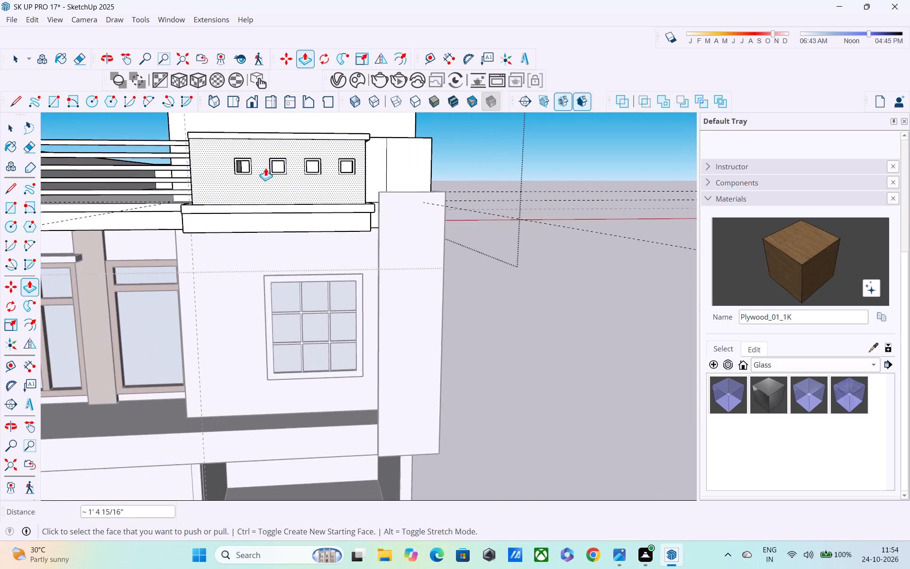
scroll(265, 169, "up", 2)
middle_click_drag(264, 173, 195, 241)
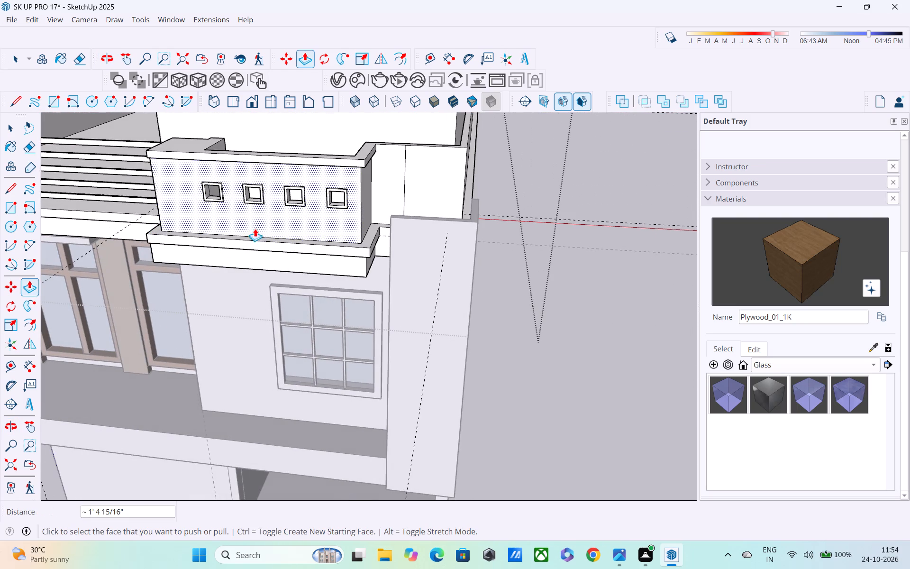
scroll(230, 199, "up", 8)
Push the raised frames of the three square openings nearest the railing back 1", flush with the front parapet face.
key("space")
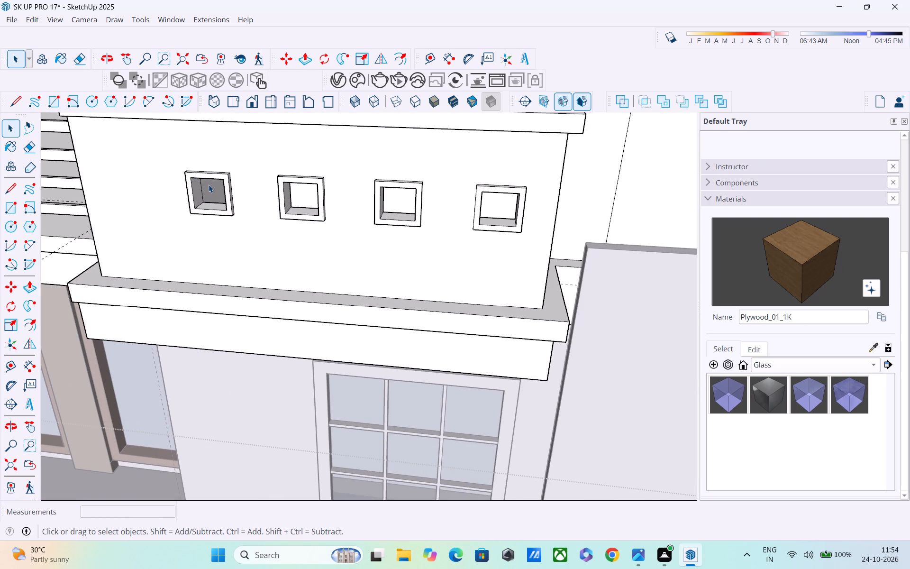
left_click(204, 178)
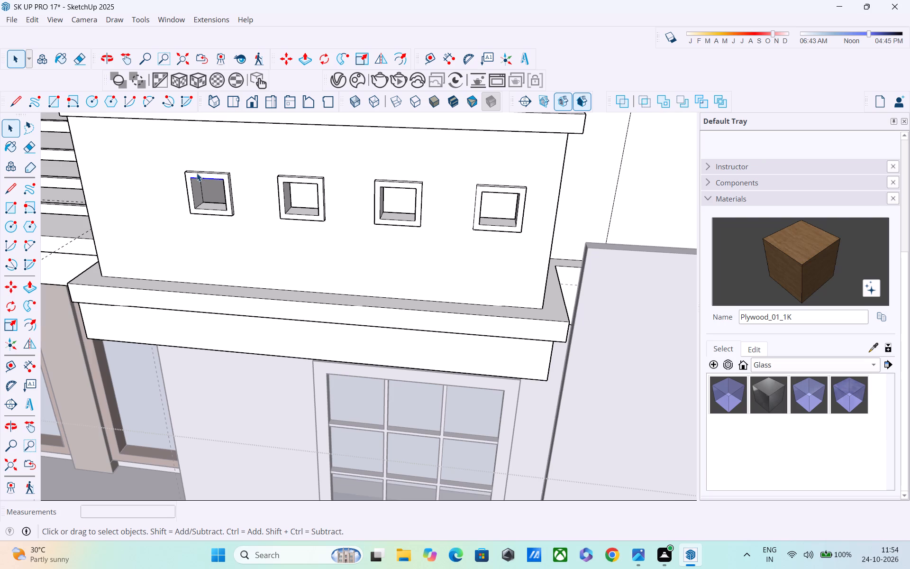
double_click(197, 174)
middle_click_drag(226, 194, 226, 166)
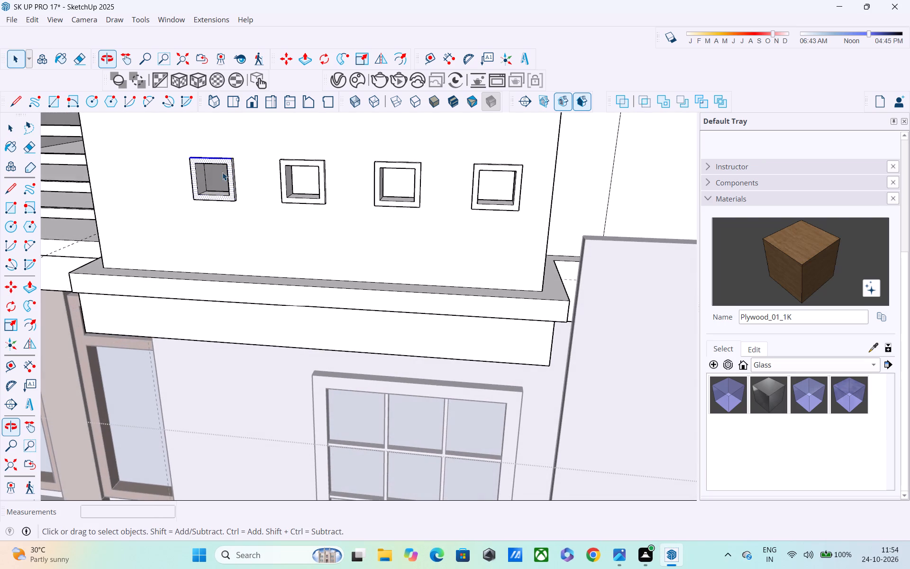
scroll(222, 172, "up", 6)
middle_click_drag(215, 178, 240, 210)
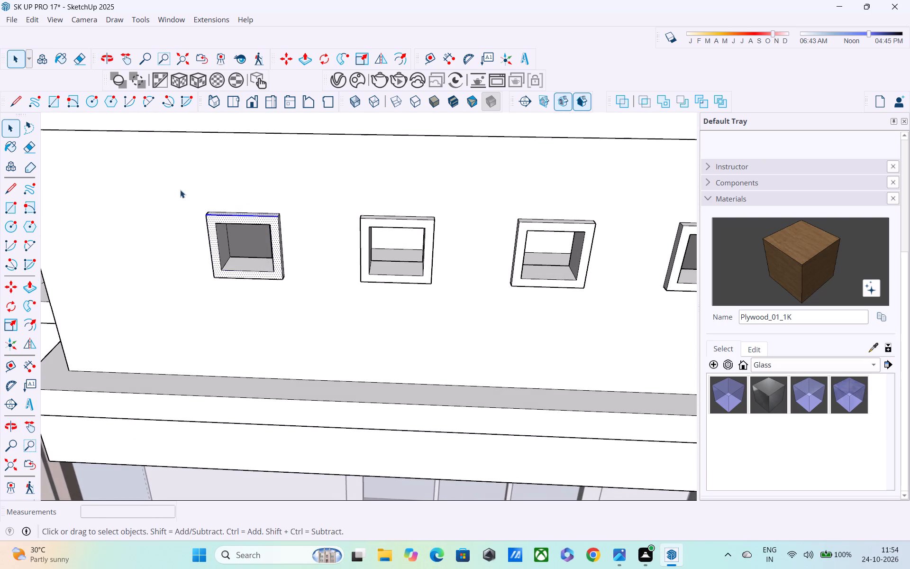
key("p")
left_click(214, 239)
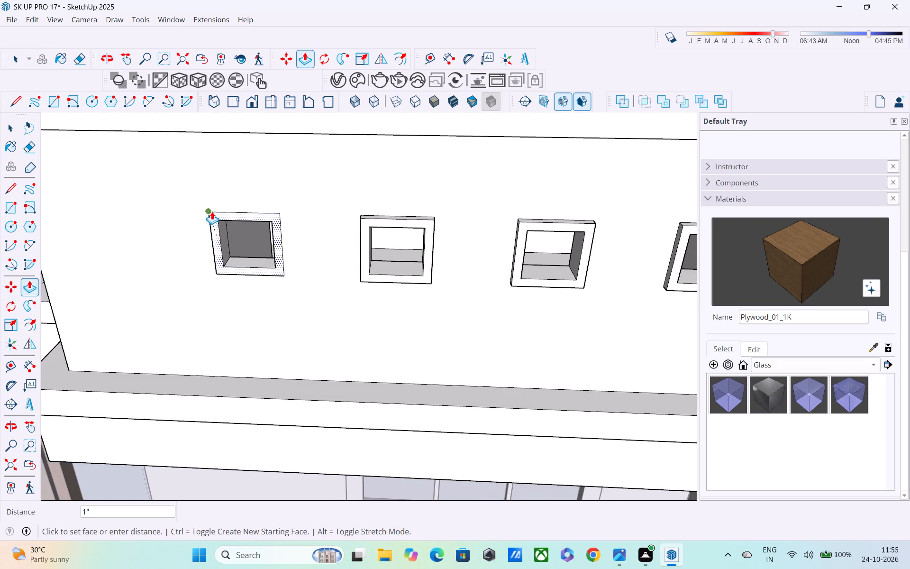
left_click(212, 211)
middle_click_drag(249, 221, 247, 193)
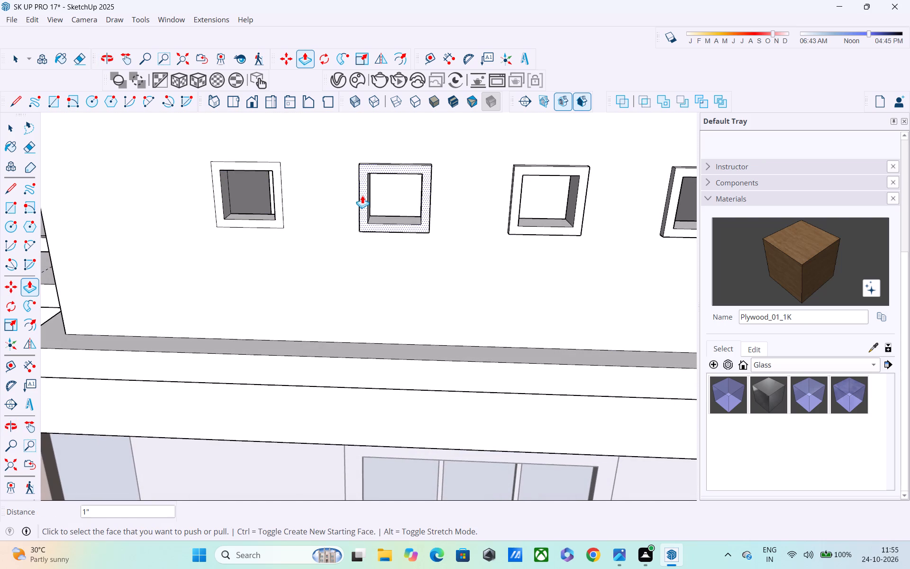
left_click(362, 196)
left_click(354, 177)
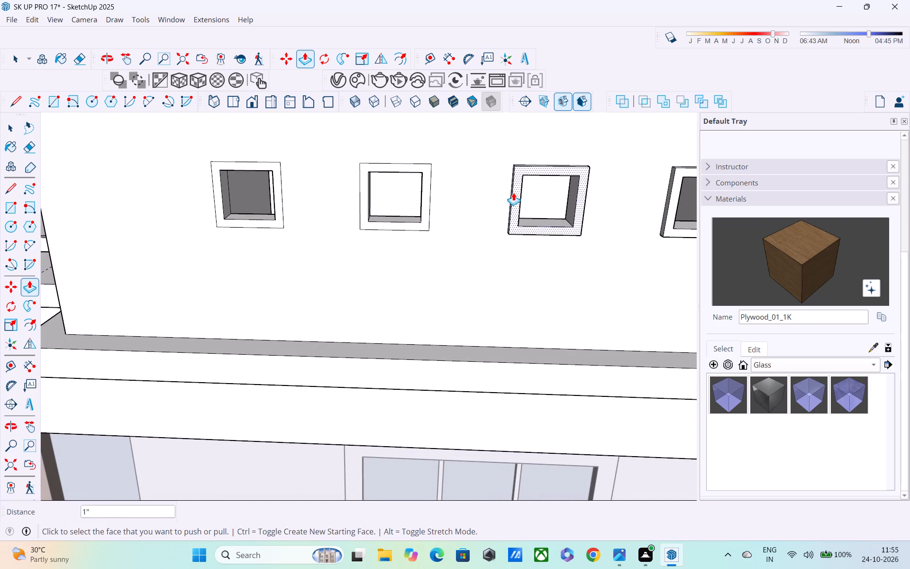
left_click(514, 197)
left_click(503, 170)
Examine the whole front facade, parapet and rooftop room from the front and from the side corner.
scroll(503, 191, "down", 8)
scroll(493, 202, "up", 1)
scroll(493, 203, "down", 1)
middle_click_drag(489, 203, 483, 159)
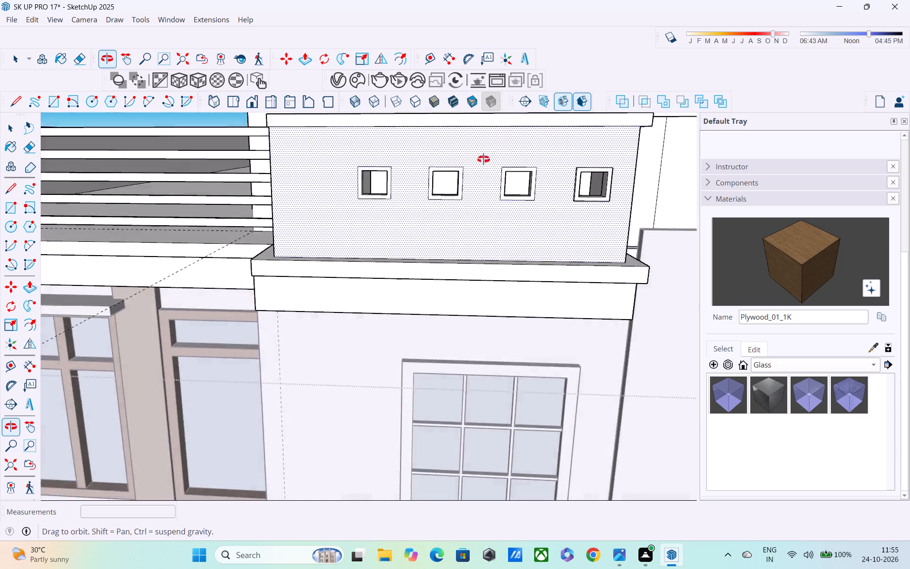
middle_click_drag(483, 159, 482, 113)
scroll(477, 119, "down", 7)
middle_click_drag(423, 238, 467, 247)
scroll(433, 232, "down", 5)
middle_click_drag(432, 242, 431, 242)
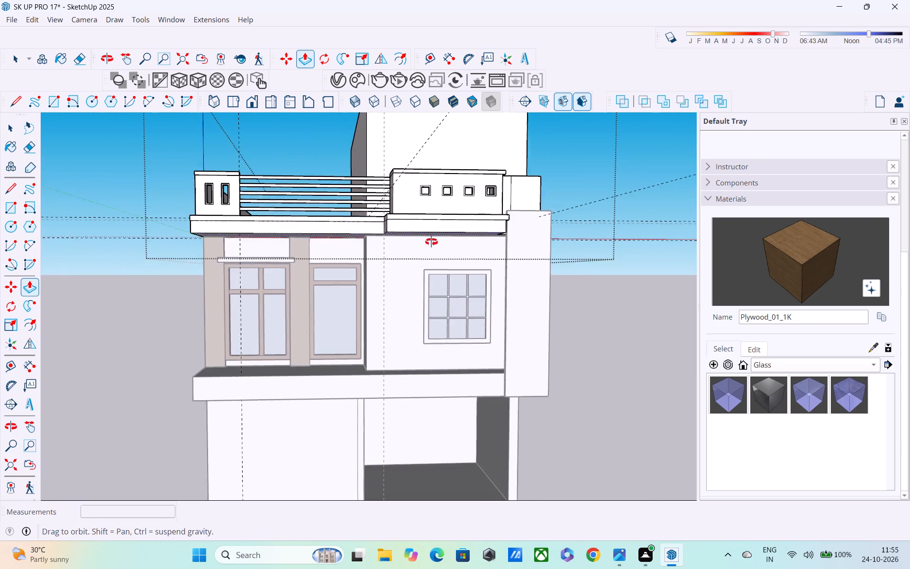
middle_click_drag(431, 242, 391, 245)
scroll(394, 246, "down", 4)
middle_click_drag(396, 247, 440, 299)
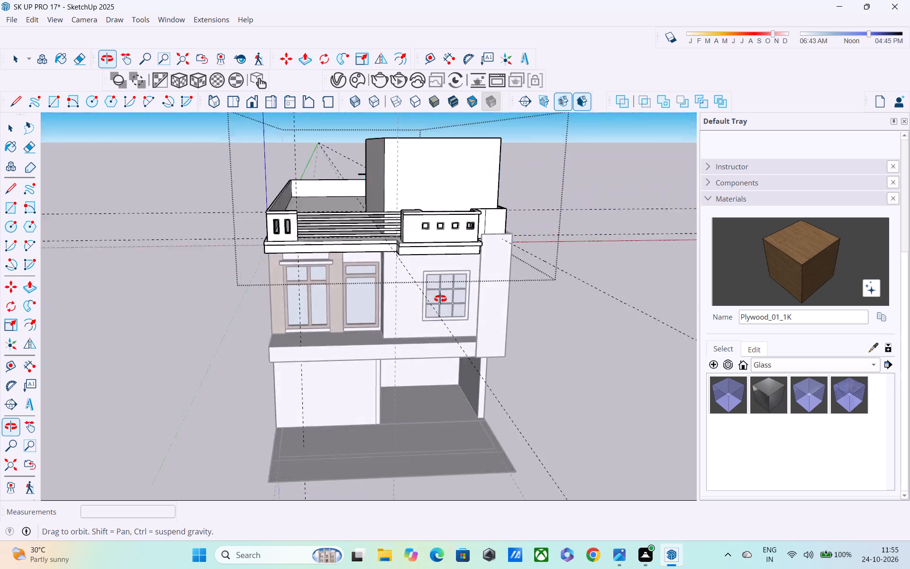
middle_click_drag(440, 299, 325, 288)
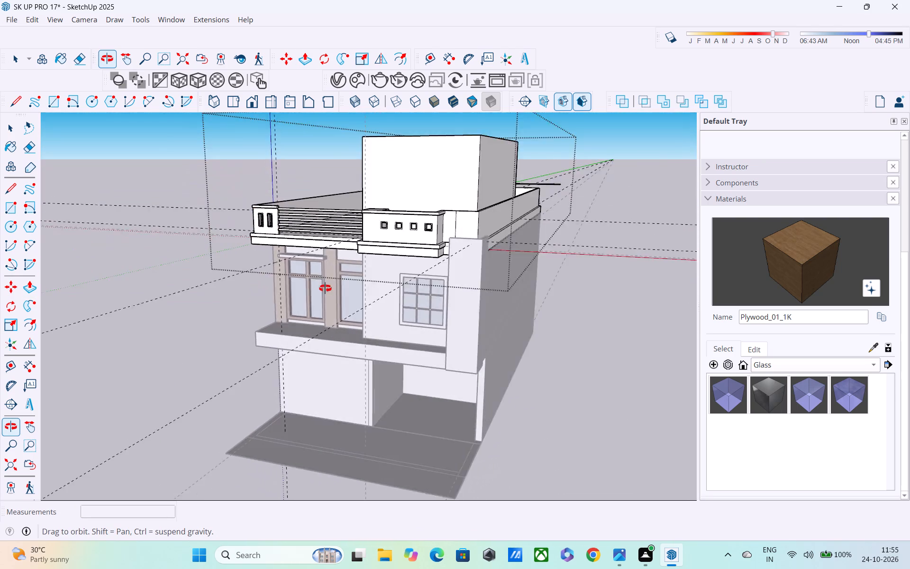
middle_click_drag(325, 288, 267, 335)
Push the raised frame of the square opening farthest from the railing back flush with the front parapet face.
scroll(410, 233, "up", 6)
middle_click_drag(373, 270, 399, 225)
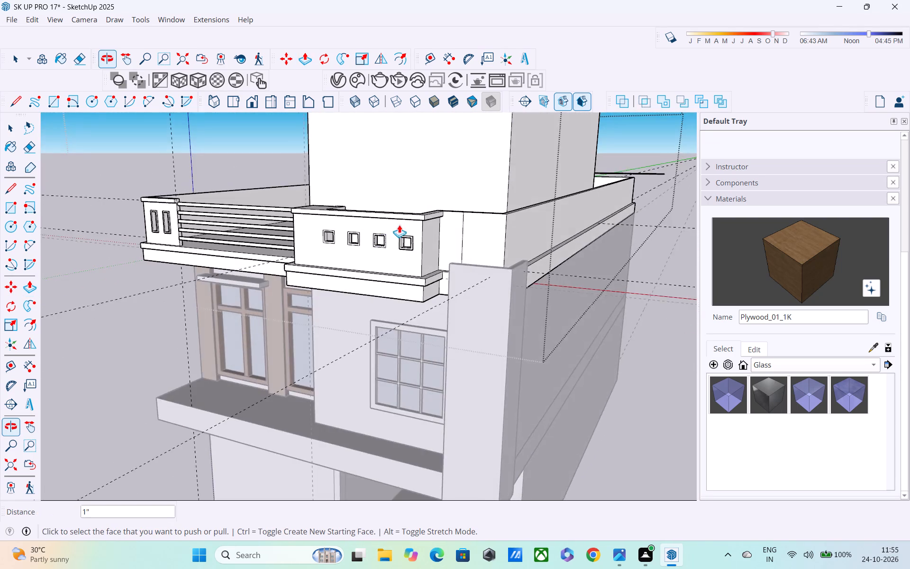
scroll(380, 229, "up", 17)
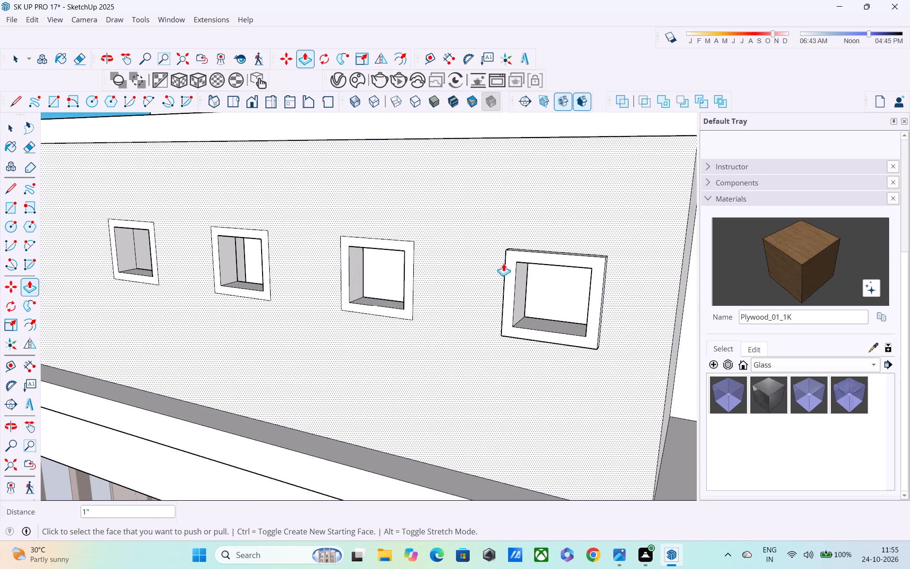
left_click(507, 268)
left_click(519, 233)
middle_click_drag(523, 240, 503, 261)
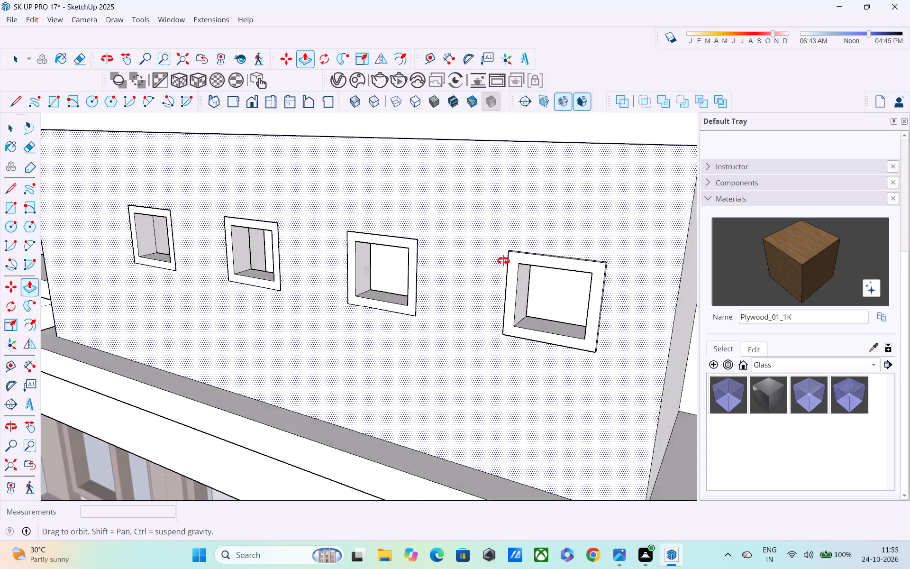
middle_click_drag(503, 261, 368, 289)
scroll(548, 290, "up", 4)
key("Escape")
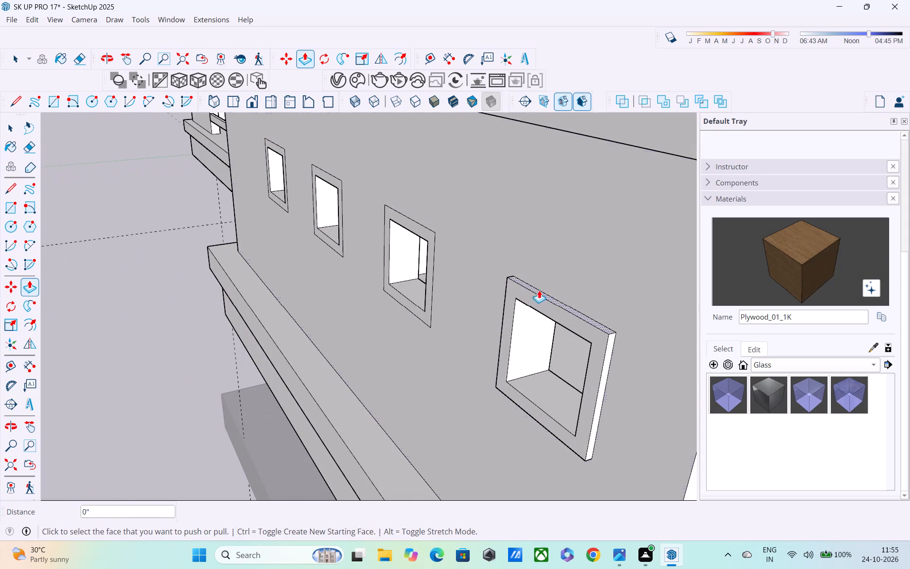
key("space")
key("p")
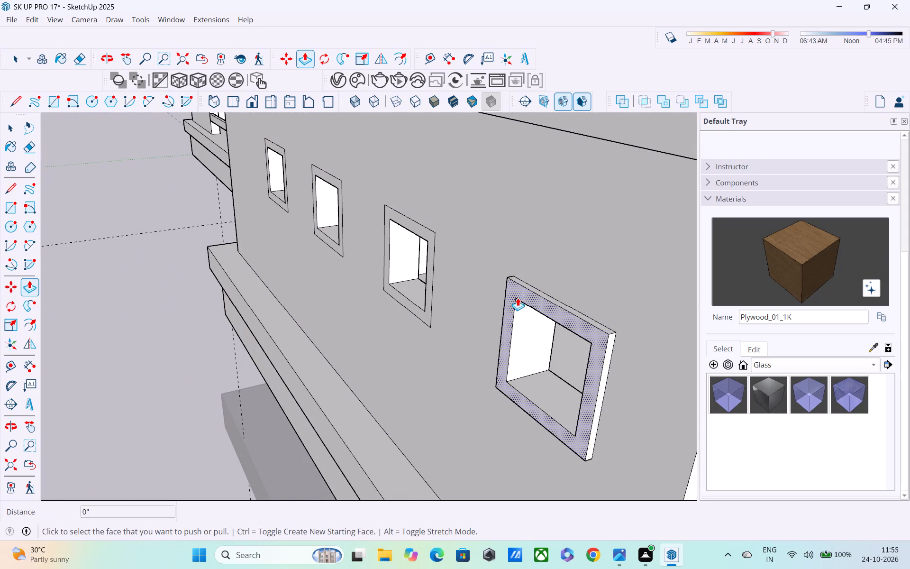
left_click(522, 293)
left_click(544, 279)
Examine the four flush square openings and the front parapet from close up and from the front.
middle_click_drag(545, 290, 553, 233)
scroll(544, 253, "down", 7)
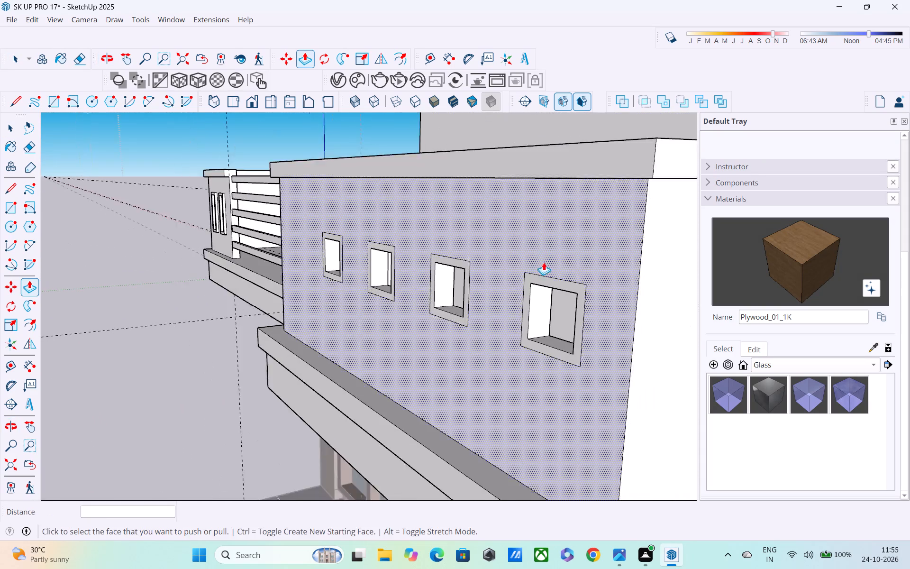
scroll(546, 273, "up", 1)
middle_click_drag(546, 273, 526, 213)
scroll(536, 315, "up", 5)
key("space")
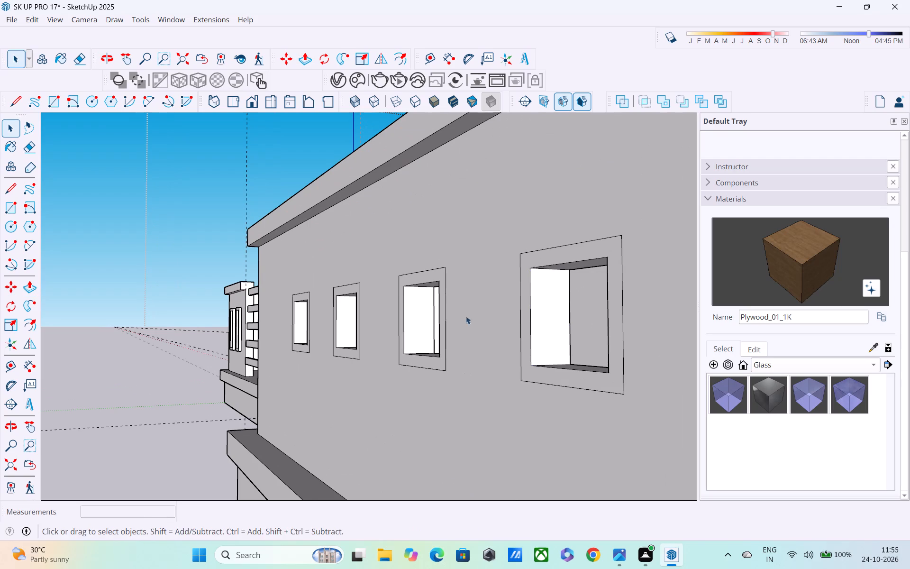
middle_click_drag(412, 321, 630, 346)
scroll(479, 335, "down", 5)
middle_click_drag(464, 332, 395, 358)
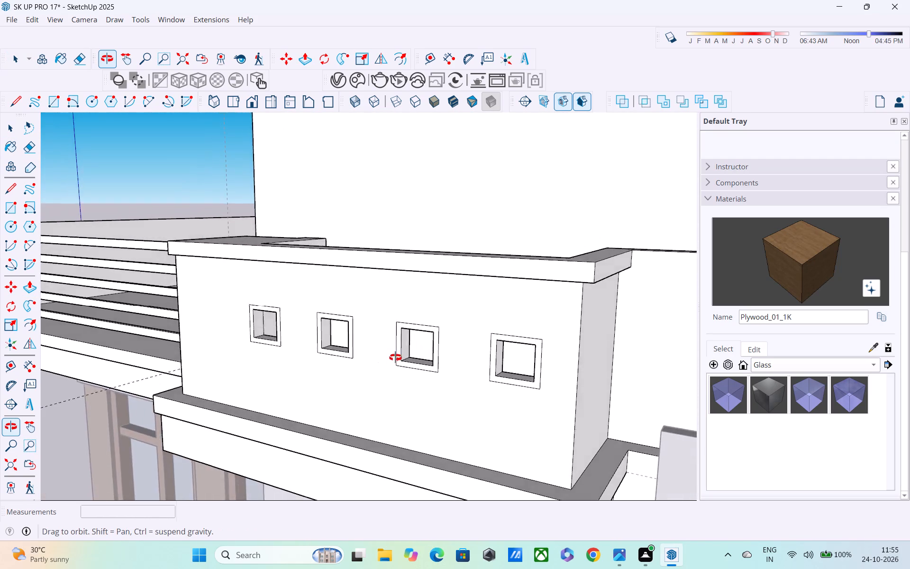
middle_click_drag(395, 358, 503, 354)
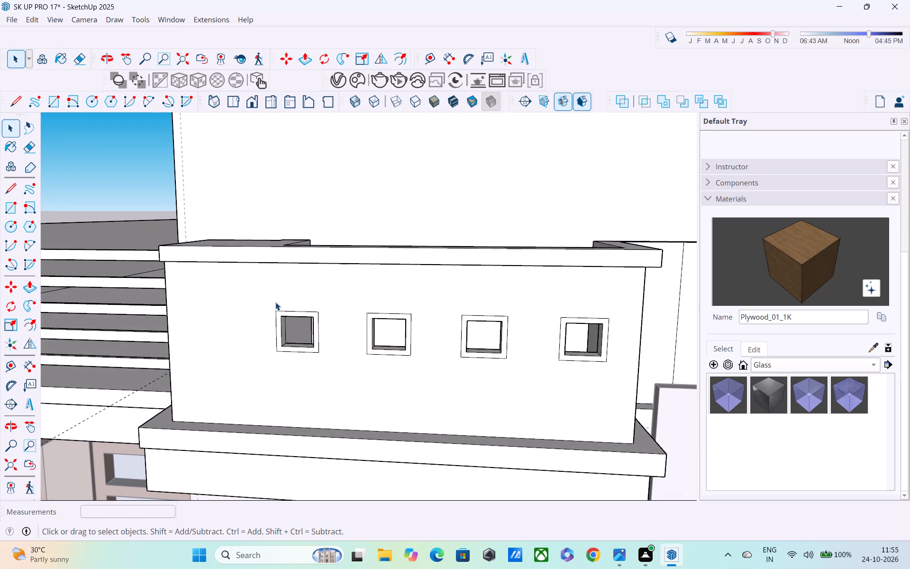
scroll(242, 287, "down", 11)
middle_click_drag(237, 287, 257, 245)
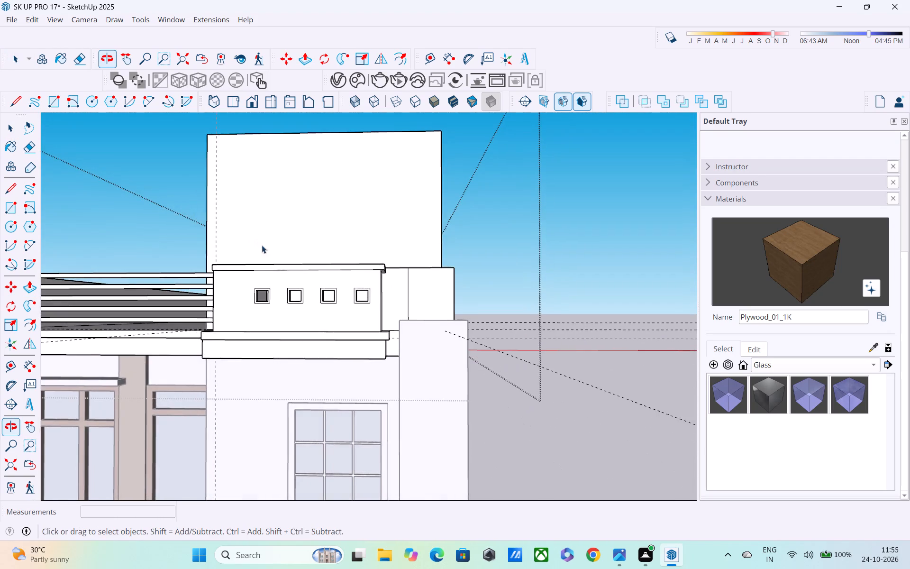
scroll(266, 349, "up", 4)
scroll(246, 271, "up", 5)
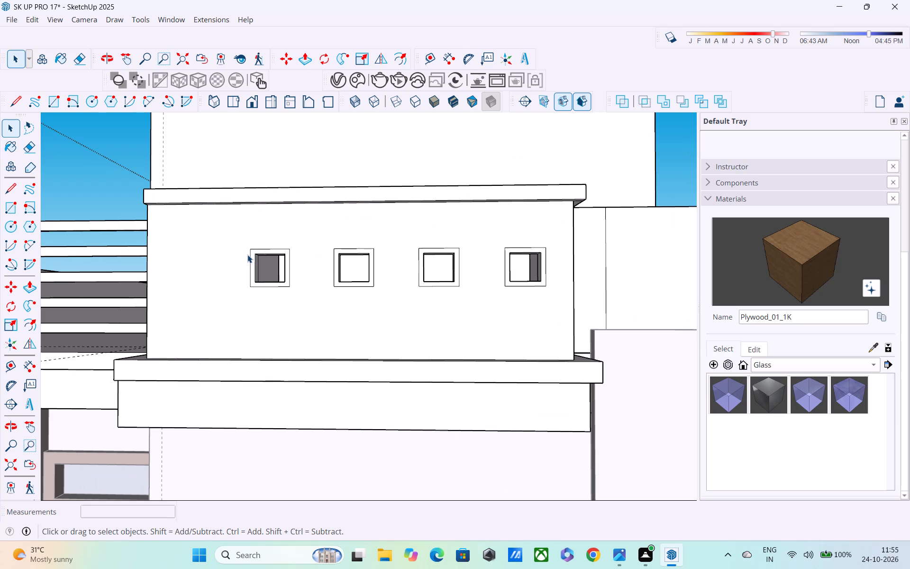
Erase the outlines of the two square openings nearest the railing from the front parapet face.
key("e")
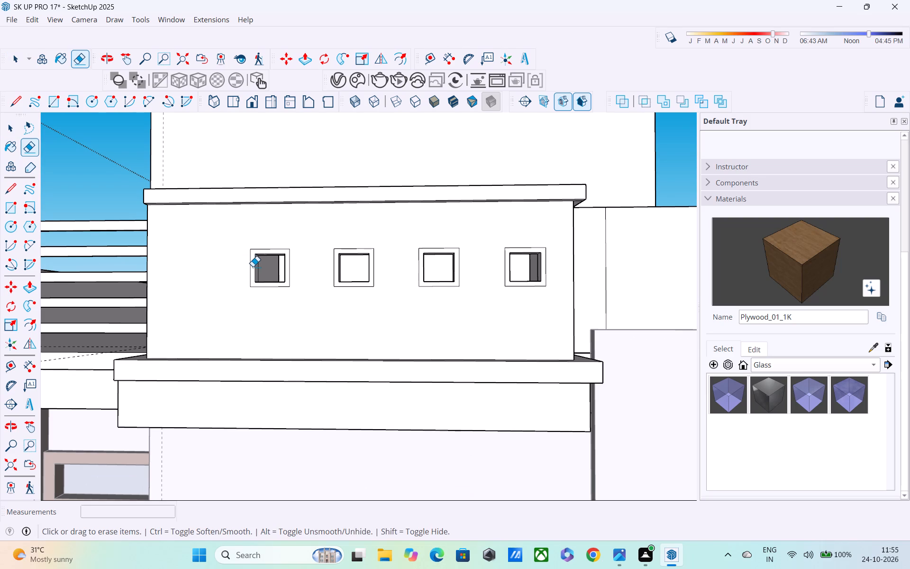
left_click_drag(253, 266, 242, 280)
left_click_drag(267, 242, 270, 275)
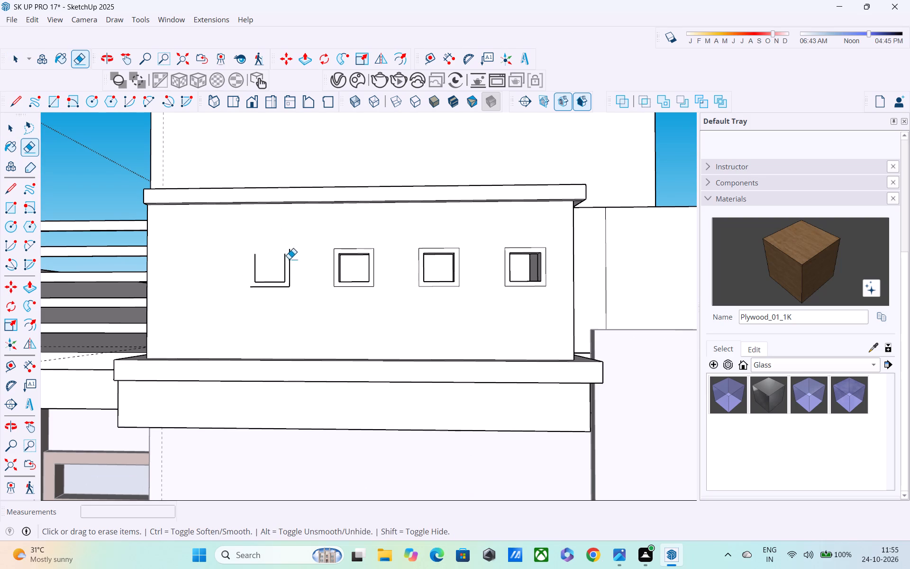
left_click_drag(289, 259, 277, 294)
left_click_drag(267, 248, 240, 283)
left_click_drag(364, 239, 347, 294)
left_click_drag(326, 258, 370, 278)
left_click_drag(377, 254, 361, 284)
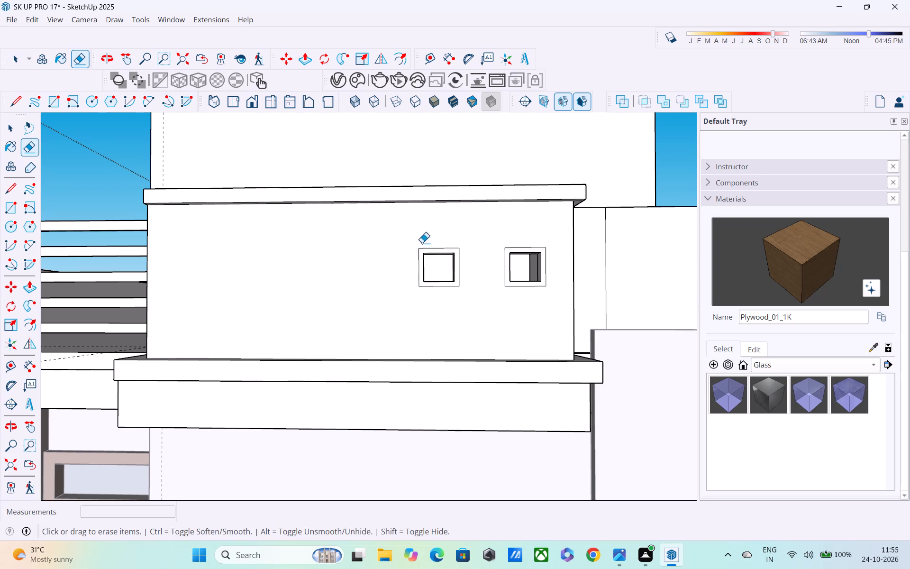
Erase the outlines of the two square openings farthest from the railing from the front parapet face.
middle_click_drag(421, 247, 64, 407)
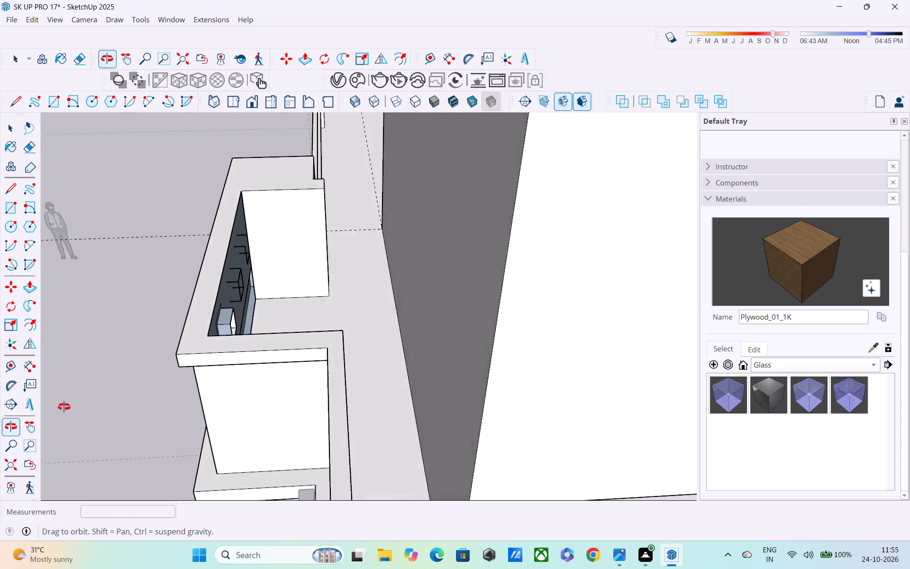
middle_click_drag(64, 407, 0, 345)
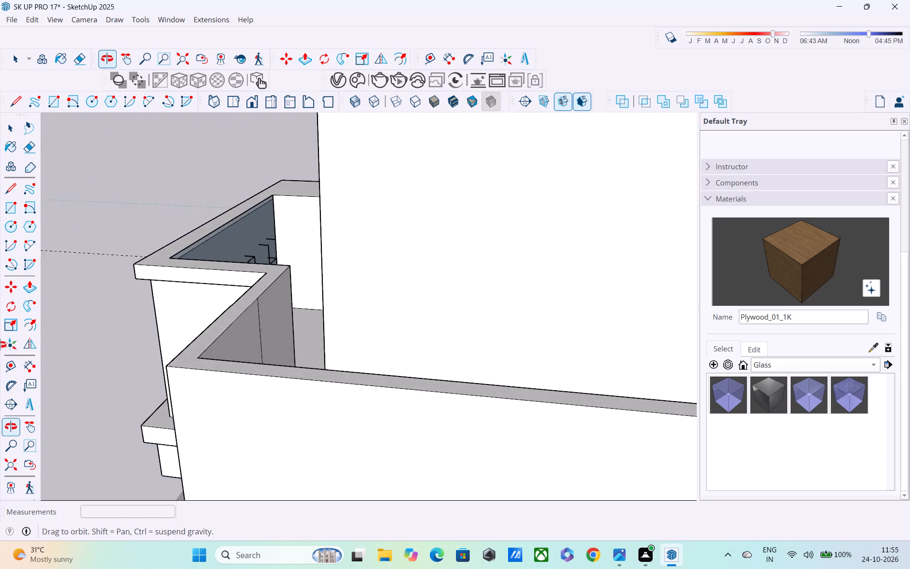
middle_click_drag(0, 345, 284, 306)
left_click_drag(338, 277, 326, 324)
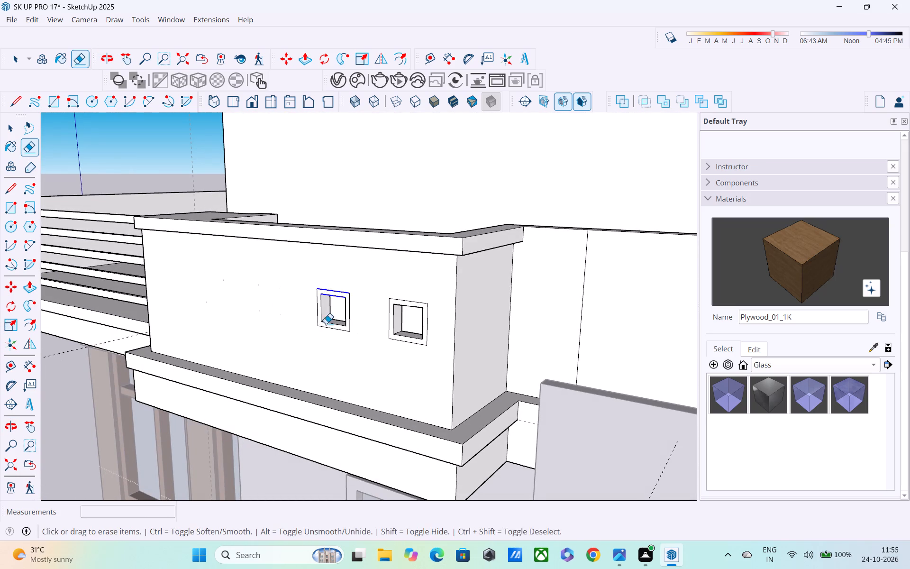
left_click_drag(326, 324, 322, 332)
left_click_drag(308, 297, 428, 312)
left_click_drag(410, 289, 393, 357)
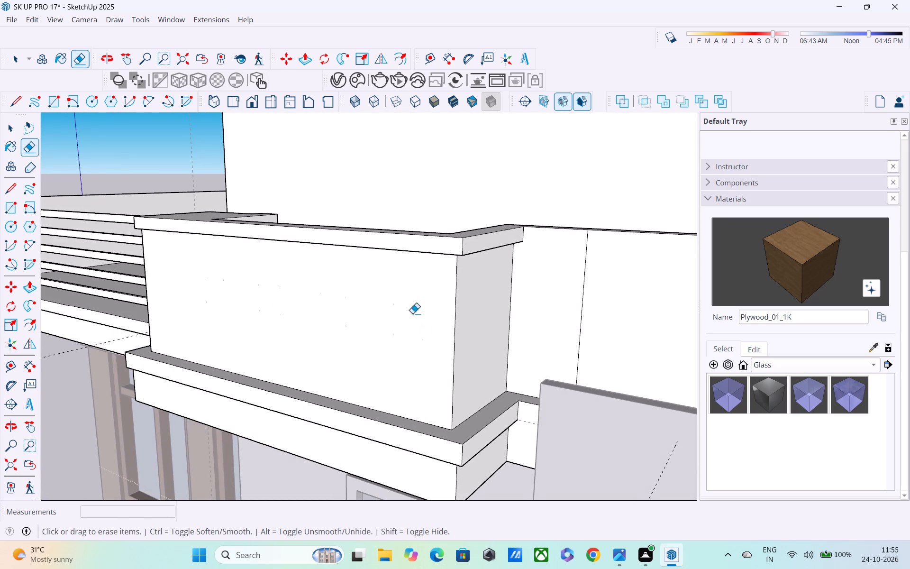
Erase the leftover recess edges of the two middle openings on the inner side of the front parapet.
middle_click_drag(408, 318, 71, 399)
scroll(206, 275, "up", 8)
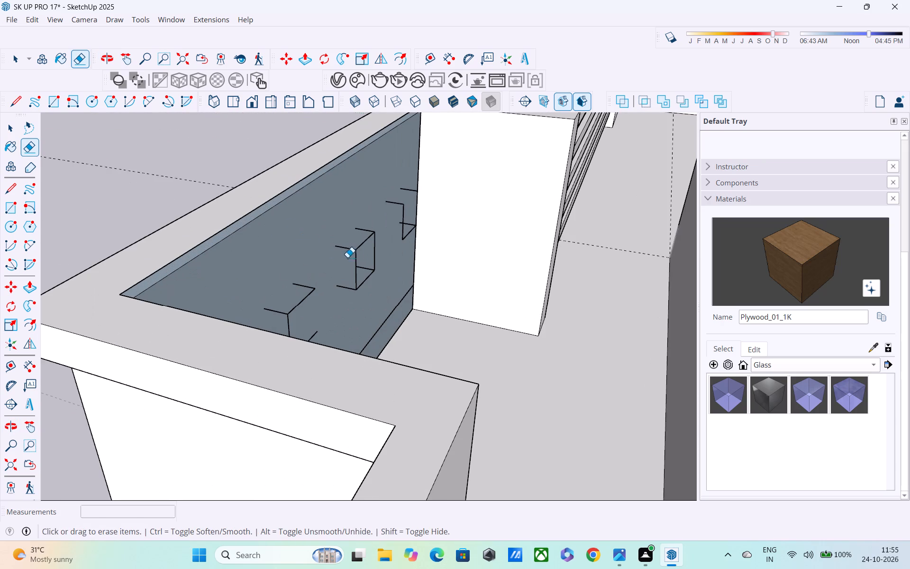
left_click_drag(368, 239, 368, 271)
left_click_drag(370, 231, 315, 277)
left_click_drag(382, 244, 325, 268)
left_click_drag(364, 266, 363, 312)
scroll(357, 310, "up", 1)
middle_click_drag(346, 320, 304, 352)
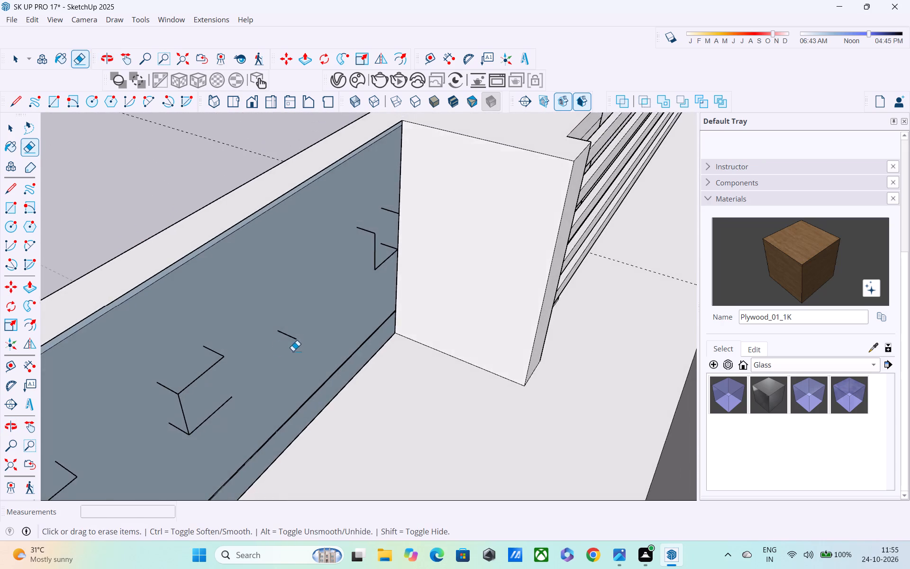
scroll(222, 359, "up", 3)
left_click_drag(198, 368, 200, 421)
left_click_drag(192, 393, 147, 466)
left_click_drag(218, 404, 219, 438)
left_click_drag(151, 402, 145, 416)
left_click_drag(223, 344, 204, 372)
left_click_drag(323, 307, 306, 333)
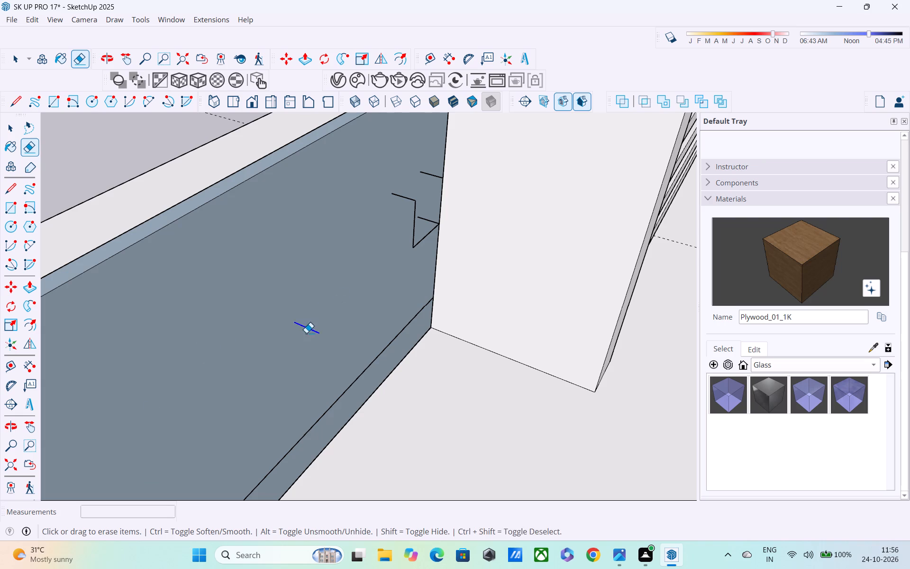
left_click_drag(306, 333, 306, 333)
Erase the leftover recess edges of the opening nearest the railing, inside the front parapet.
left_click_drag(437, 169, 396, 222)
left_click_drag(396, 222, 397, 224)
left_click_drag(426, 211, 422, 238)
left_click_drag(425, 216, 377, 239)
Erase the leftover recess edges of the opening farthest from the railing, inside the front parapet.
scroll(378, 238, "down", 4)
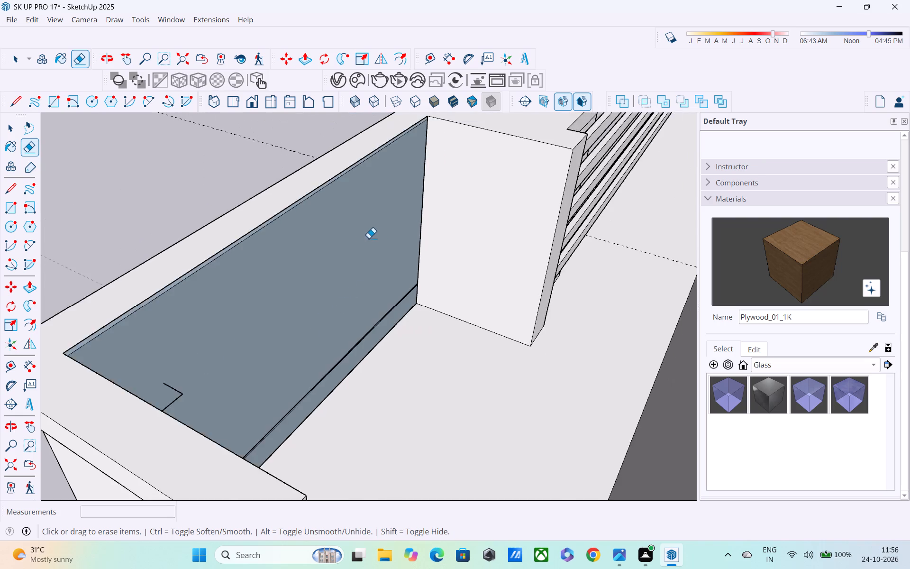
middle_click_drag(365, 238, 428, 233)
scroll(363, 238, "up", 1)
scroll(397, 277, "down", 1)
scroll(394, 289, "up", 5)
middle_click_drag(384, 294, 361, 292)
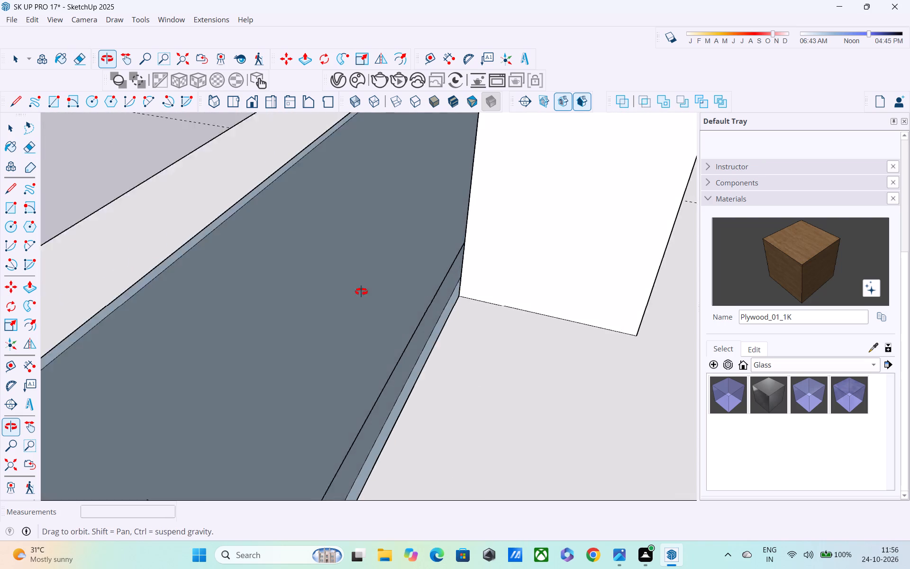
middle_click_drag(361, 292, 373, 301)
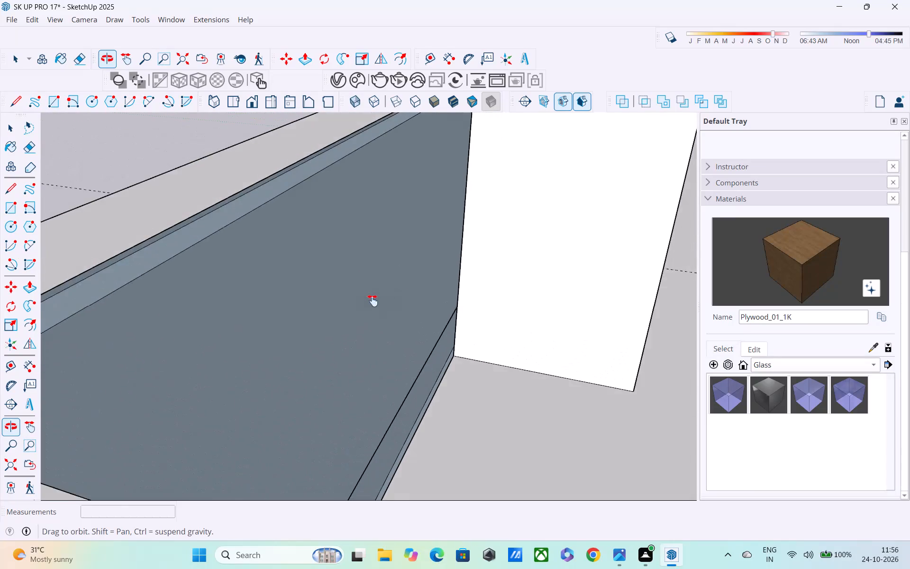
middle_click_drag(373, 301, 428, 278)
middle_click_drag(431, 285, 409, 292)
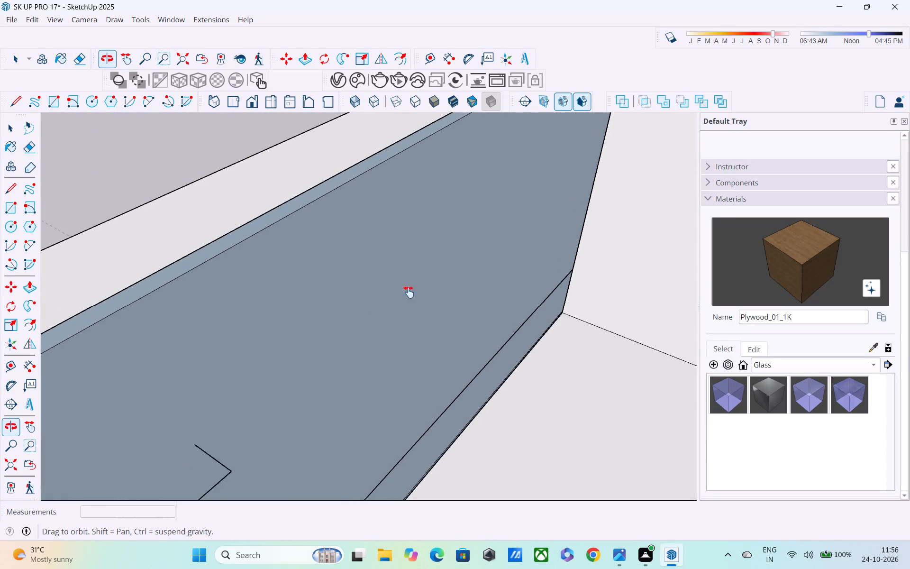
middle_click_drag(409, 292, 437, 275)
middle_click_drag(392, 332, 298, 296)
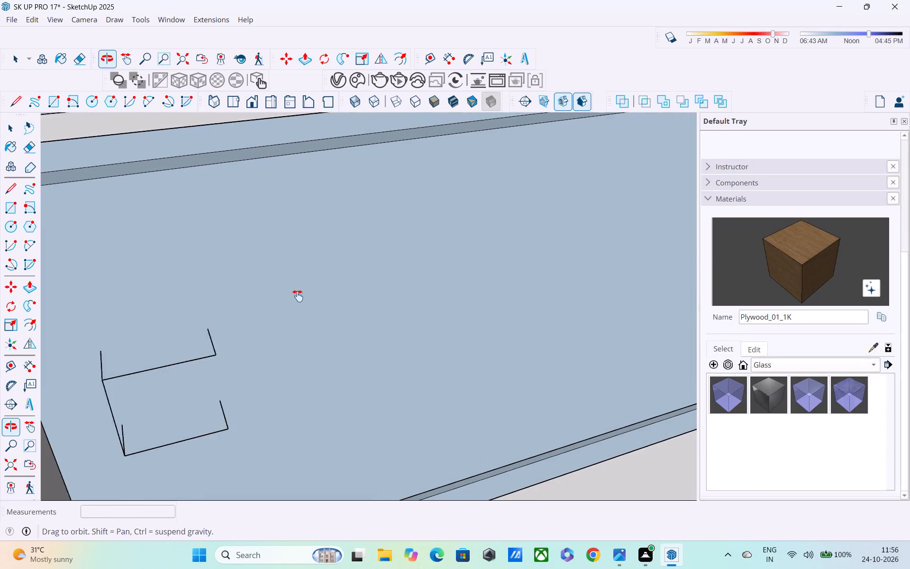
middle_click_drag(298, 296, 336, 279)
left_click_drag(174, 348, 174, 385)
left_click_drag(174, 385, 155, 432)
left_click_drag(163, 425, 220, 439)
left_click_drag(268, 402, 264, 409)
left_click_drag(270, 325, 213, 343)
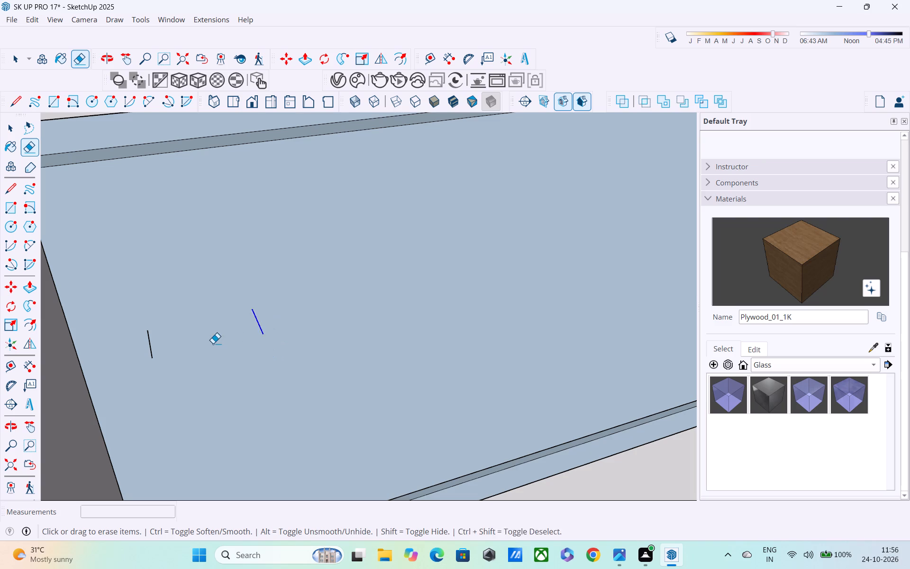
left_click_drag(213, 343, 206, 343)
left_click_drag(173, 328, 130, 355)
Draw a rectangle about 5' 2" by 3' over the inner face of the front parapet, from top corner to opposite bottom corner.
middle_click_drag(136, 353, 100, 376)
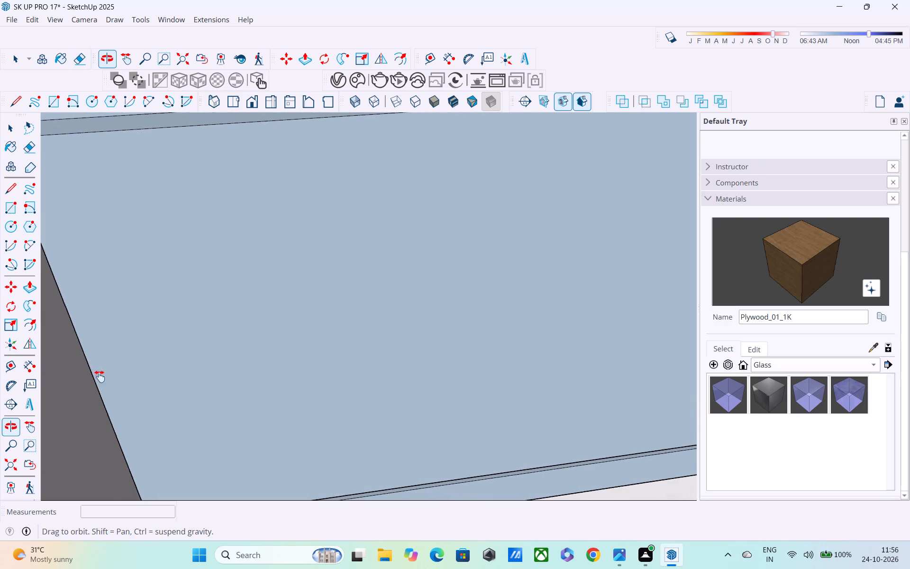
middle_click_drag(100, 376, 227, 431)
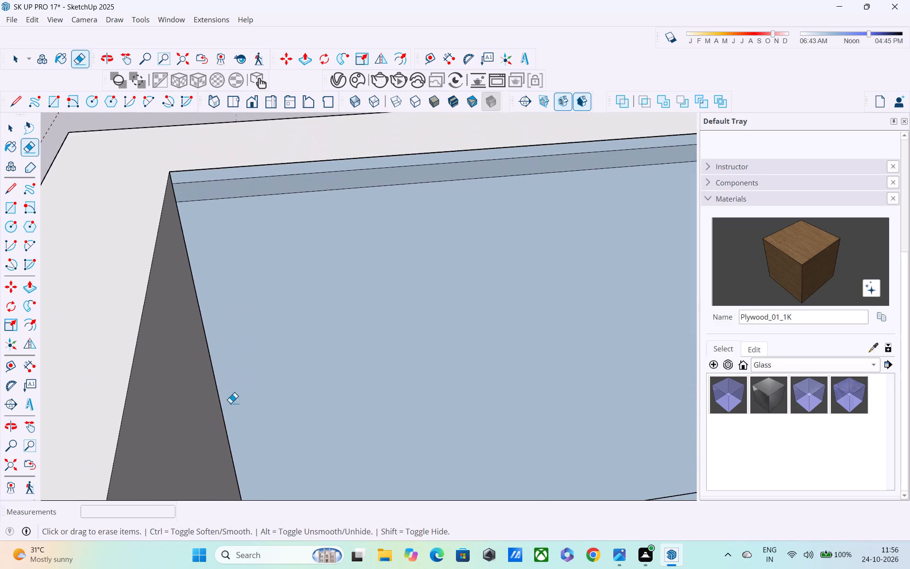
middle_click_drag(229, 397, 169, 358)
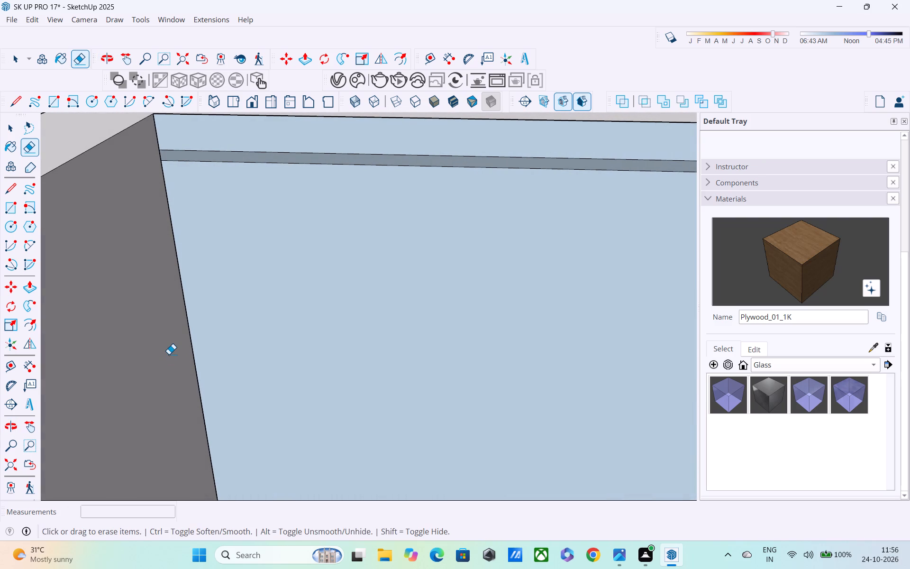
key("r")
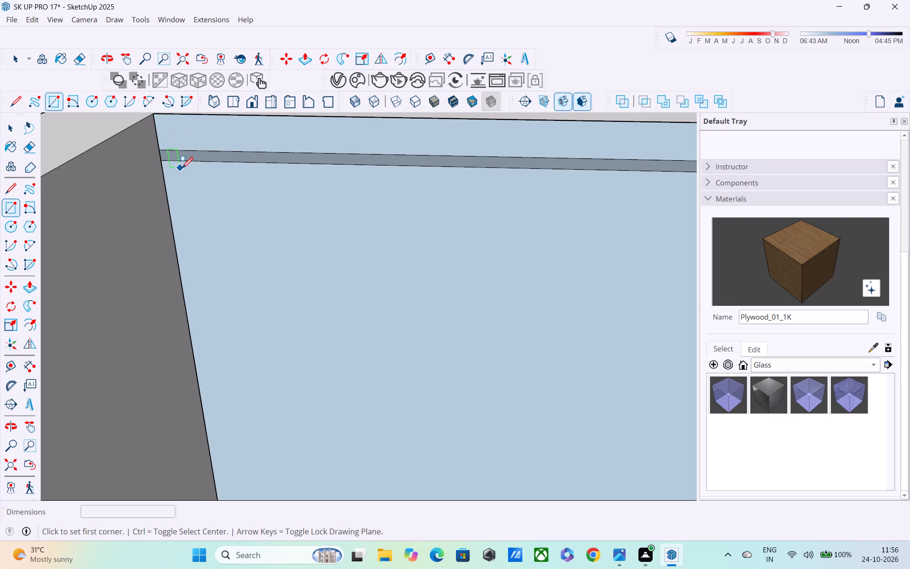
middle_click_drag(185, 182, 202, 231, "shift")
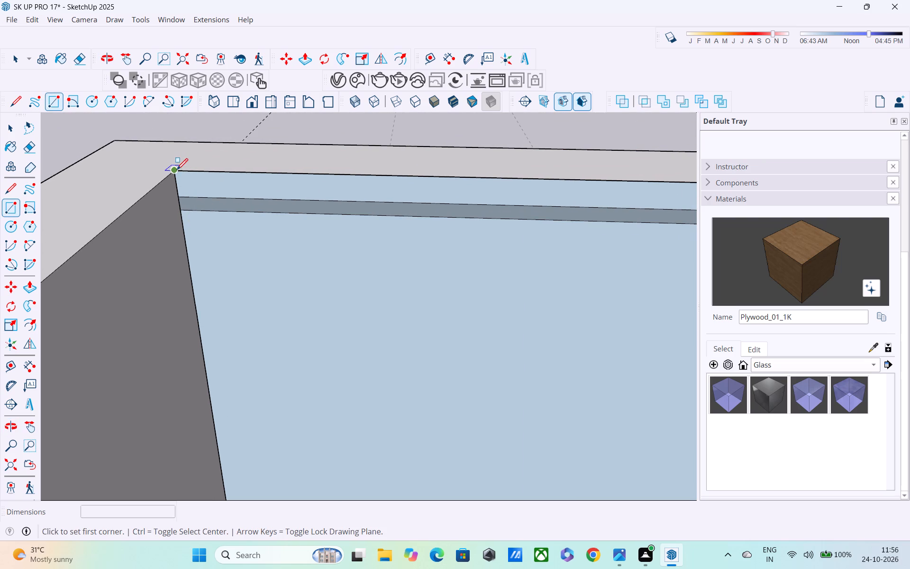
left_click(177, 171)
middle_click_drag(289, 274, 174, 196, "shift")
scroll(191, 210, "down", 5)
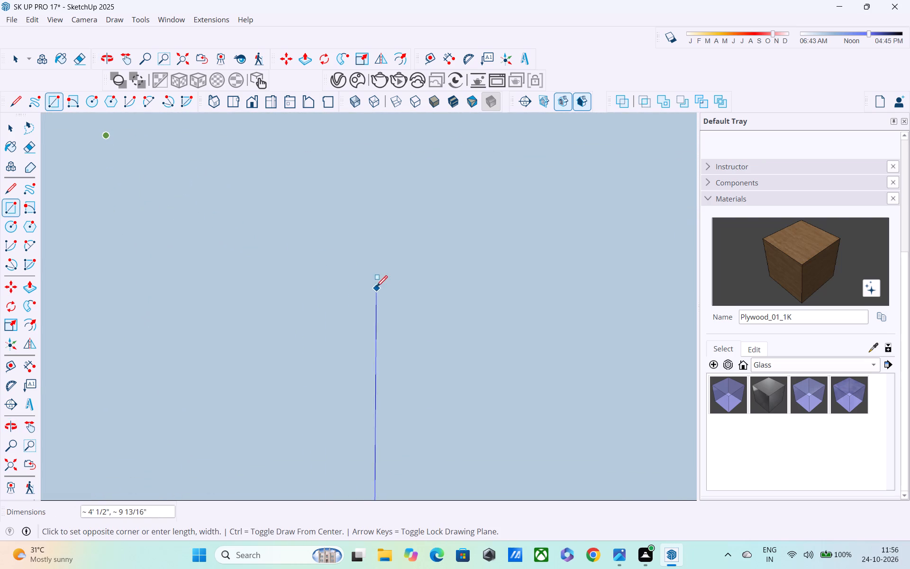
middle_click_drag(363, 282, 332, 269, "shift")
left_click(9, 463)
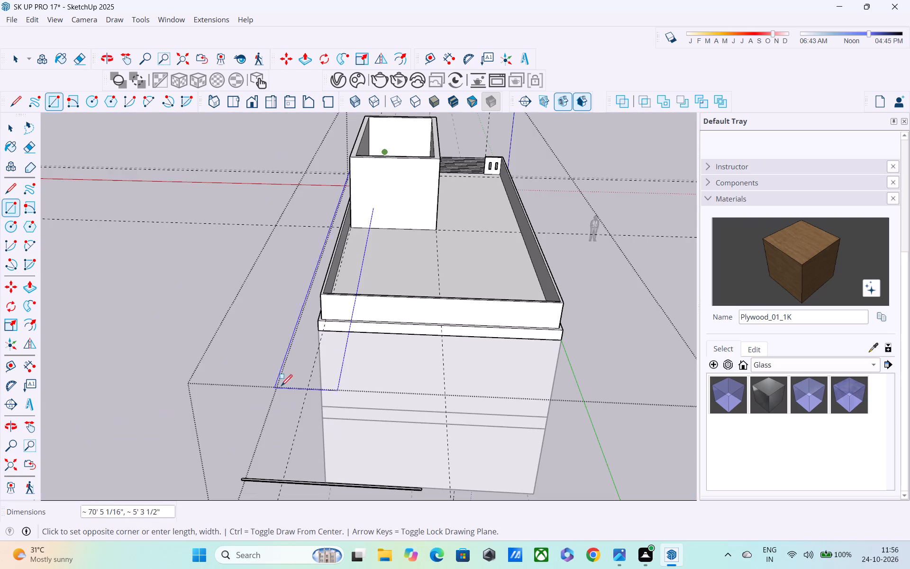
middle_click_drag(321, 360, 435, 427)
middle_click_drag(372, 275, 436, 505)
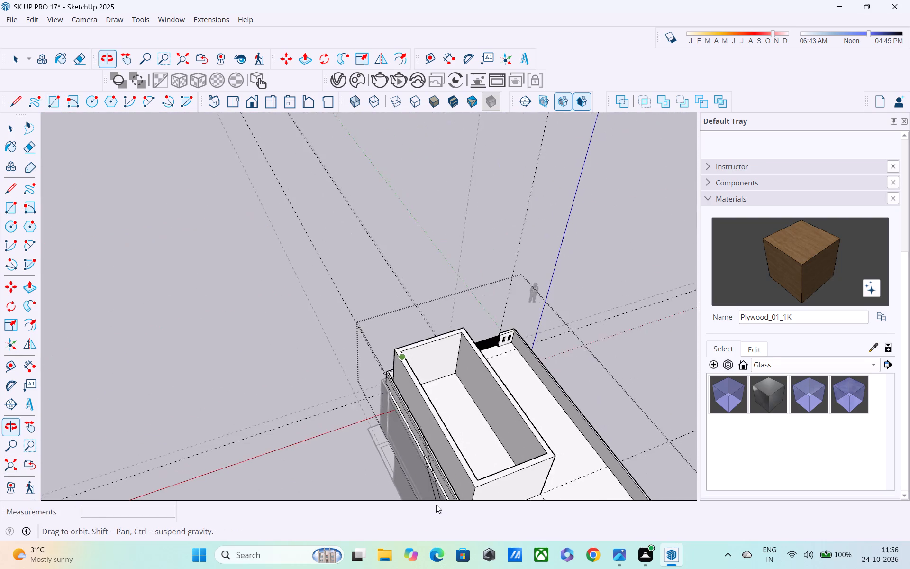
middle_click_drag(436, 505, 436, 505)
scroll(432, 378, "up", 4)
middle_click_drag(420, 366, 489, 520)
scroll(435, 381, "up", 6)
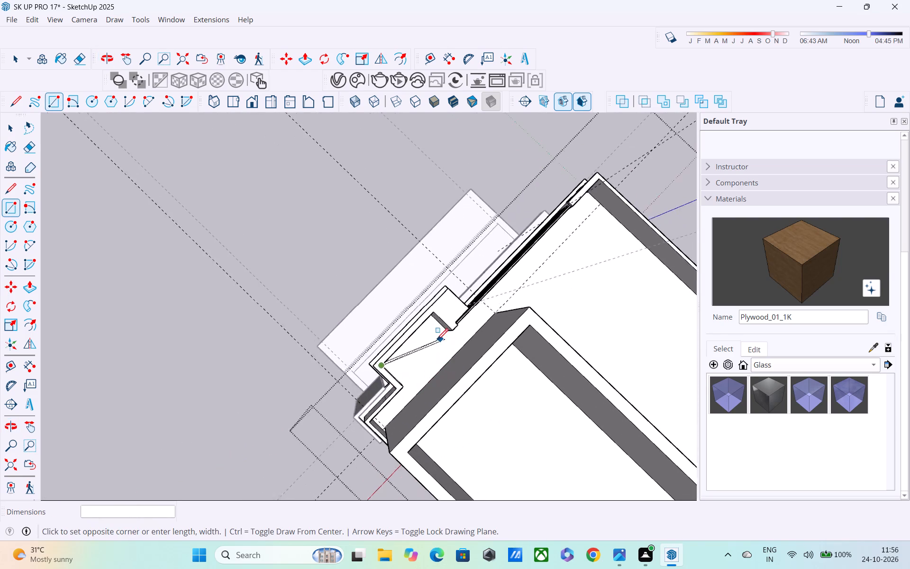
scroll(437, 341, "up", 3)
middle_click_drag(413, 327, 411, 283)
scroll(419, 257, "up", 8)
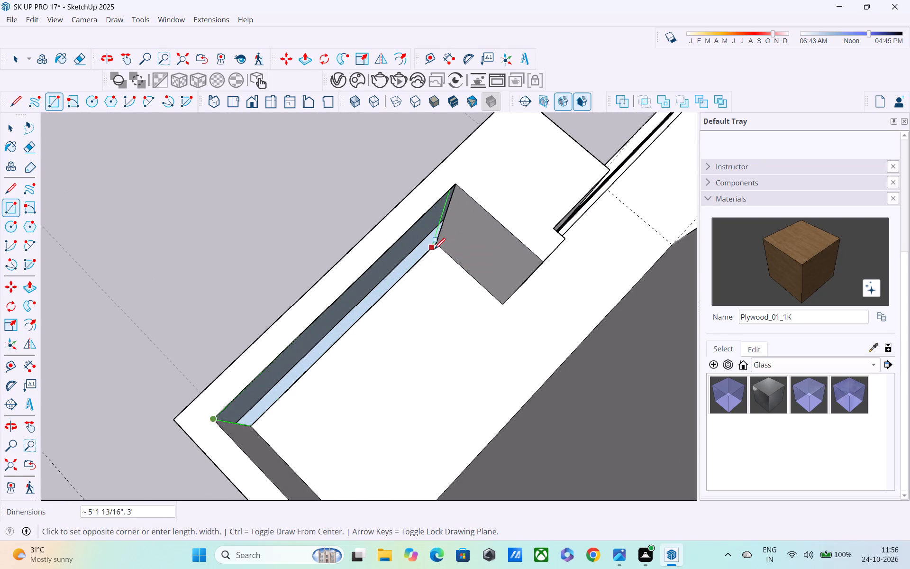
left_click(440, 248)
Examine the front parapet, its coping and the ledge beneath it from above and from the front of the house.
middle_click_drag(441, 250, 510, 249)
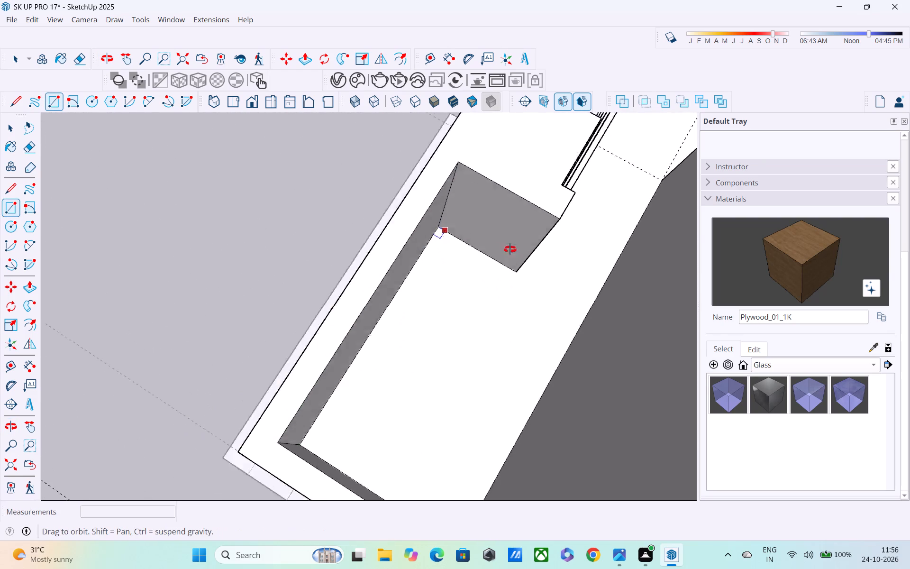
middle_click_drag(510, 249, 714, 134)
middle_click_drag(473, 210, 384, 429)
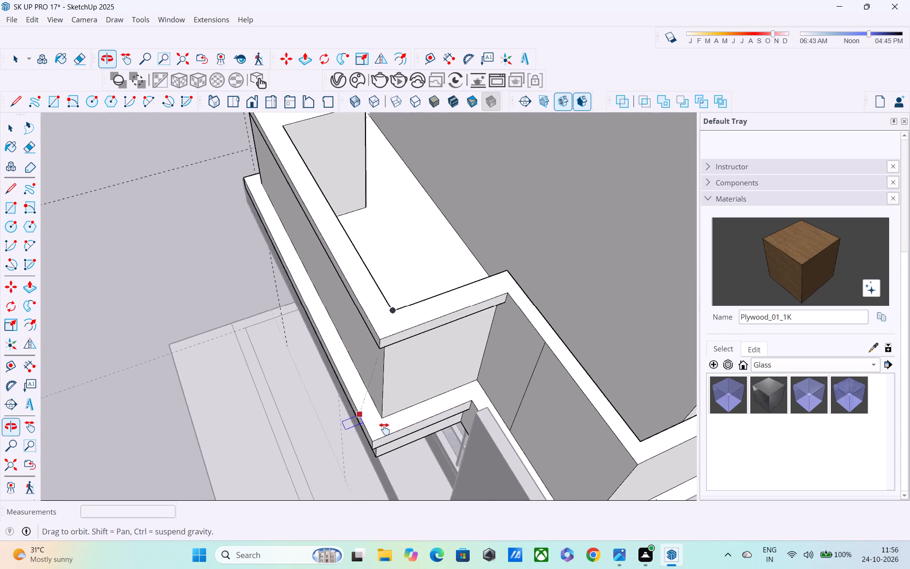
middle_click_drag(384, 429, 378, 430)
middle_click_drag(355, 391, 520, 220)
middle_click_drag(418, 237, 594, 267, "shift")
middle_click_drag(398, 275, 400, 217, "shift")
middle_click_drag(307, 269, 551, 278)
middle_click_drag(432, 280, 374, 304)
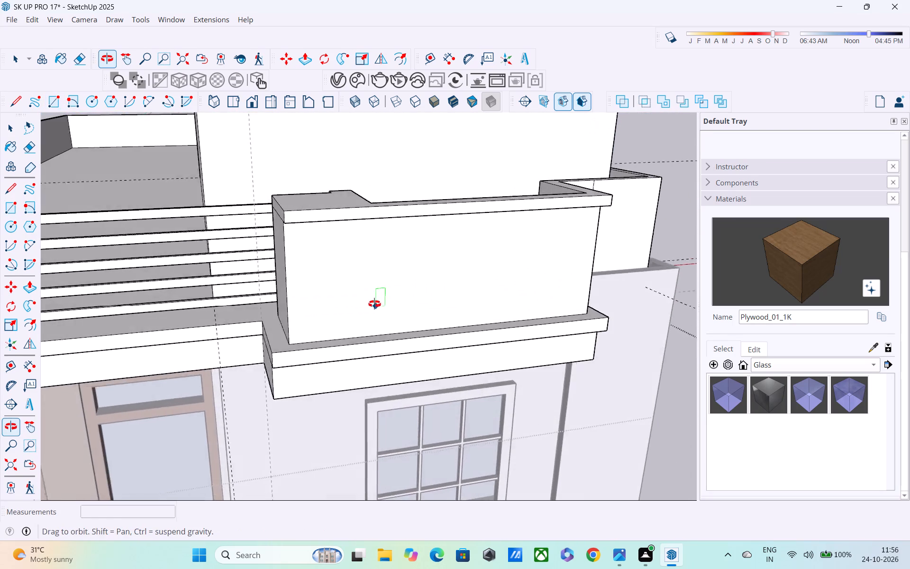
middle_click_drag(374, 304, 346, 317)
scroll(294, 343, "up", 3)
middle_click_drag(259, 355, 251, 286)
scroll(250, 285, "down", 5)
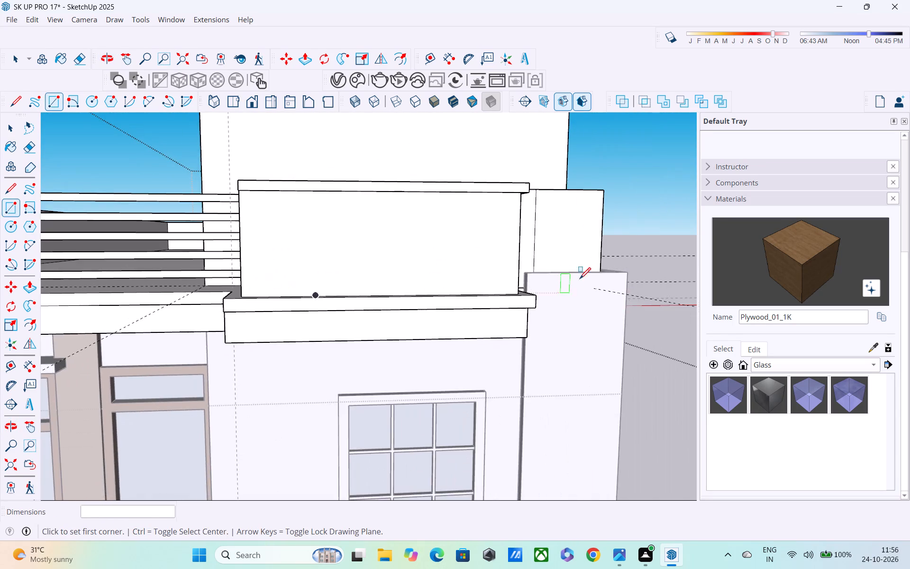
middle_click_drag(580, 279, 499, 264)
scroll(474, 279, "down", 4)
middle_click_drag(458, 301, 471, 370)
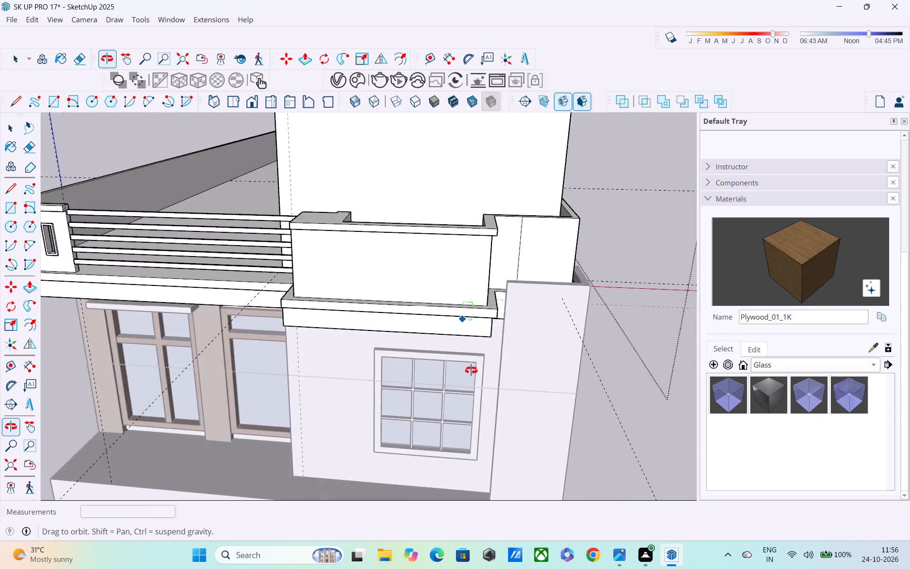
middle_click_drag(471, 370, 528, 299)
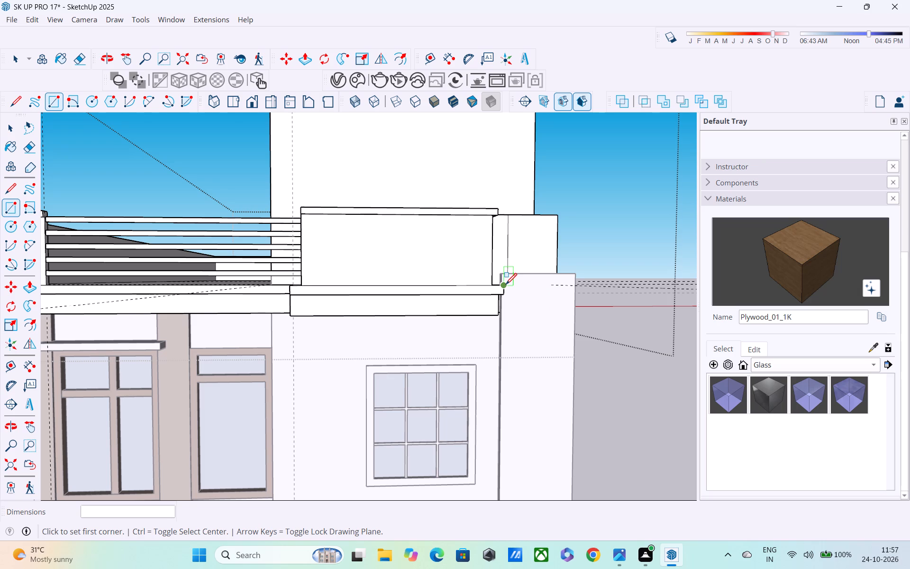
scroll(504, 284, "up", 1)
scroll(460, 251, "down", 2)
key("space")
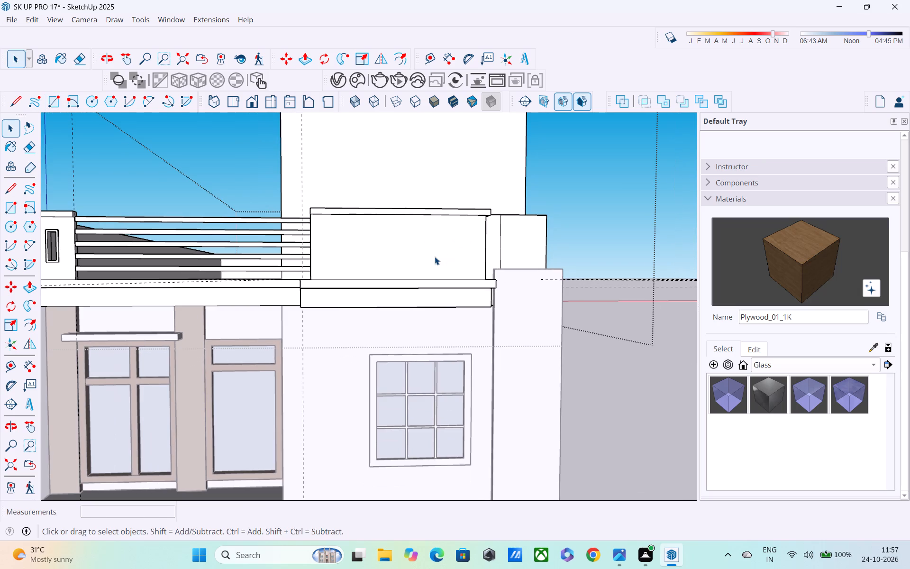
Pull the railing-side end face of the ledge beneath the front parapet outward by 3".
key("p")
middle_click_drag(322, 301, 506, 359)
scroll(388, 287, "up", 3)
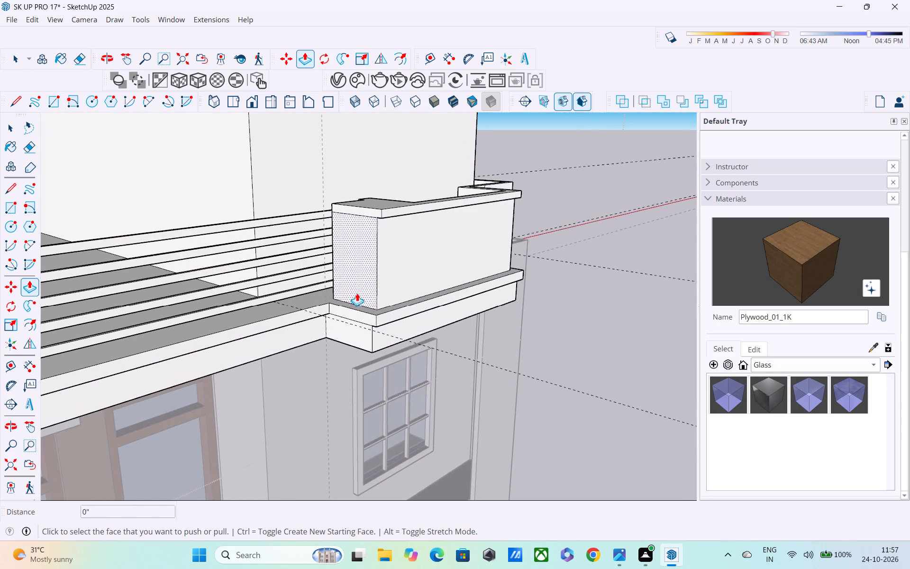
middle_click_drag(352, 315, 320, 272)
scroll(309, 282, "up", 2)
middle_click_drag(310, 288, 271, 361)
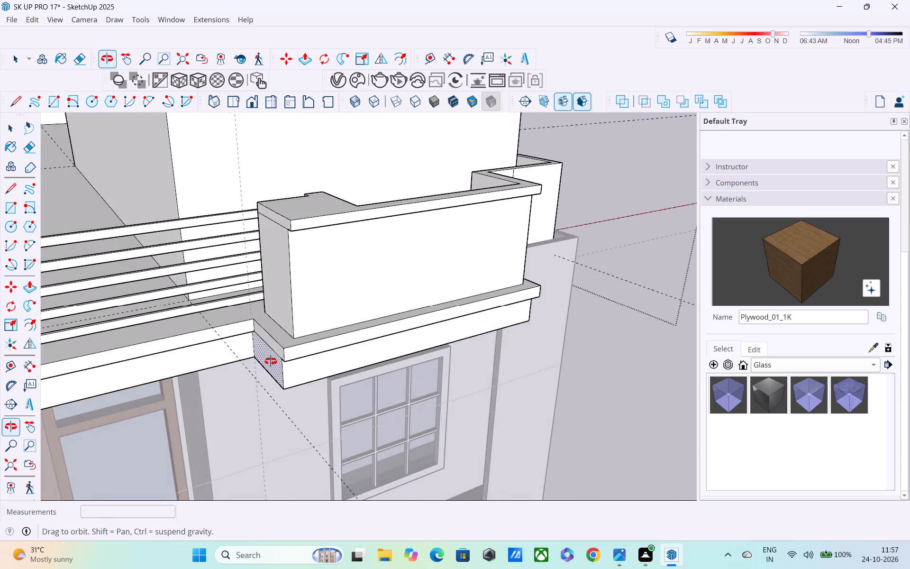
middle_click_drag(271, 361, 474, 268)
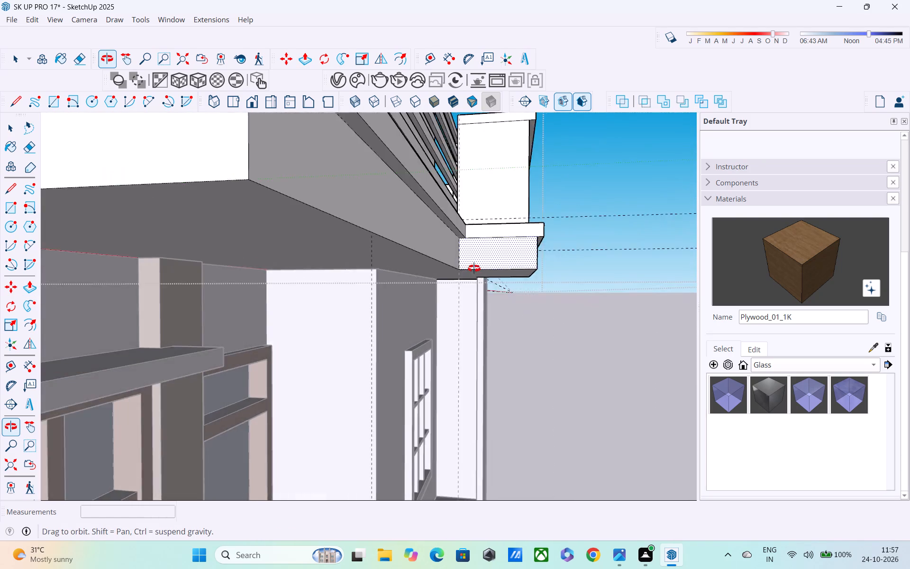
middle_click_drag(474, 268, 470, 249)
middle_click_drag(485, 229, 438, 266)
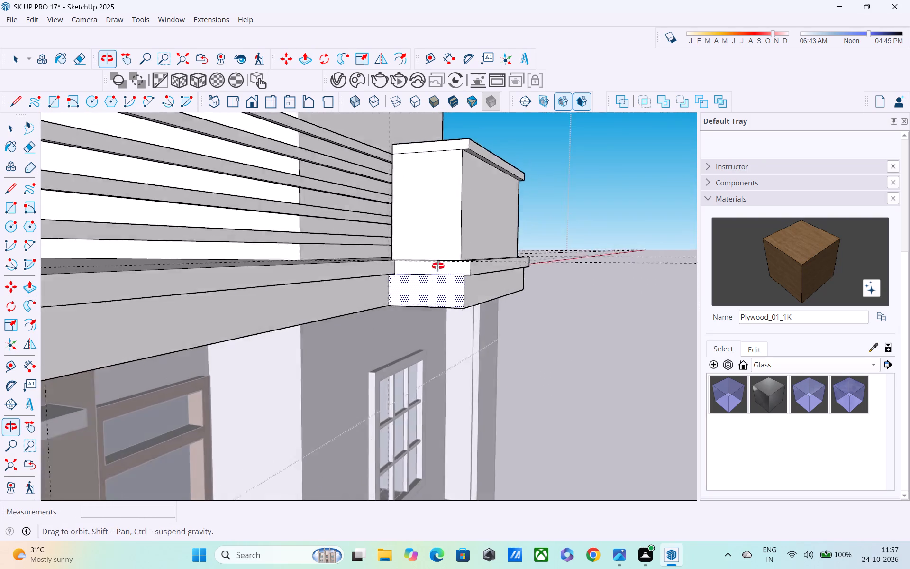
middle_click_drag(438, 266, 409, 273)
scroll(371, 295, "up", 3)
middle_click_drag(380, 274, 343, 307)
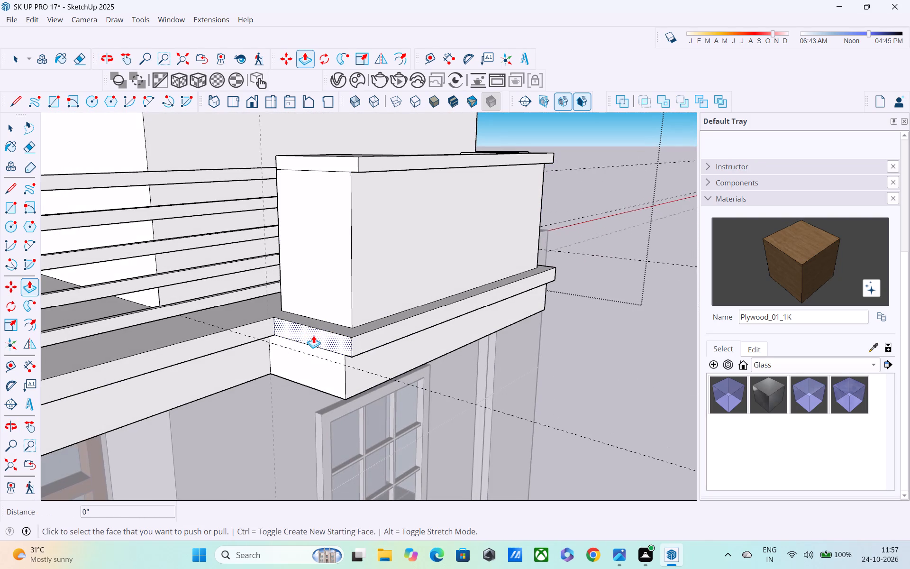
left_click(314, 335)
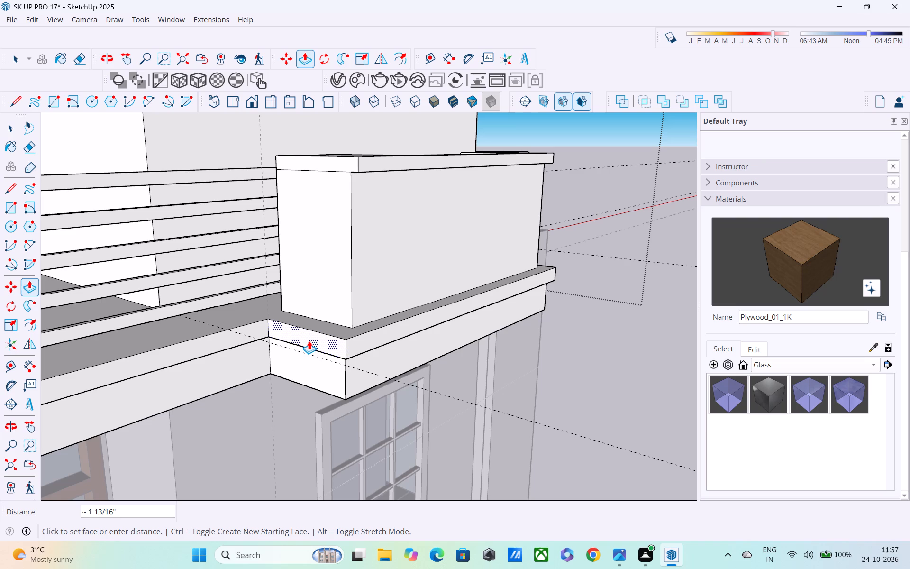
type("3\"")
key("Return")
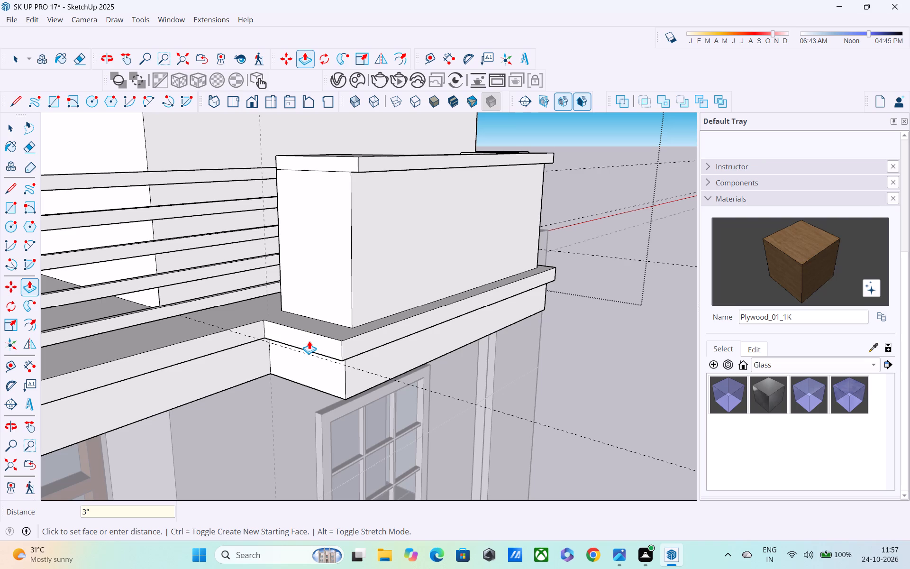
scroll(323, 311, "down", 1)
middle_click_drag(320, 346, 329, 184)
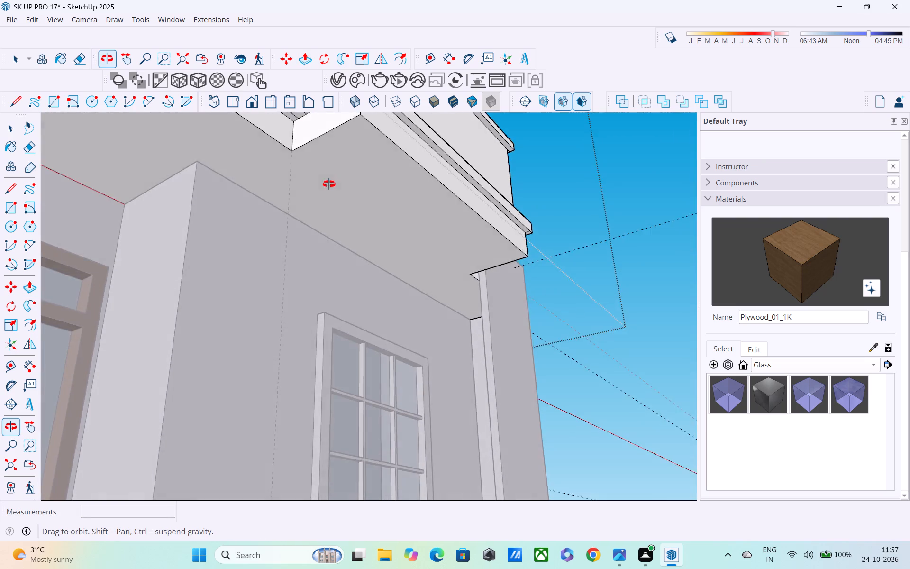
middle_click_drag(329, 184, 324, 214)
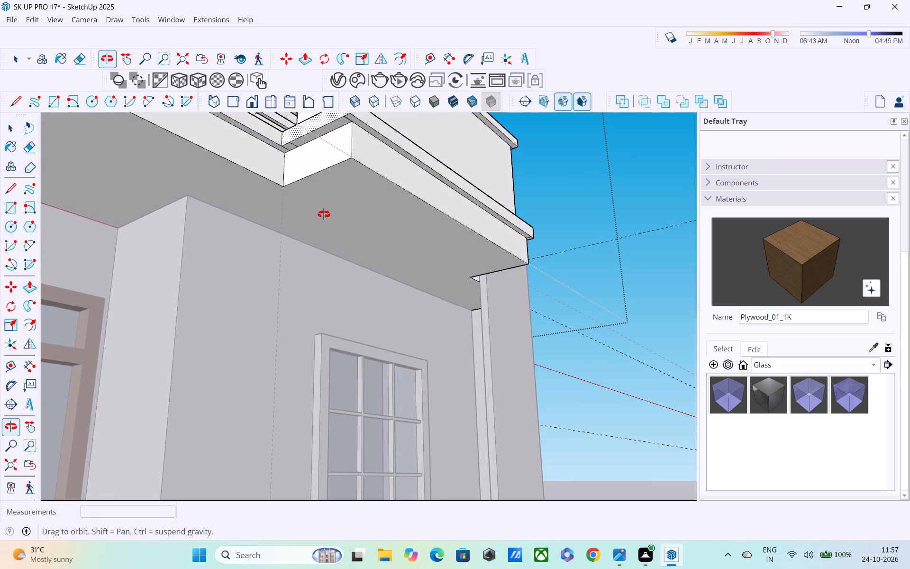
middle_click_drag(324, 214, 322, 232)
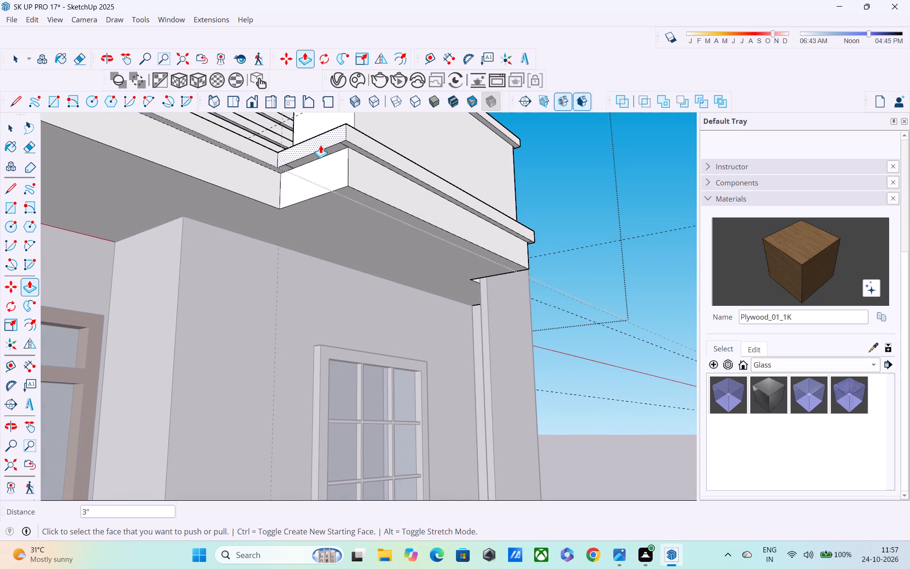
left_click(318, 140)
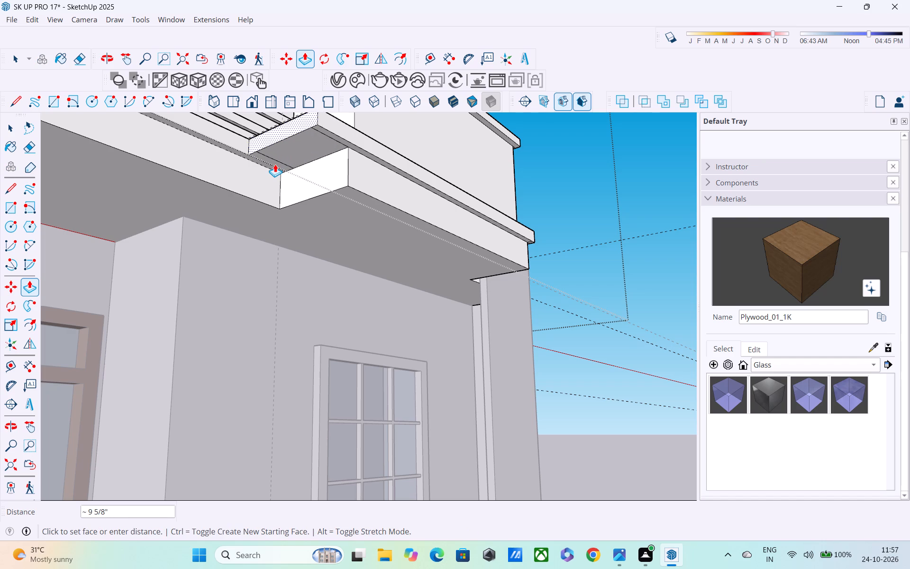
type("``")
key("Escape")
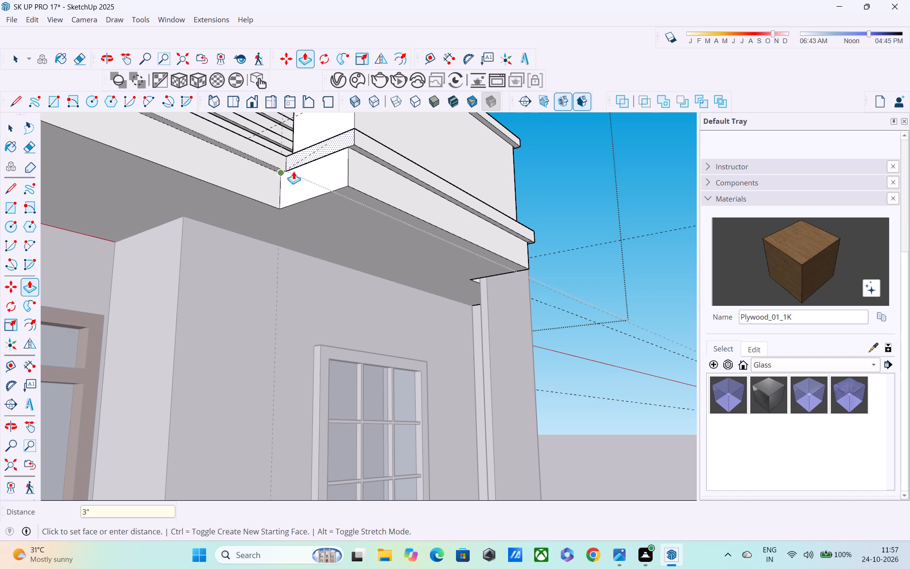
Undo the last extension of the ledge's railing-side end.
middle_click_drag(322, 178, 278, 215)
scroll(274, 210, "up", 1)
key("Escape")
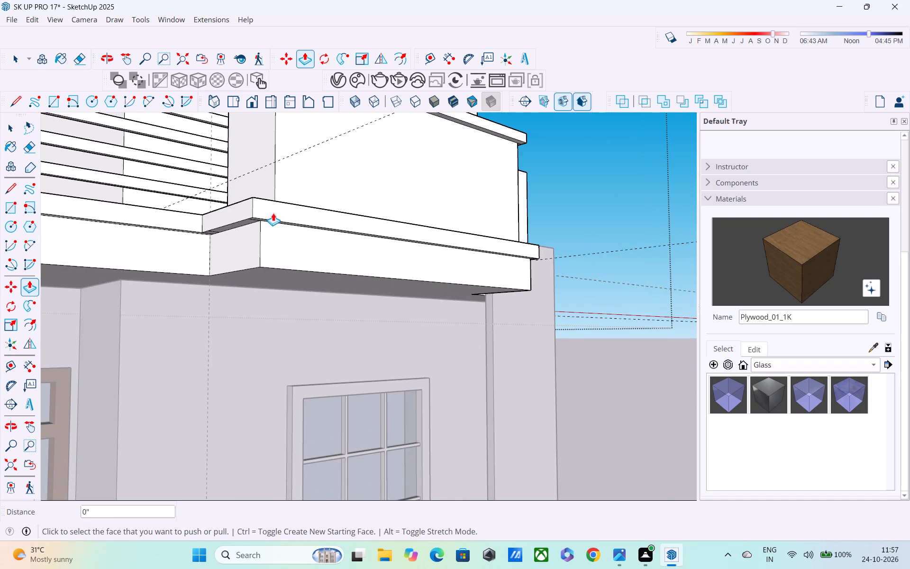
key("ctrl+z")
Pull the railing-side end face of the ledge beneath the front parapet outward by 2".
middle_click_drag(250, 229, 232, 278)
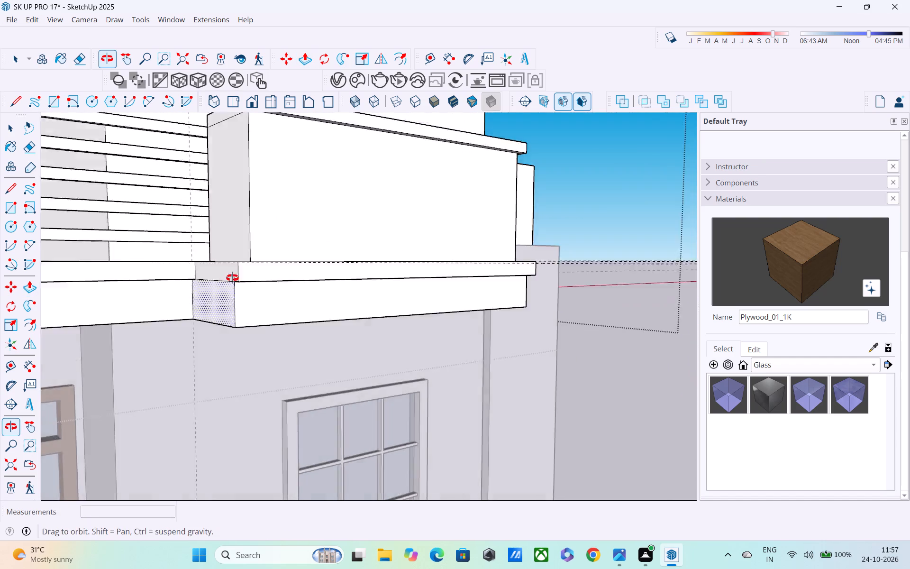
middle_click_drag(232, 278, 219, 324)
scroll(200, 385, "up", 3)
left_click(200, 384)
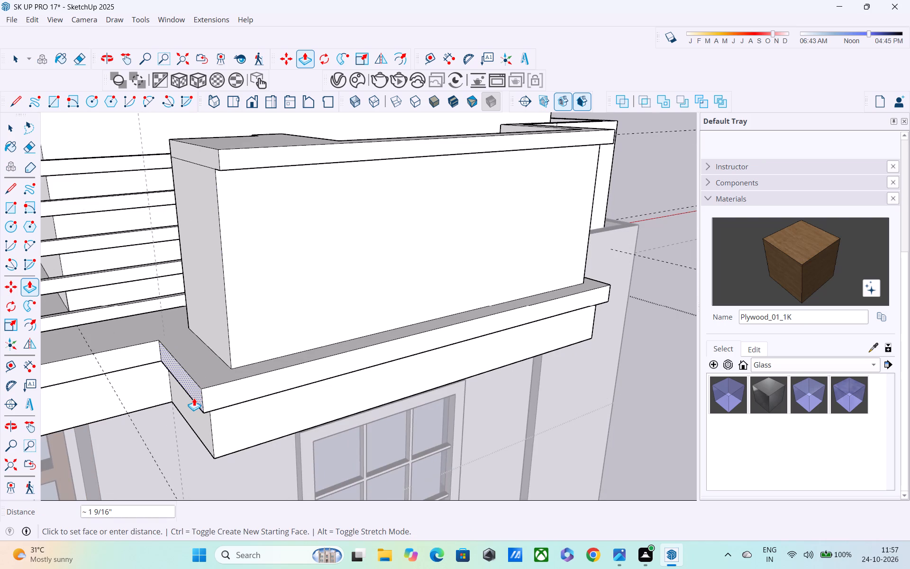
type("2\"")
key("Return")
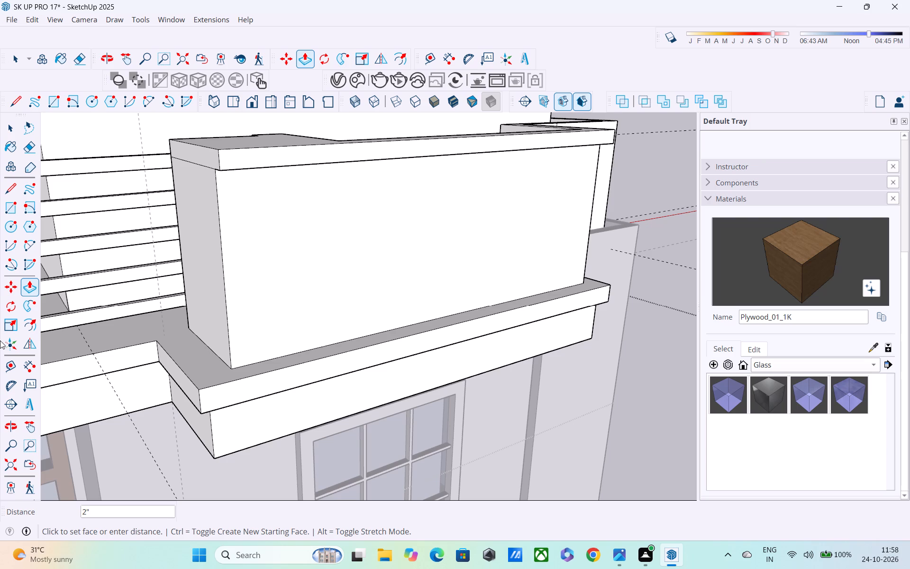
Pull the front parapet's railing-side end face outward to line up with the end of the beam beneath the ledge.
middle_click_drag(200, 338, 247, 293)
scroll(296, 271, "up", 2)
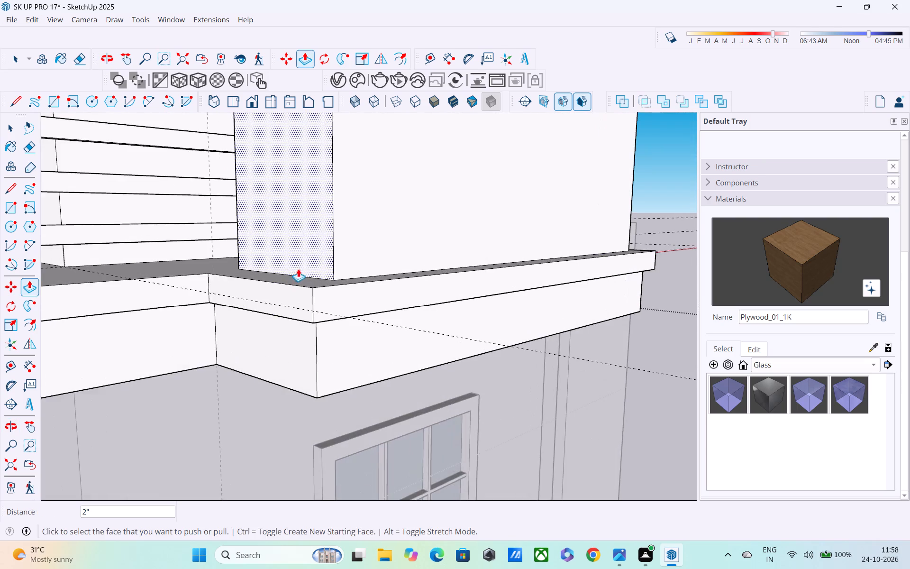
middle_click_drag(299, 260, 300, 218)
left_click(319, 170)
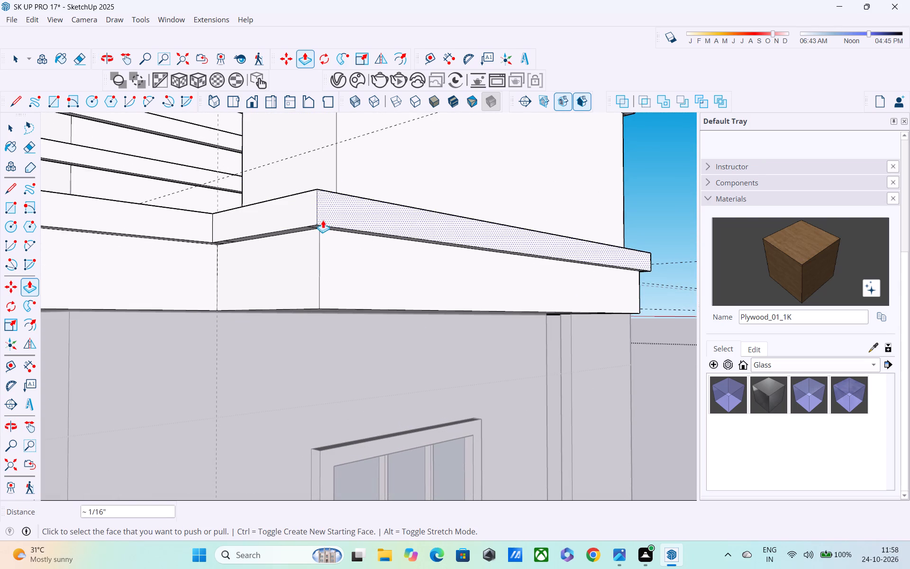
left_click(328, 166)
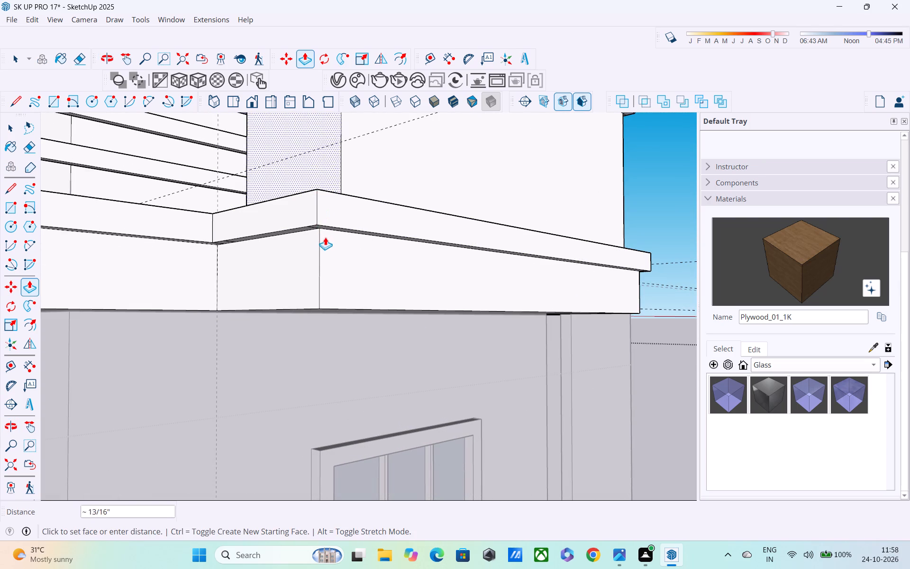
left_click(322, 252)
Pull the parapet's front face outward by 2" towards the front plane of the beam beneath the ledge.
middle_click_drag(320, 253, 145, 321)
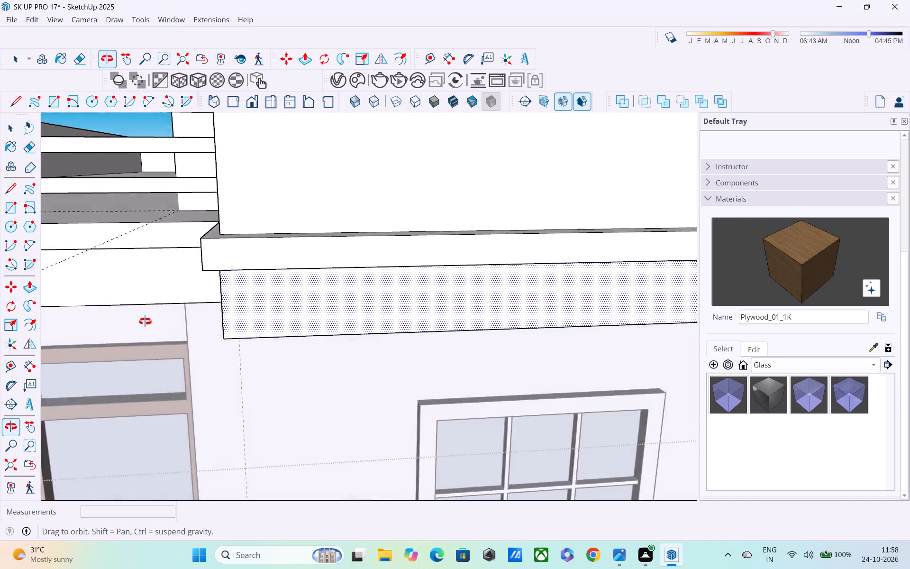
middle_click_drag(145, 321, 258, 397)
left_click(296, 261)
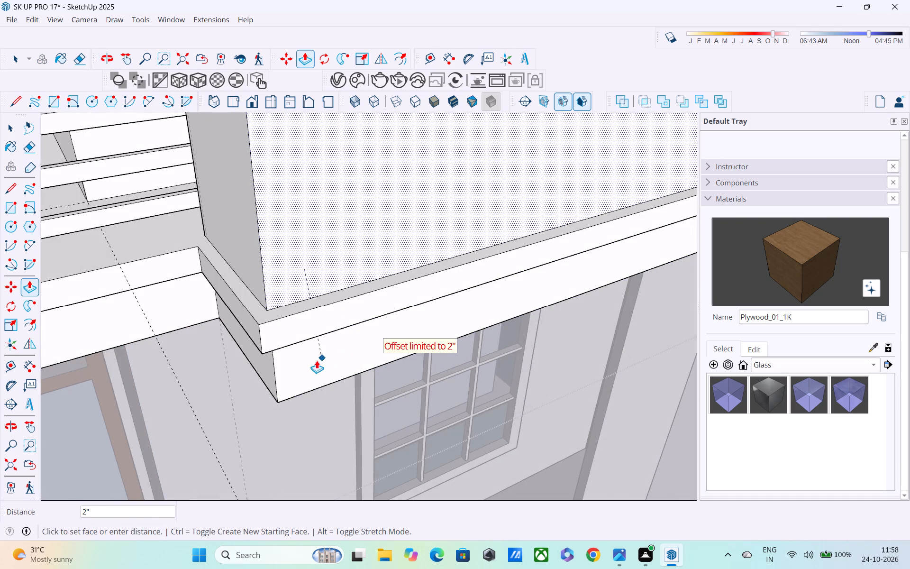
middle_click_drag(315, 360, 407, 274)
left_click(360, 300)
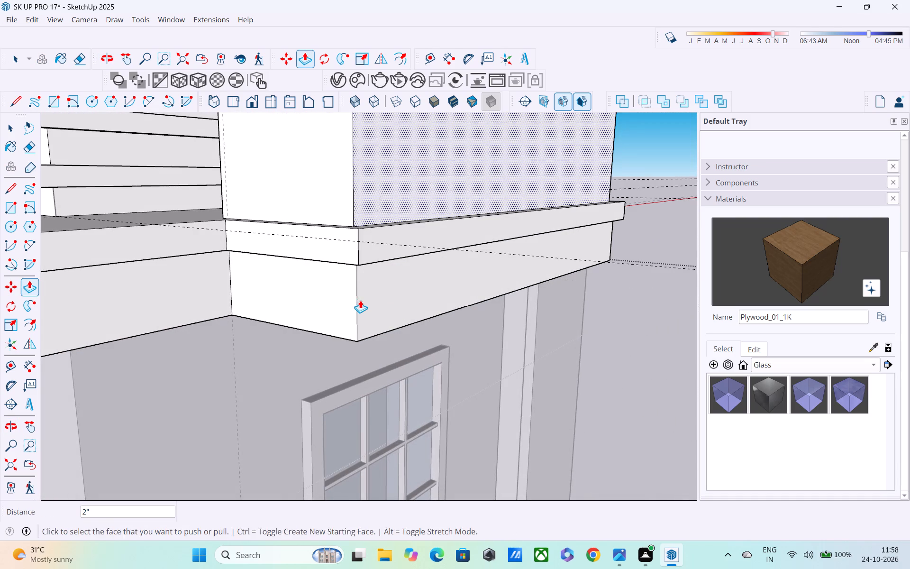
Pull the parapet's other end face, on the side-wall side, outward by 2 1/2" to align with the beam's end.
middle_click_drag(366, 302, 217, 311)
scroll(244, 295, "down", 6)
middle_click_drag(434, 269, 64, 274)
middle_click_drag(227, 275, 488, 319)
scroll(353, 303, "down", 5)
middle_click_drag(258, 302, 164, 293)
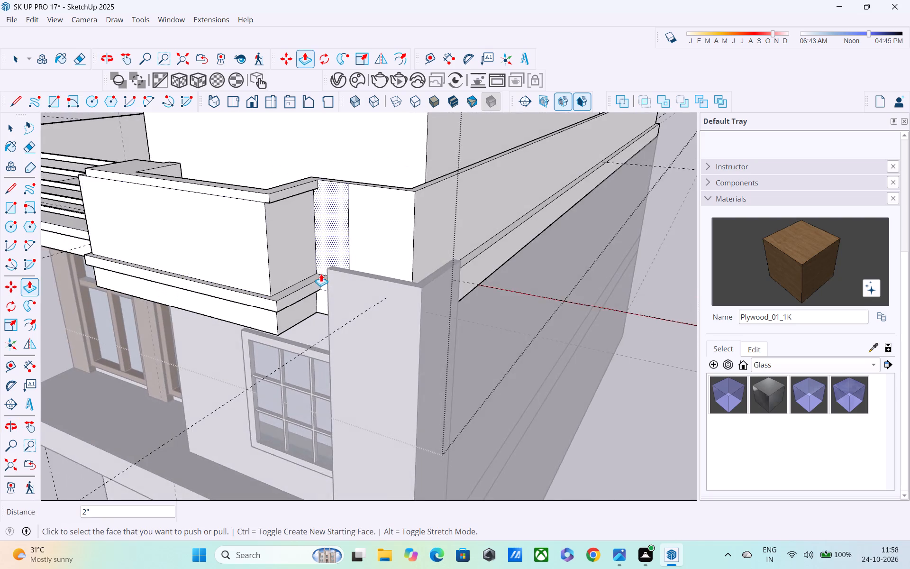
scroll(317, 274, "up", 3)
left_click(288, 273)
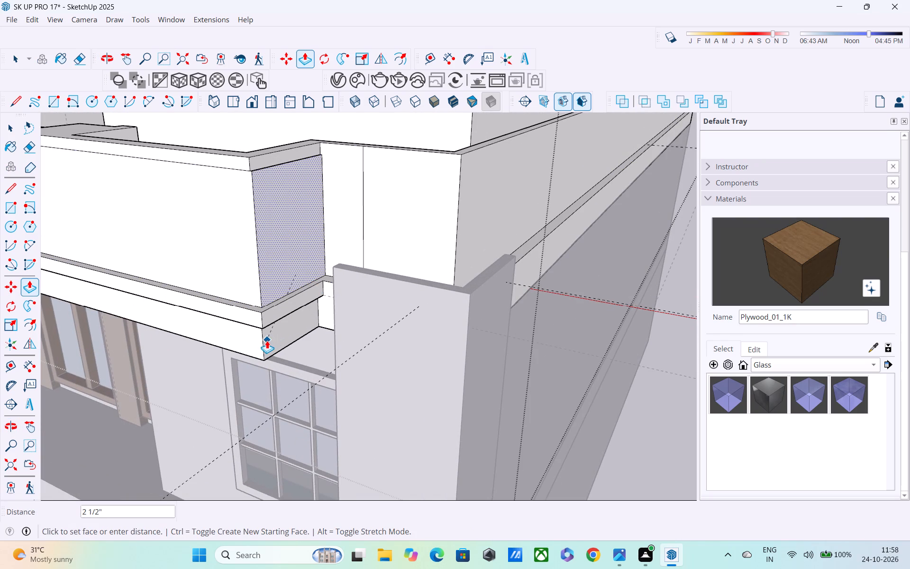
left_click(263, 343)
Pull the railing-side end face of the parapet's coping outward by about 7 1/16" to match the ledge's end.
middle_click_drag(279, 341, 326, 307)
scroll(340, 299, "down", 5)
middle_click_drag(288, 322, 238, 338)
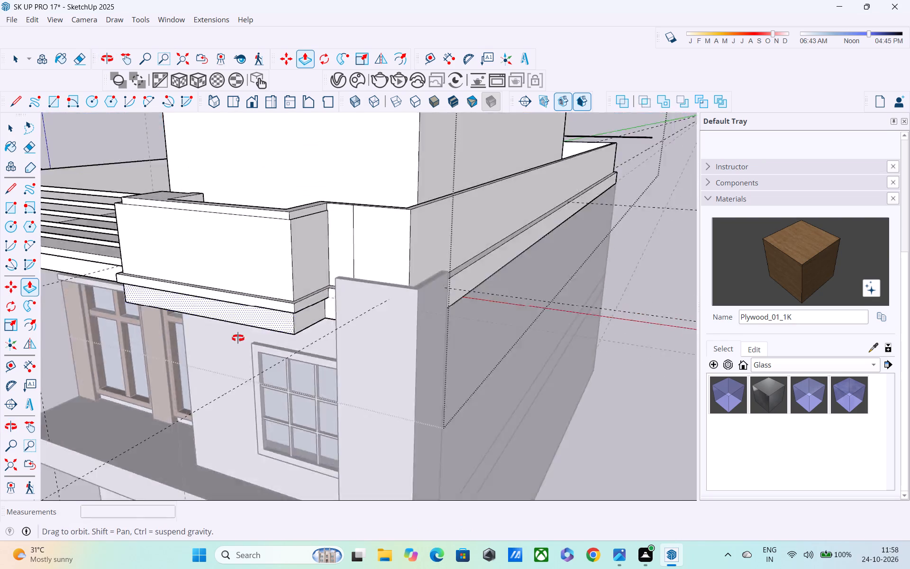
middle_click_drag(238, 338, 374, 214)
scroll(330, 249, "down", 4)
middle_click_drag(316, 274, 309, 248)
scroll(316, 274, "up", 1)
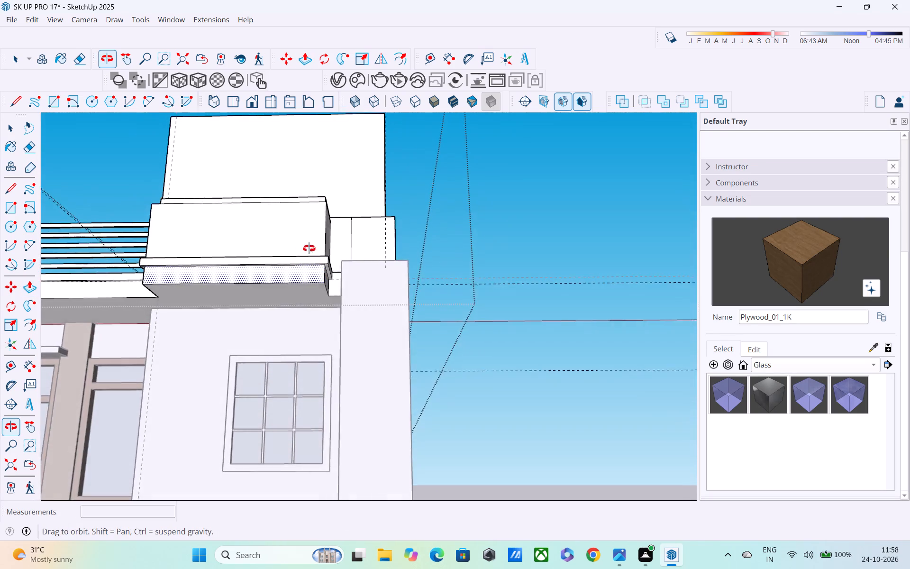
middle_click_drag(309, 248, 439, 381)
scroll(380, 281, "down", 1)
scroll(129, 298, "up", 1)
scroll(130, 297, "down", 1)
middle_click_drag(191, 306, 272, 412)
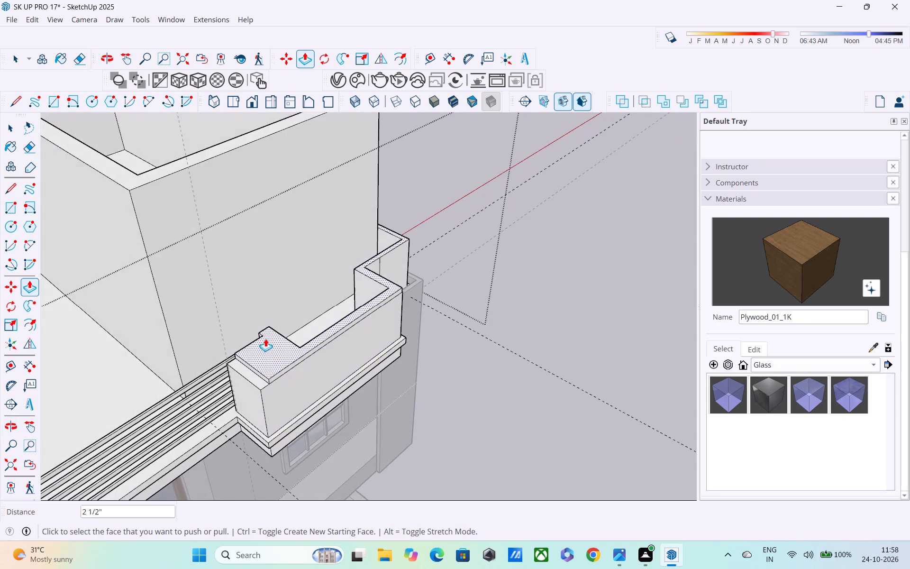
scroll(265, 339, "up", 3)
middle_click_drag(245, 382, 320, 324)
scroll(344, 306, "up", 5)
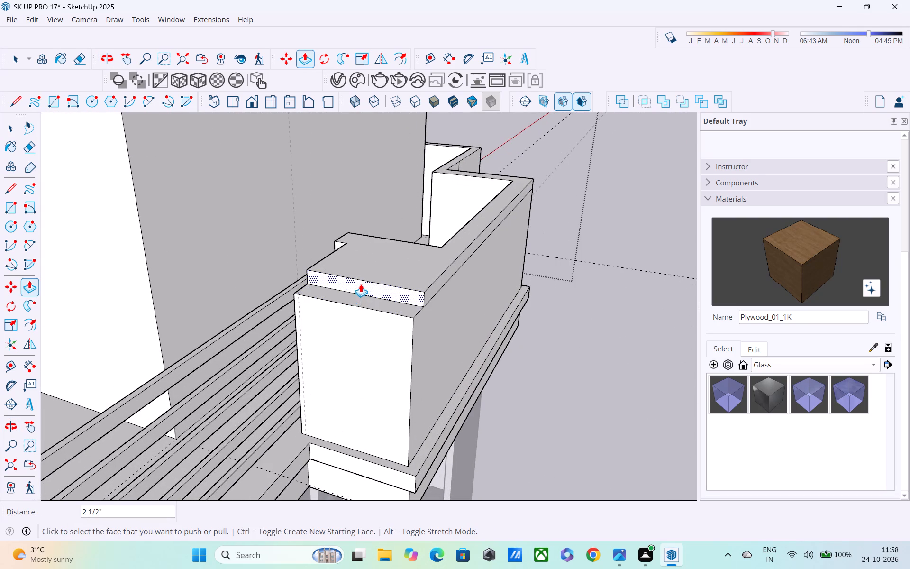
left_click(361, 284)
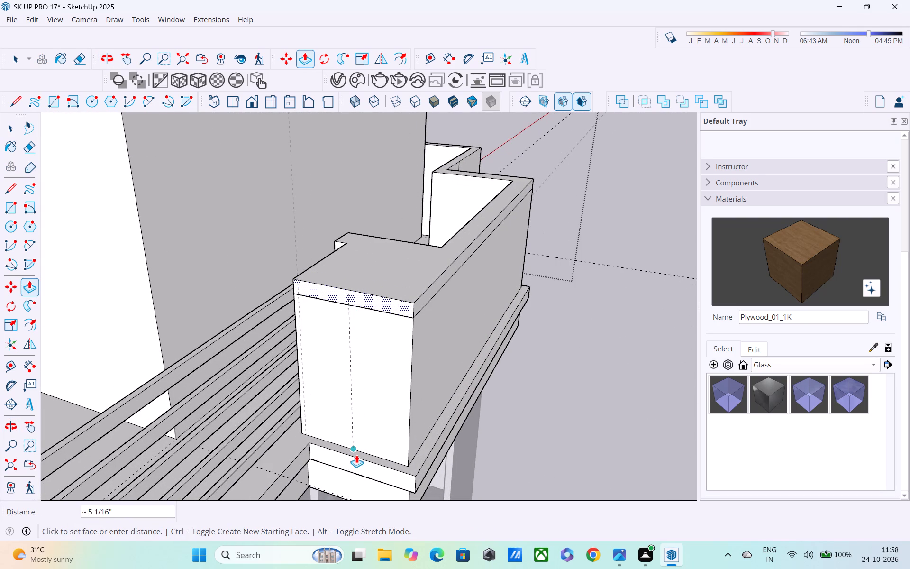
left_click(354, 456)
Pull the coping's long front face outward by about 2 7/16" to match the ledge's front edge.
middle_click_drag(355, 431, 274, 362)
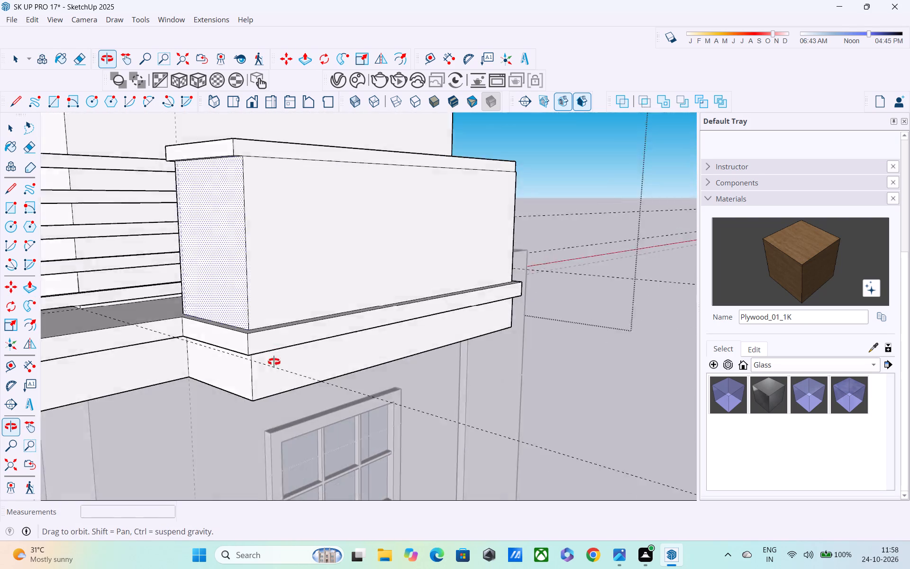
middle_click_drag(274, 362, 253, 346)
middle_click_drag(281, 138, 324, 211)
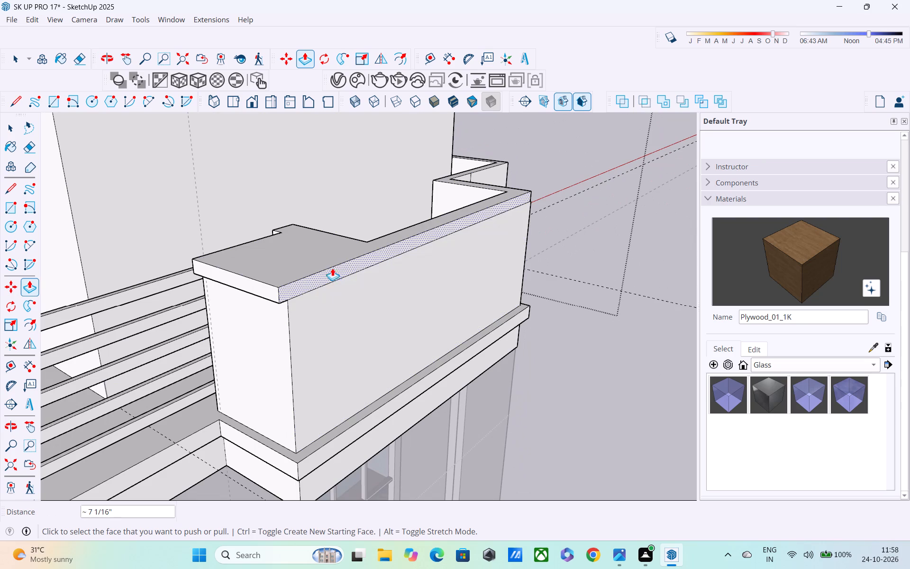
left_click(331, 273)
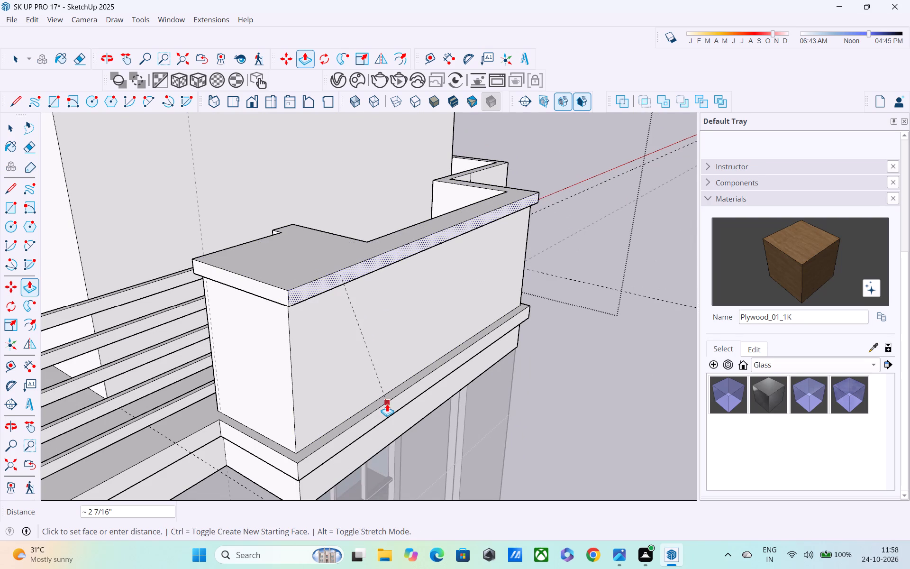
left_click(387, 404)
Pull the coping's end face on the side-wall side outward by about 2 7/16" to match the ledge's end.
middle_click_drag(336, 381, 18, 351)
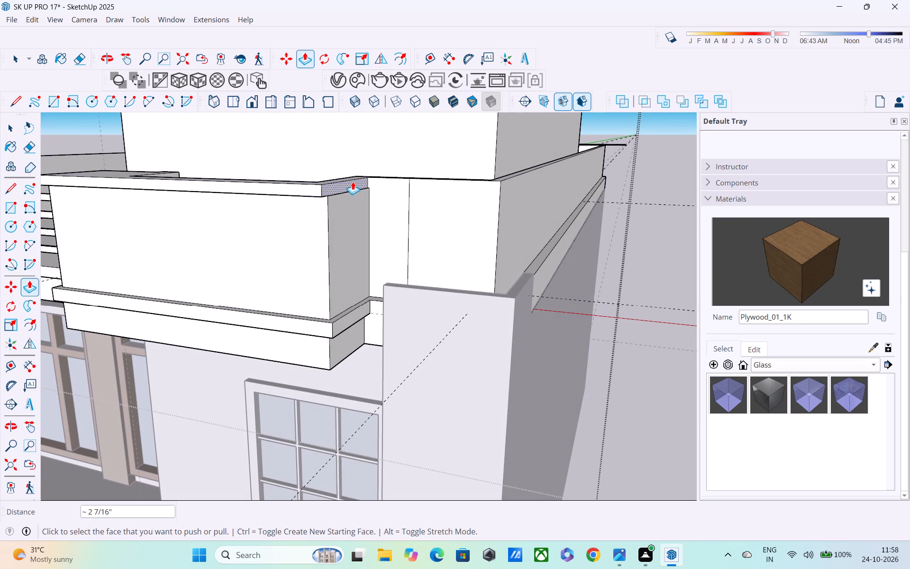
left_click(353, 182)
left_click(354, 308)
Close the roof and parapet group and examine the widened coping, ledge and adjoining side wall against the whole front facade.
scroll(291, 264, "down", 4)
middle_click_drag(203, 251, 361, 213)
scroll(345, 217, "down", 7)
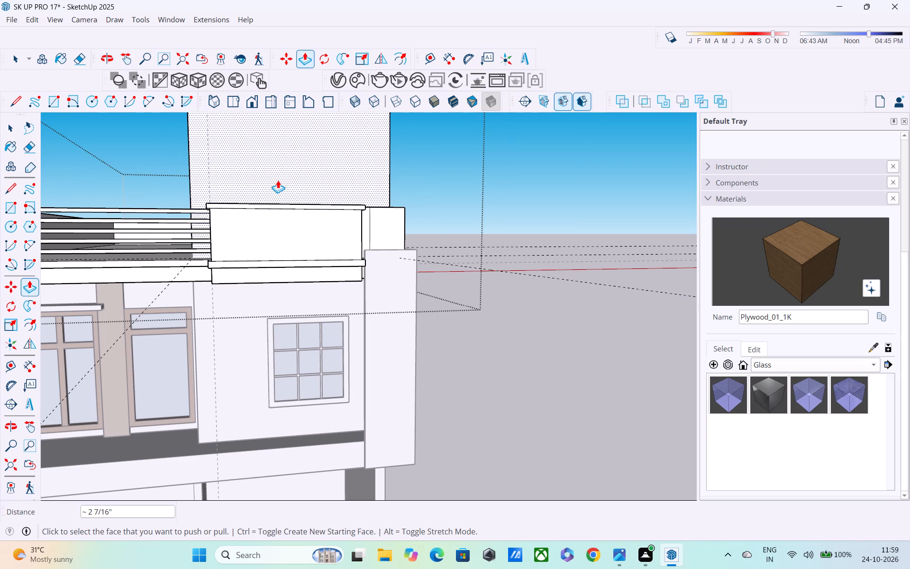
scroll(287, 114, "down", 3)
scroll(236, 233, "up", 1)
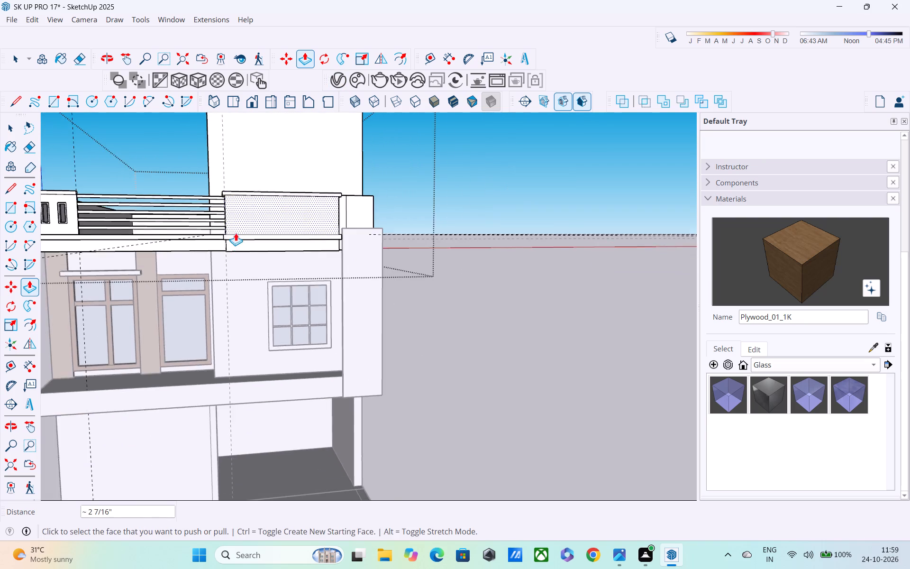
middle_click_drag(236, 233, 221, 266)
scroll(227, 243, "down", 4)
middle_click_drag(237, 228, 237, 202)
key("space")
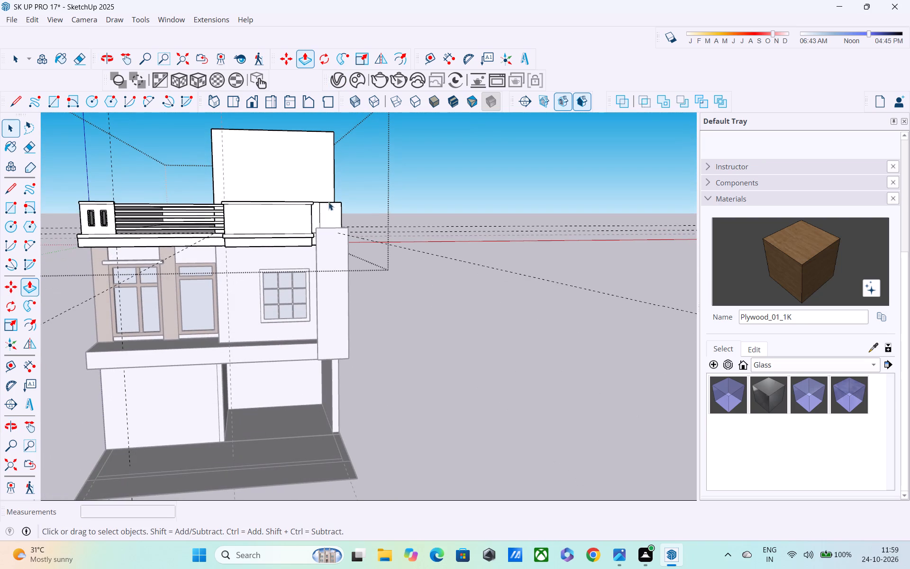
left_click(434, 156)
scroll(186, 270, "up", 4)
scroll(337, 238, "up", 5)
middle_click_drag(340, 235, 248, 252)
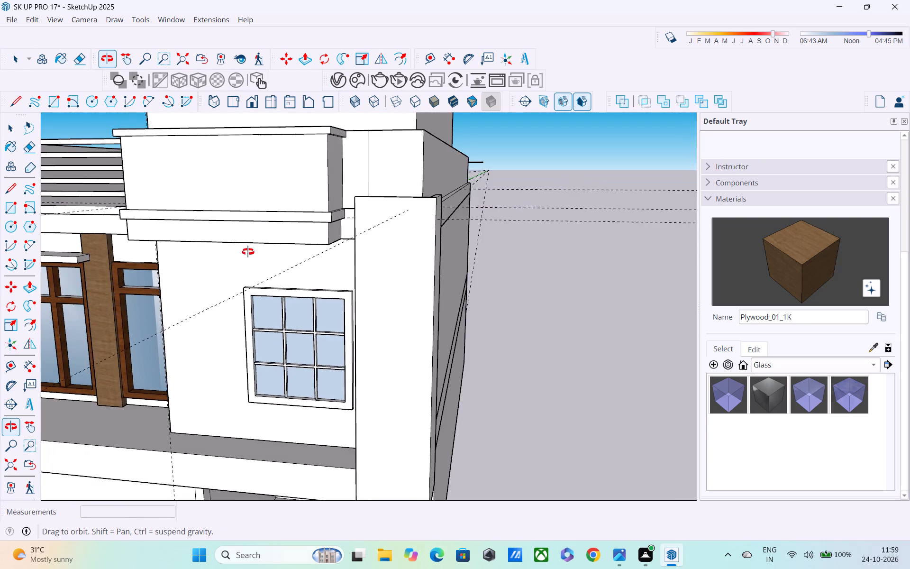
middle_click_drag(248, 252, 254, 249)
scroll(408, 193, "up", 5)
middle_click_drag(385, 197, 401, 251)
scroll(267, 229, "up", 3)
scroll(304, 223, "down", 1)
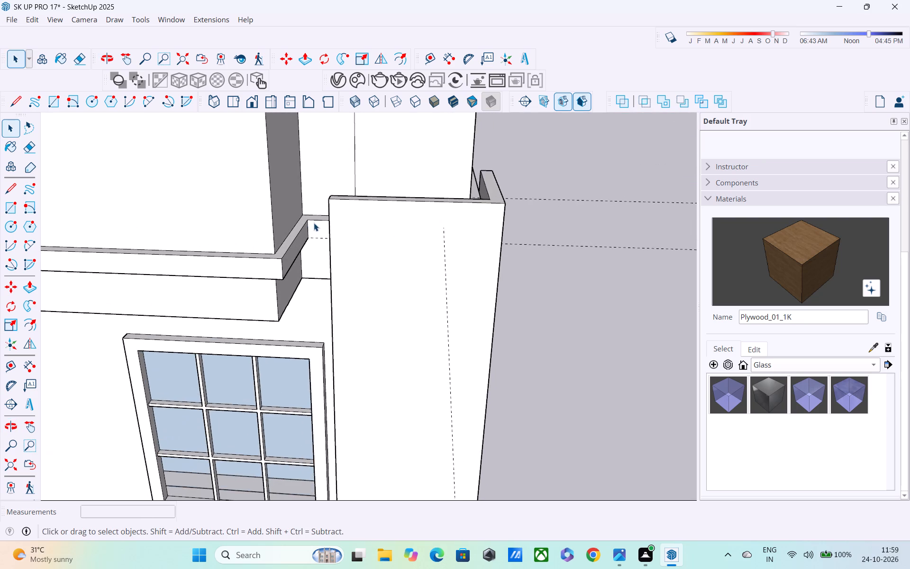
middle_click_drag(315, 222, 492, 258, "shift")
scroll(373, 234, "up", 1)
scroll(373, 234, "down", 20)
scroll(373, 234, "down", 1)
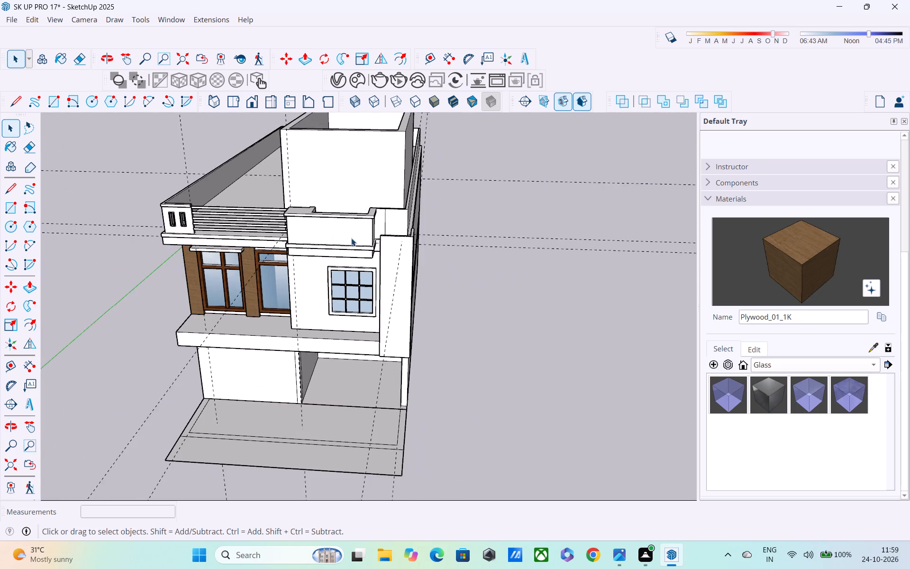
Reopen the roof and parapet group and draw a near-square rectangle about 10" wide on the parapet's front face near the railing.
middle_click_drag(341, 238, 346, 218)
double_click(346, 218)
middle_click_drag(334, 223, 374, 193)
scroll(372, 194, "up", 4)
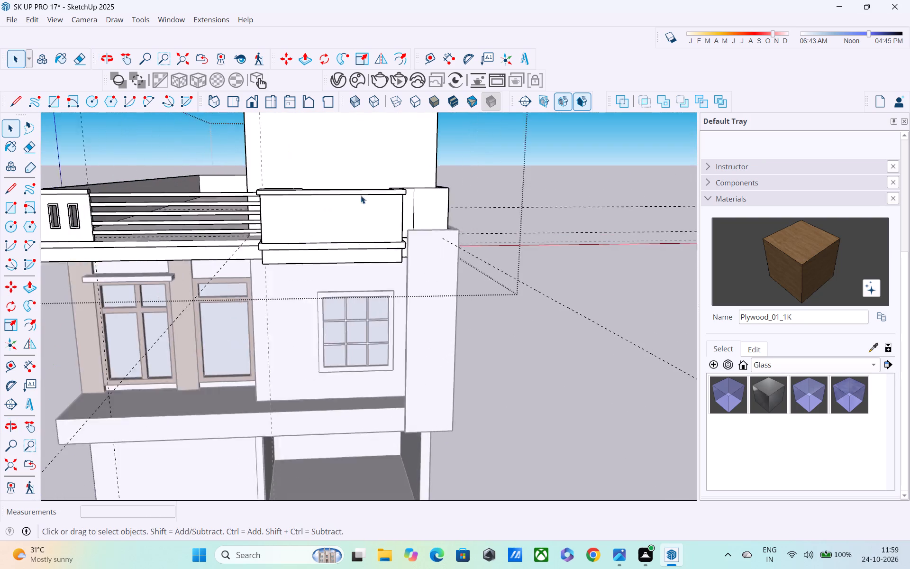
scroll(361, 195, "up", 7)
key("r")
scroll(283, 214, "up", 4)
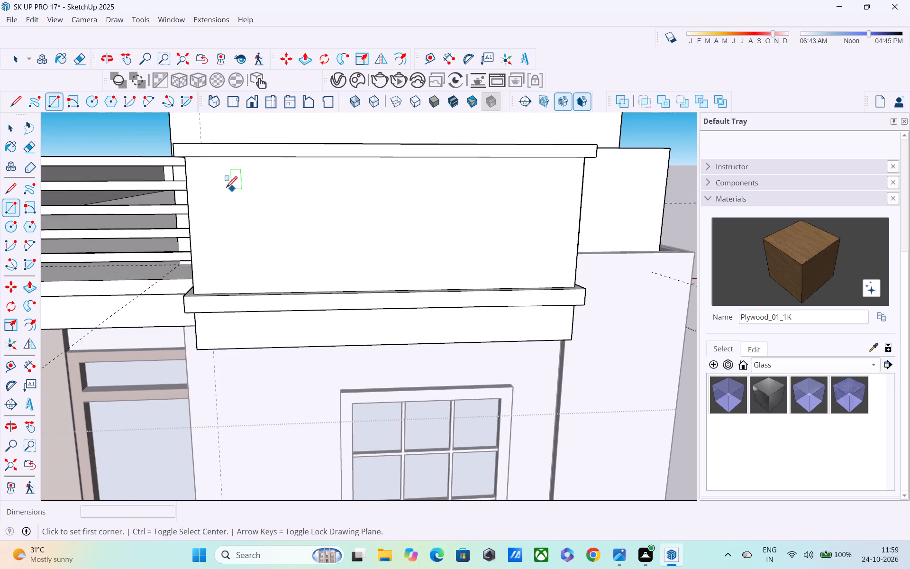
left_click(207, 191)
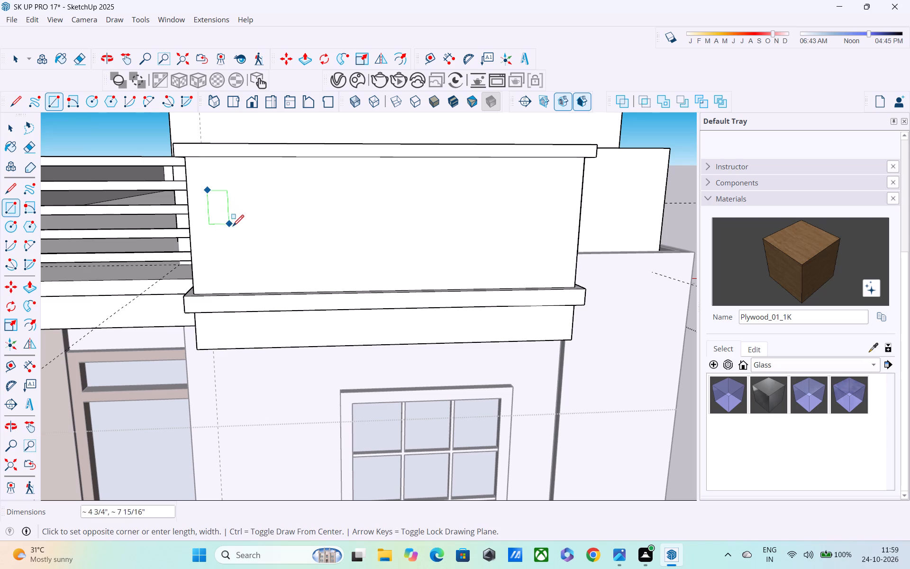
key("Escape")
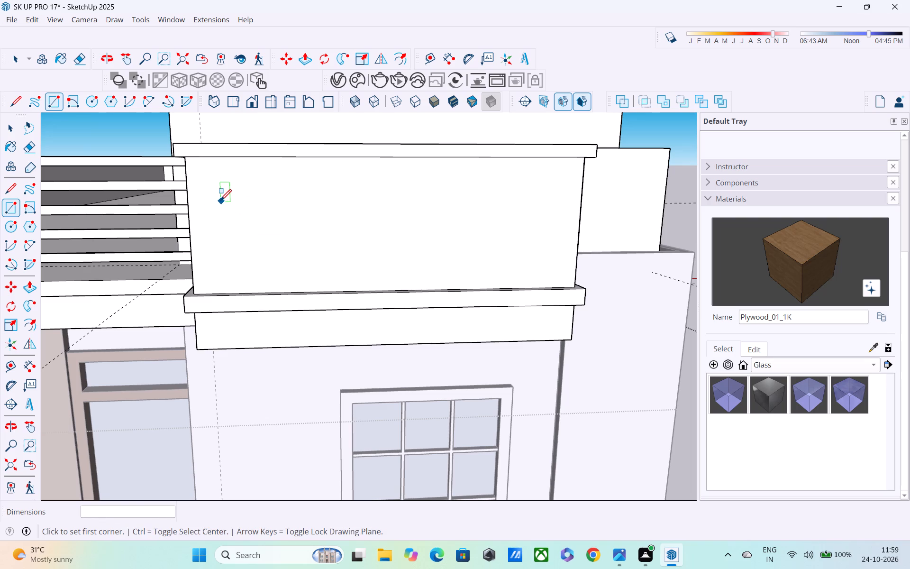
left_click(220, 201)
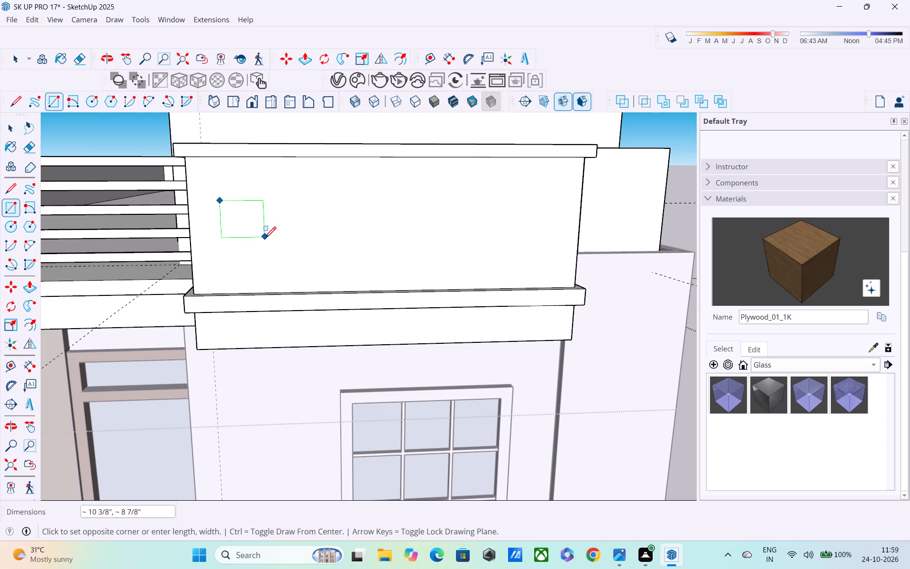
left_click(266, 241)
Select the rectangle's four edges and copy them horizontally about 5' 11 15/16" towards the parapet's far end.
scroll(273, 240, "up", 1)
key("space")
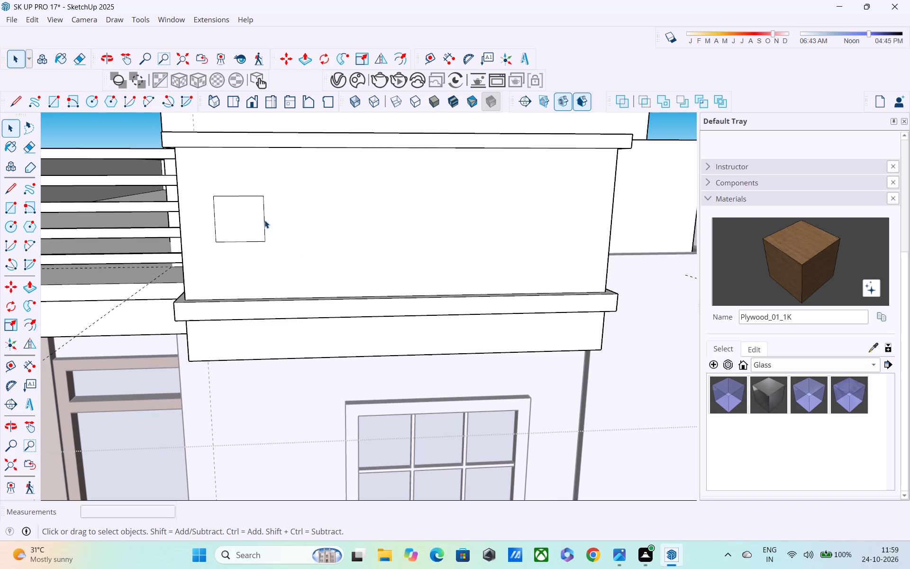
left_click(243, 197)
left_click(215, 224, "shift")
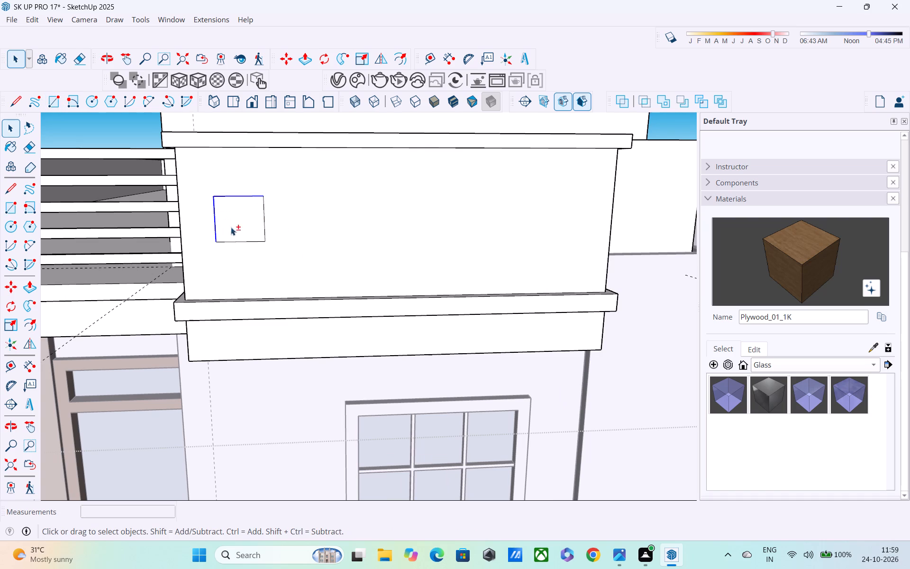
left_click(264, 214, "shift")
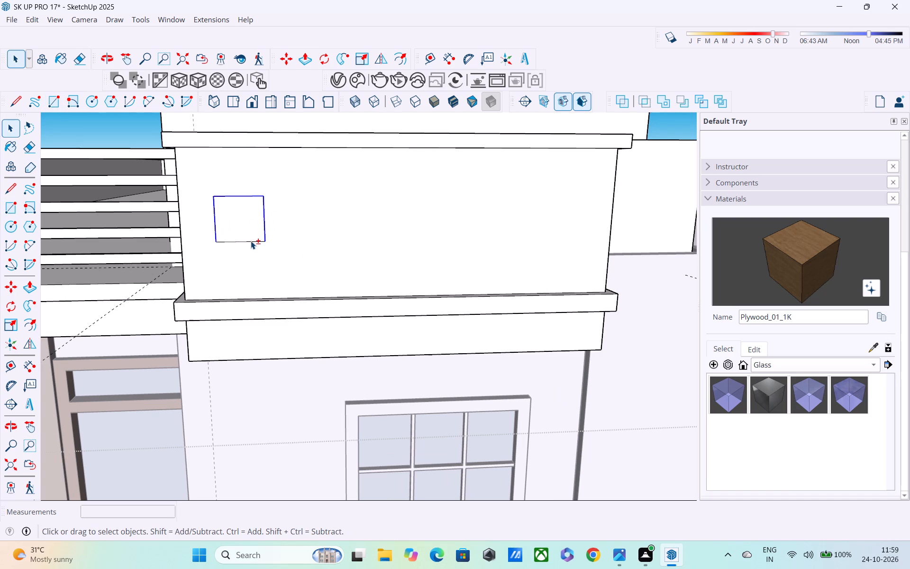
left_click(251, 241, "shift")
key("m")
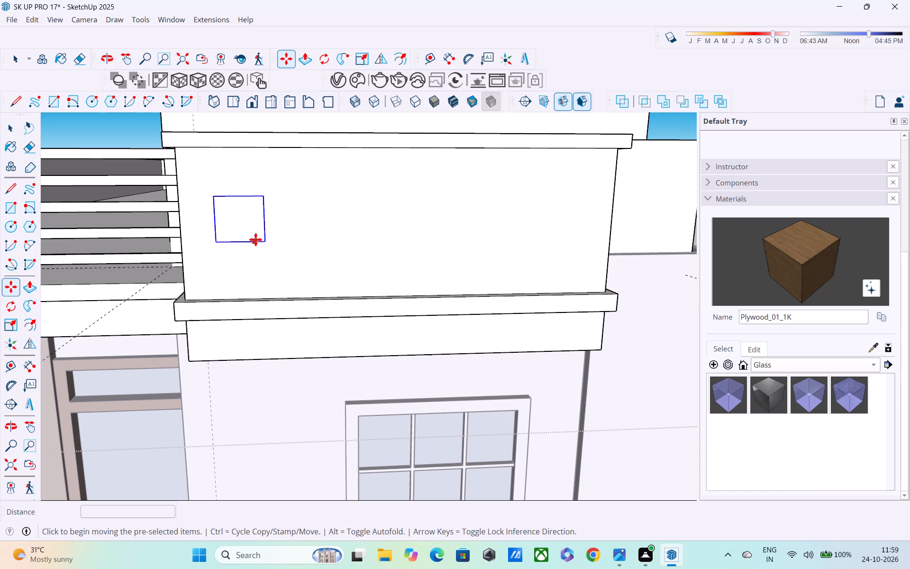
left_click(265, 240)
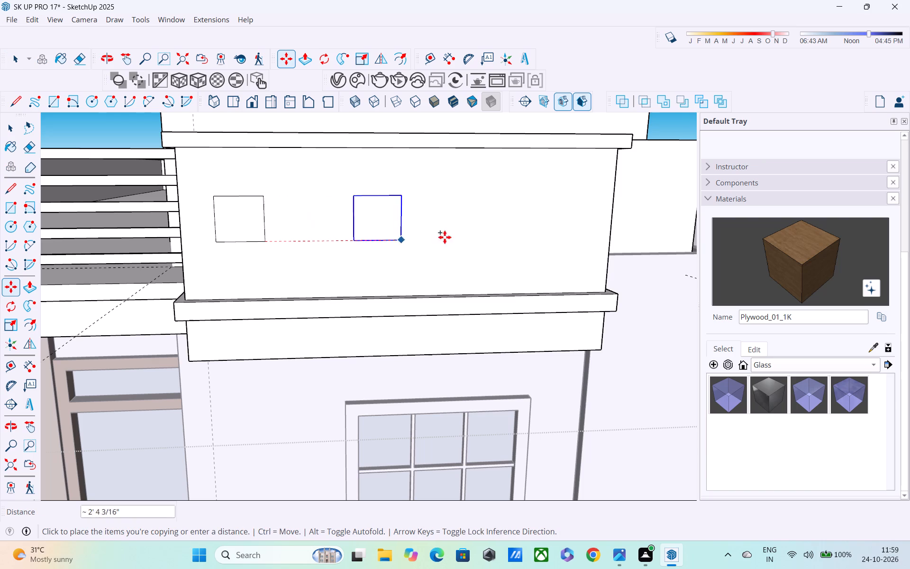
left_click(579, 237)
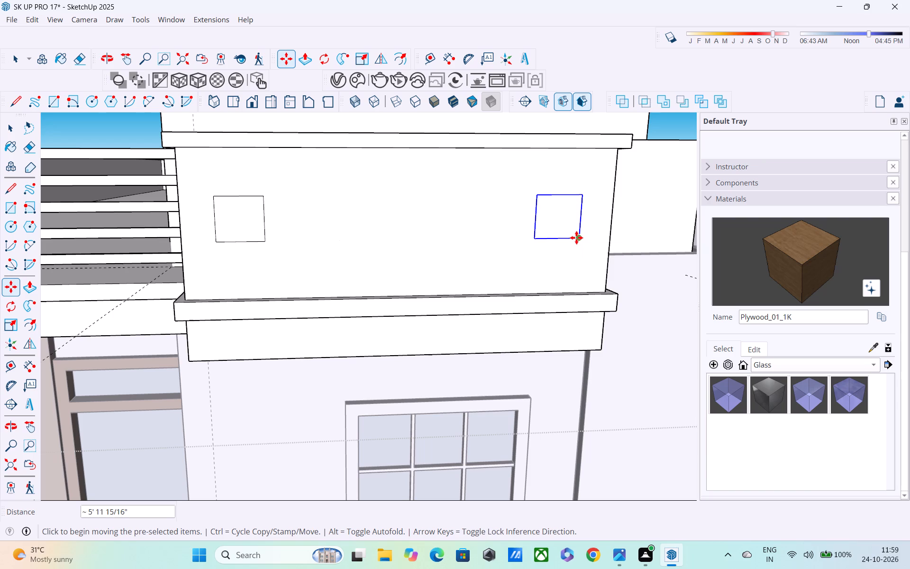
Divide the copy distance by 3 to place evenly spaced rectangles between the original and the copy.
key("slash")
key("3")
key("Return")
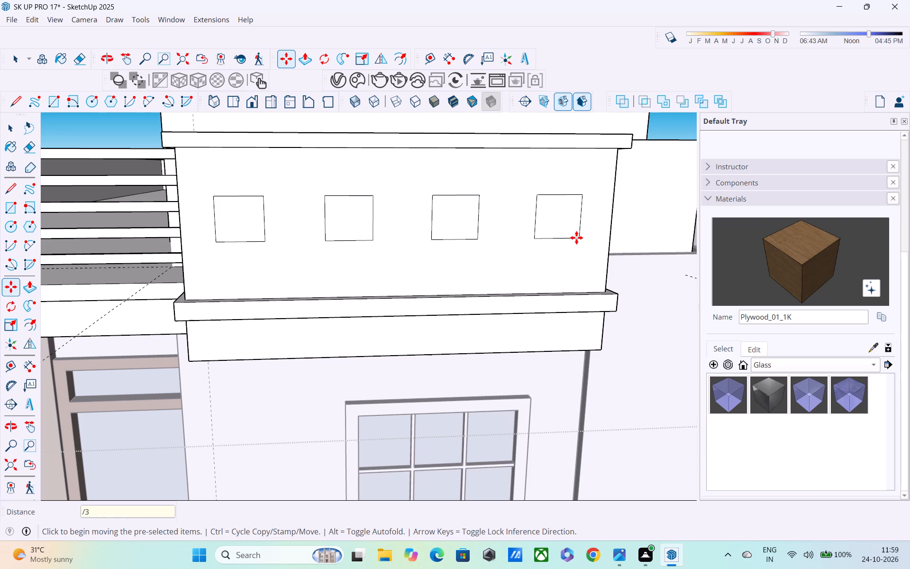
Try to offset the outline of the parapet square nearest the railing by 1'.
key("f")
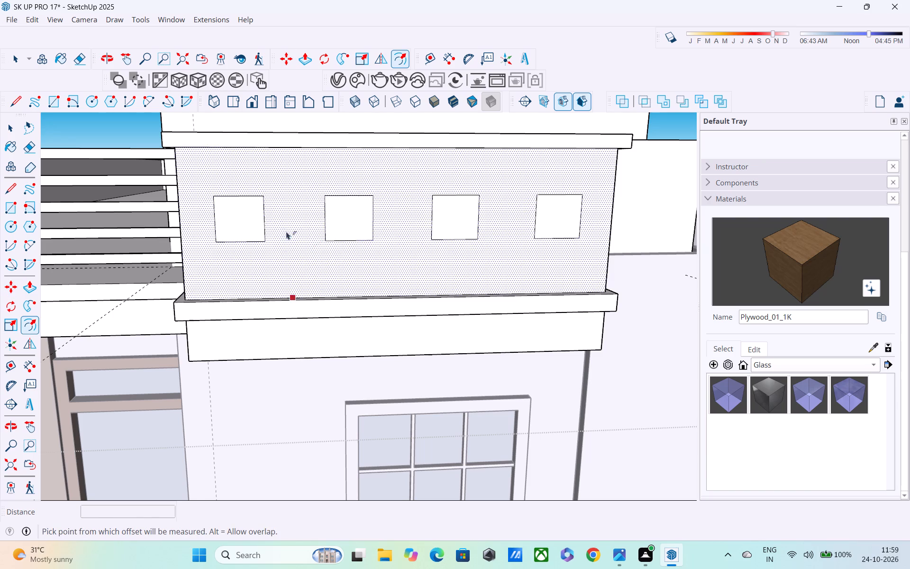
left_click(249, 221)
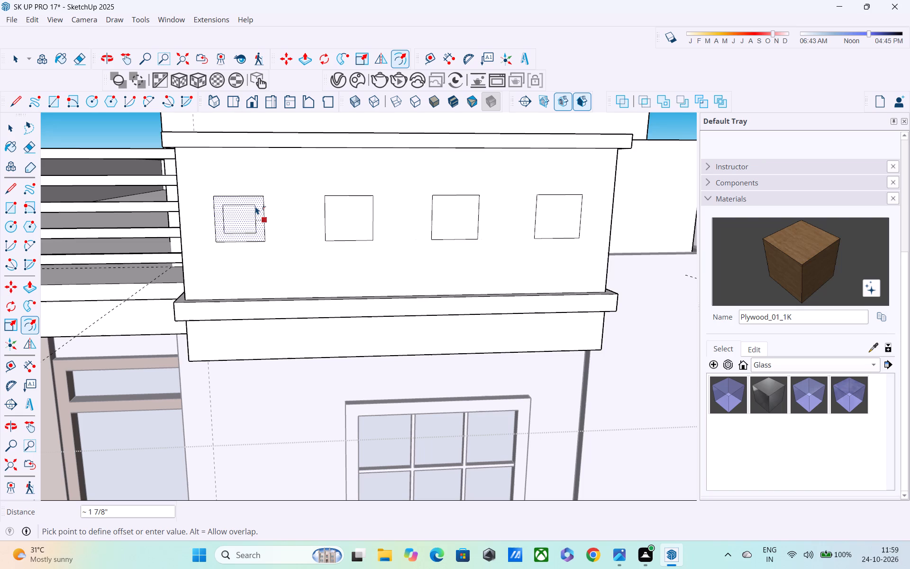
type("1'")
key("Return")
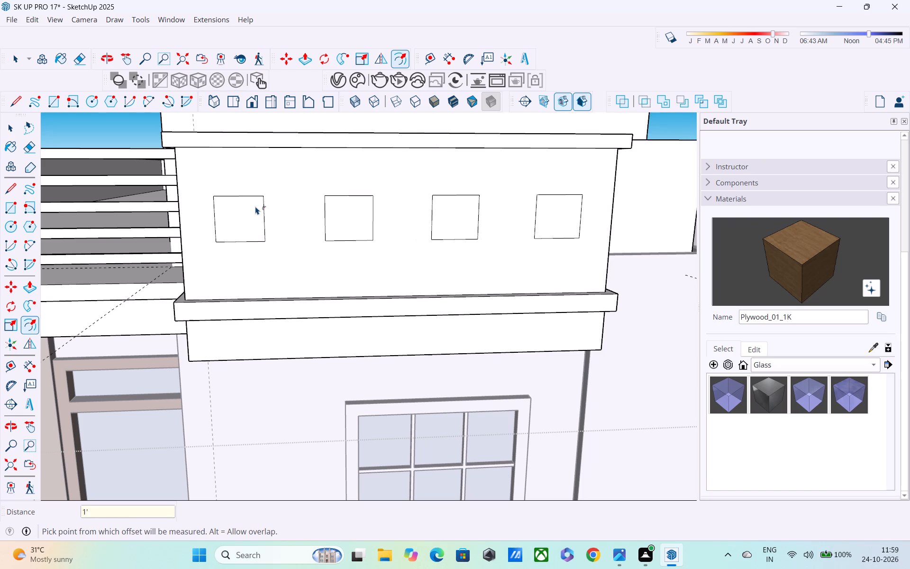
Offset the outlines of the two parapet squares nearest the railing inward by 1".
scroll(255, 206, "down", 5)
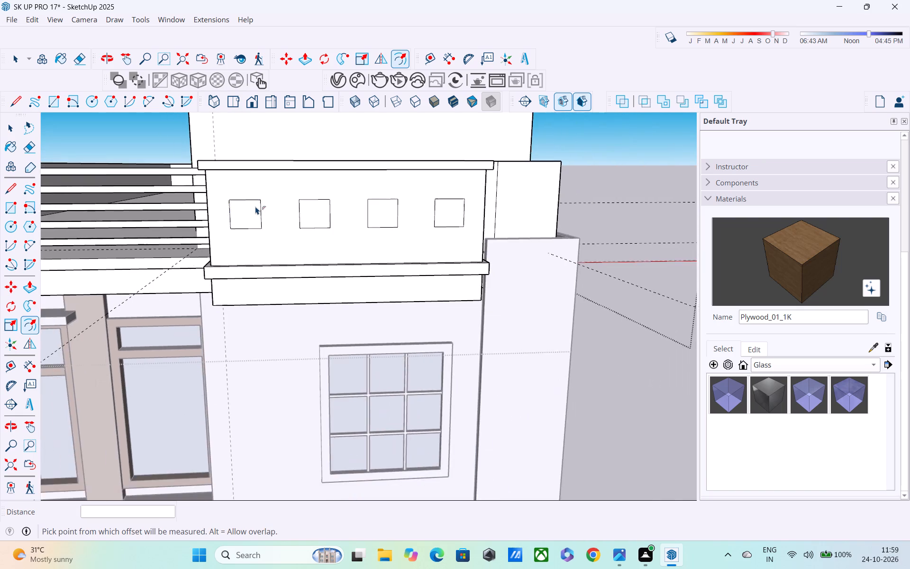
scroll(259, 219, "down", 8)
scroll(266, 220, "up", 9)
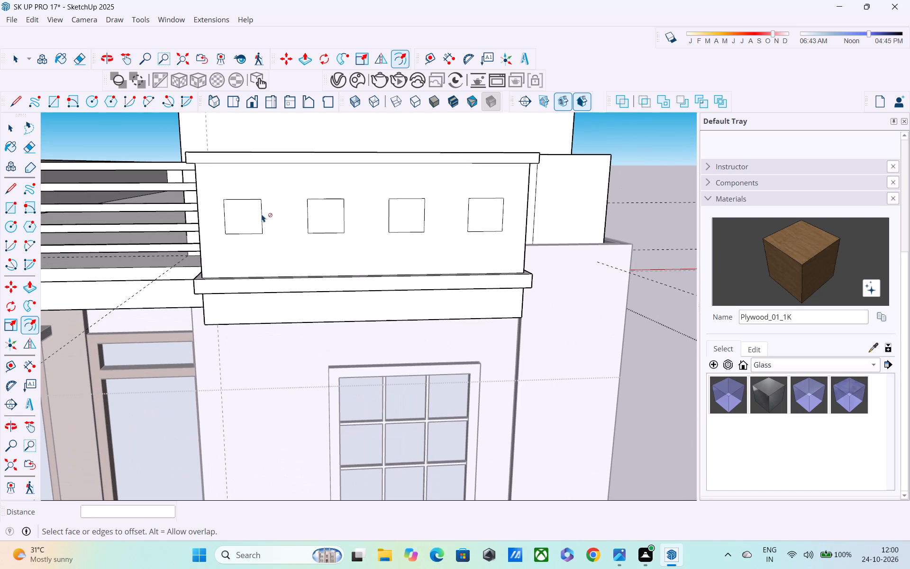
left_click(252, 219)
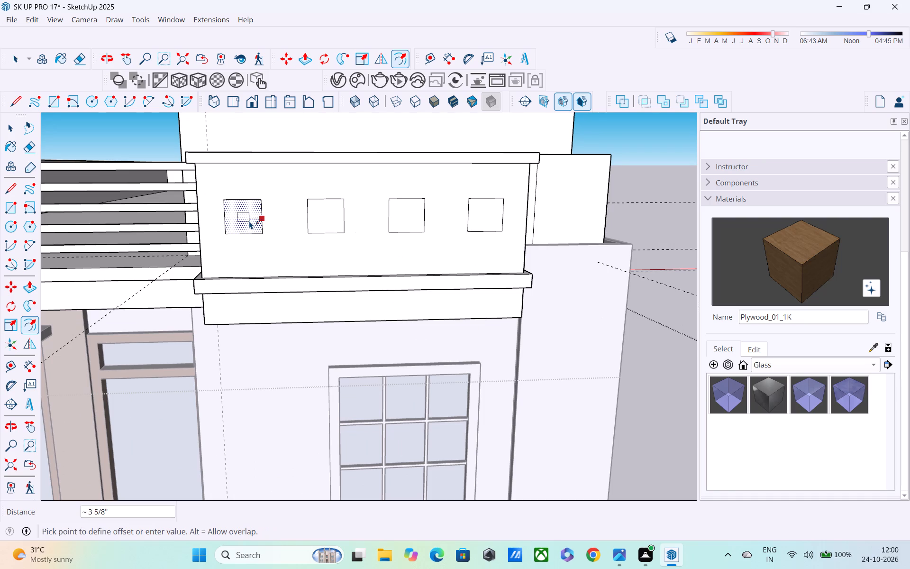
type("1\"")
key("Return")
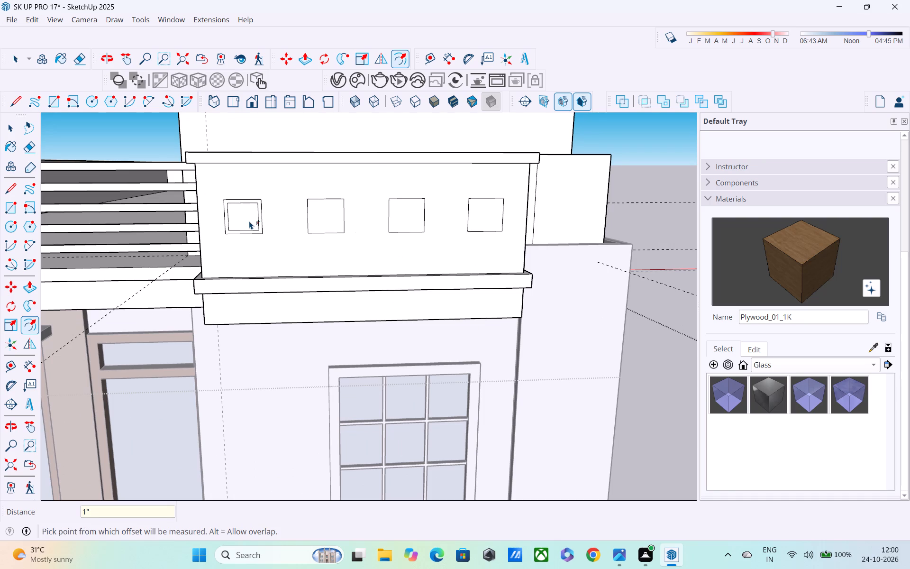
left_click(312, 214)
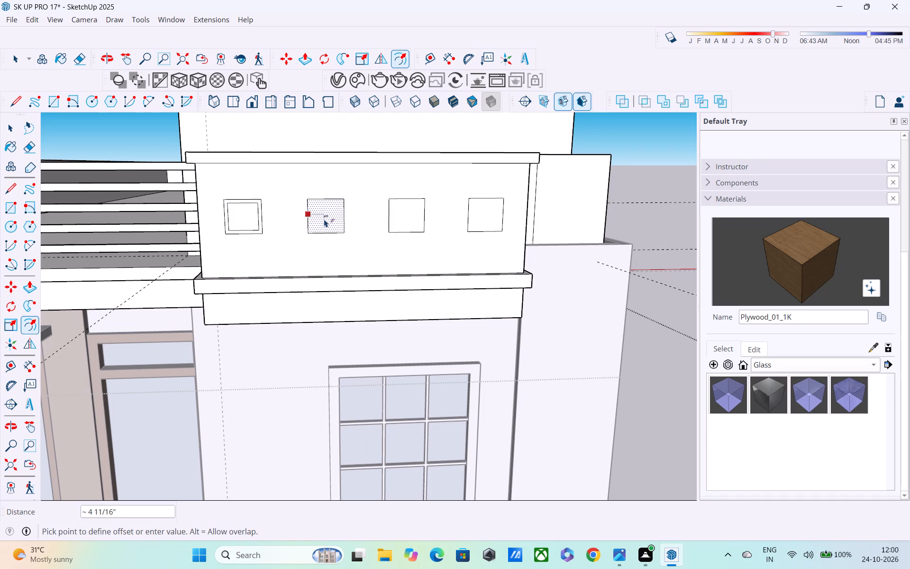
type("1\"")
key("Return")
Offset the outlines of the two remaining parapet squares, farther from the railing, inward by 1".
left_click(406, 219)
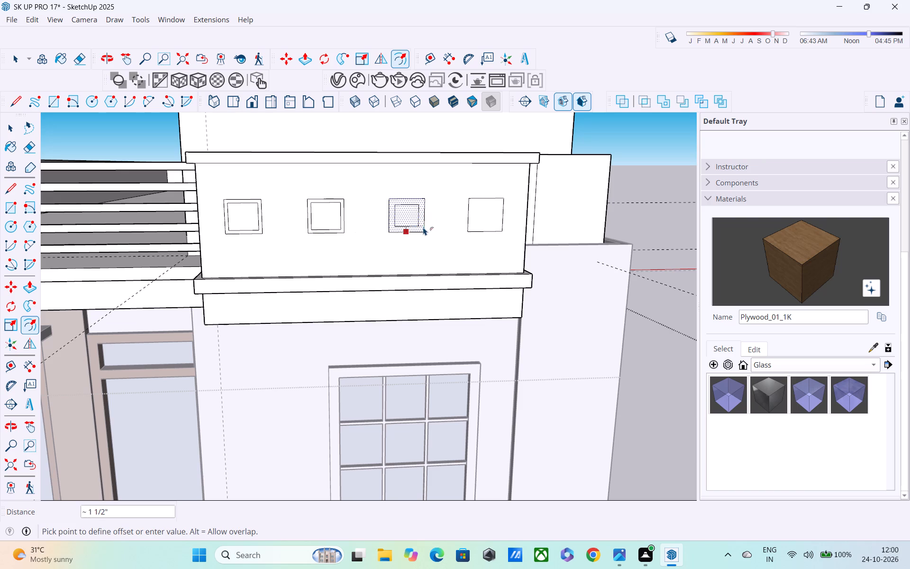
type("1\":'")
key("Return")
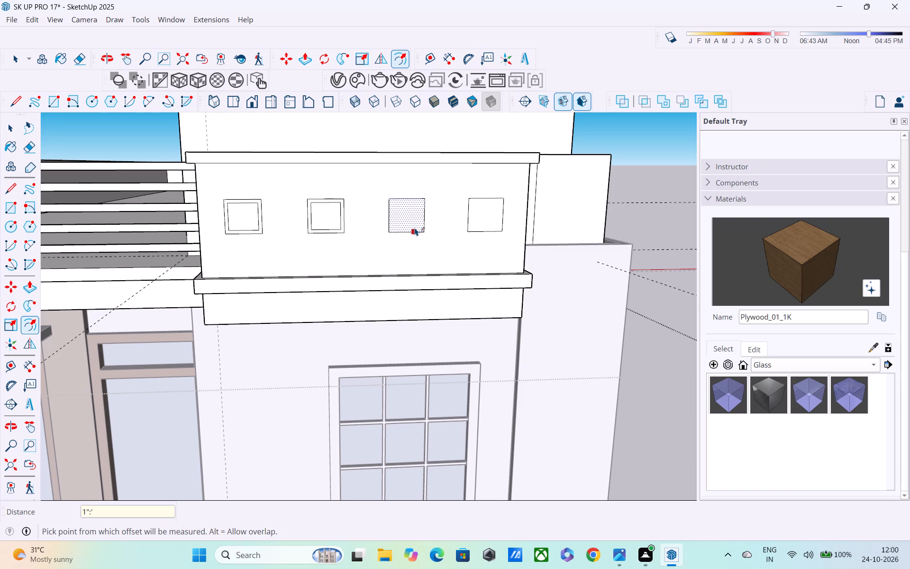
left_click(415, 228)
type("1\"")
key("Return")
left_click(491, 222)
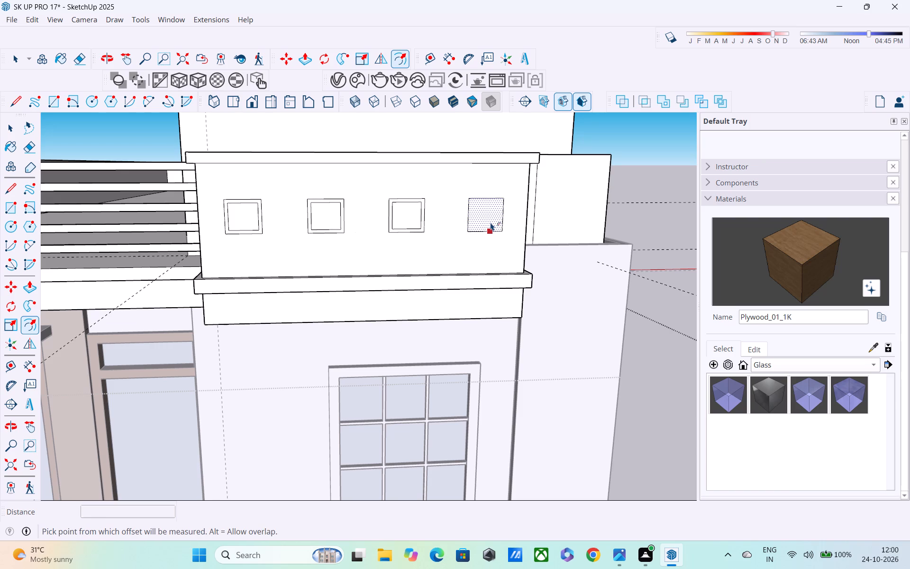
type("1\"")
key("Return")
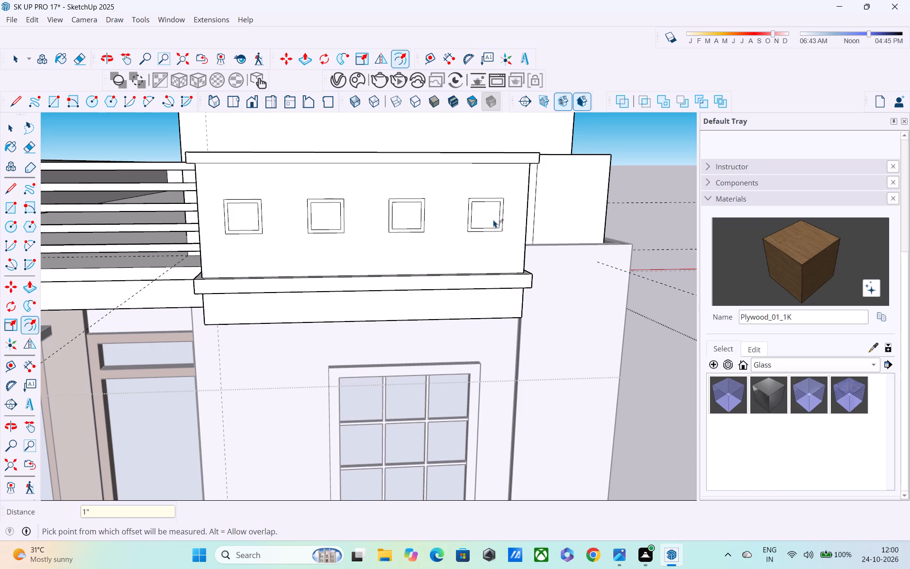
Extrude the border face of the square nearest the railing outward by 1" with Push/Pull.
key("p")
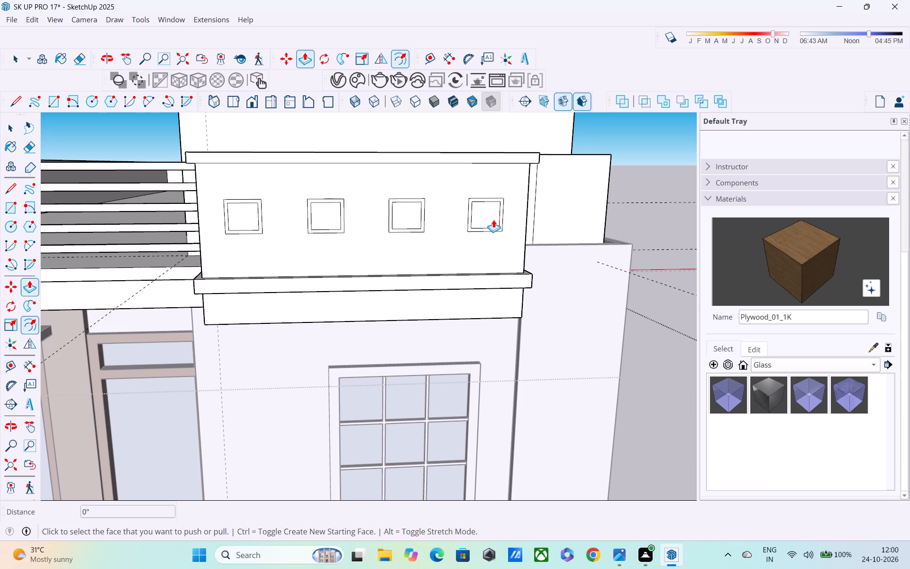
scroll(223, 216, "up", 3)
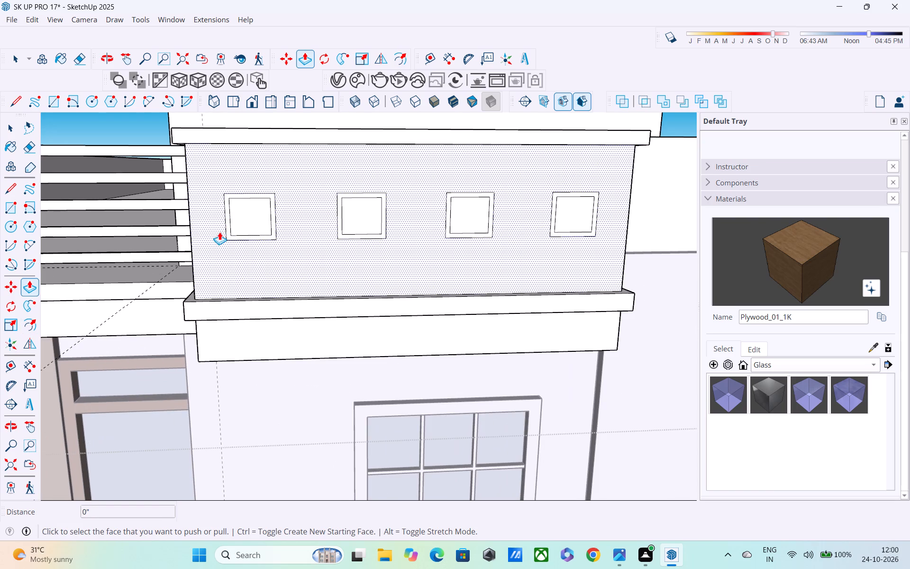
left_click(228, 224)
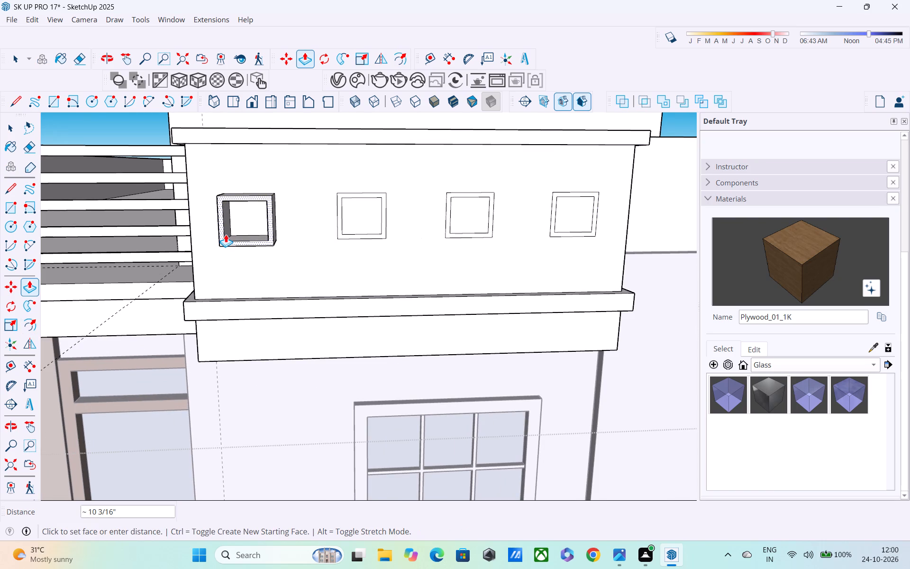
type("1\"")
key("Return")
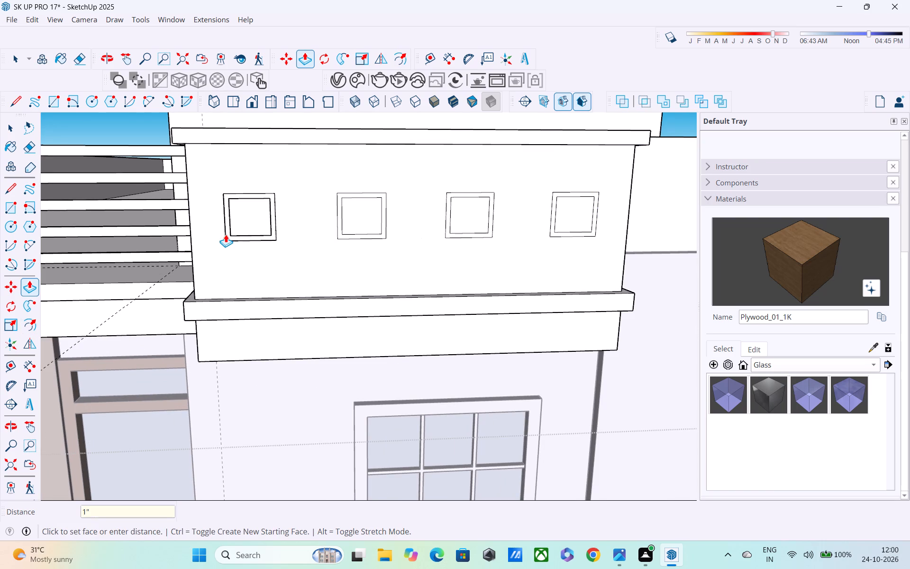
Extrude the border faces of the second and third squares from the railing outward by 1".
middle_click_drag(250, 205, 75, 206)
scroll(143, 207, "up", 4)
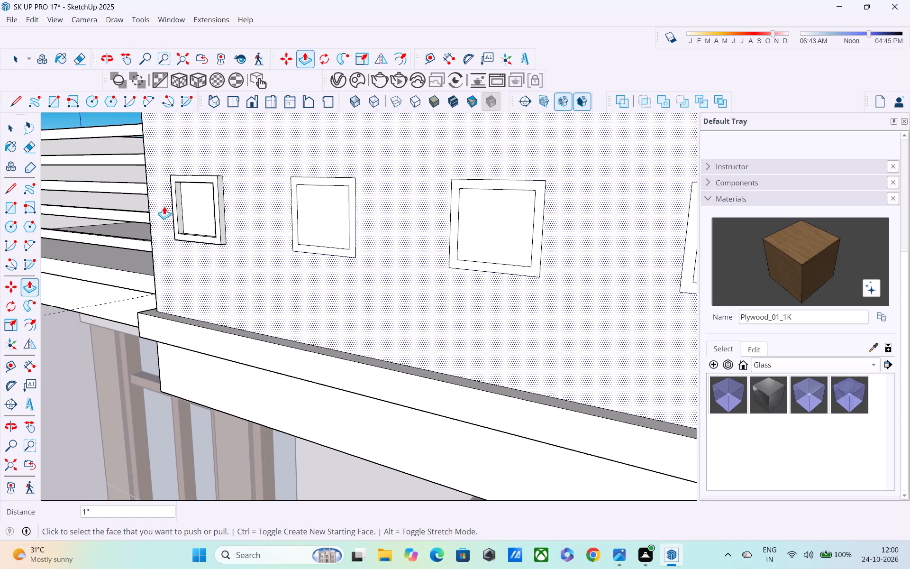
middle_click_drag(182, 209, 191, 220)
scroll(194, 219, "down", 3)
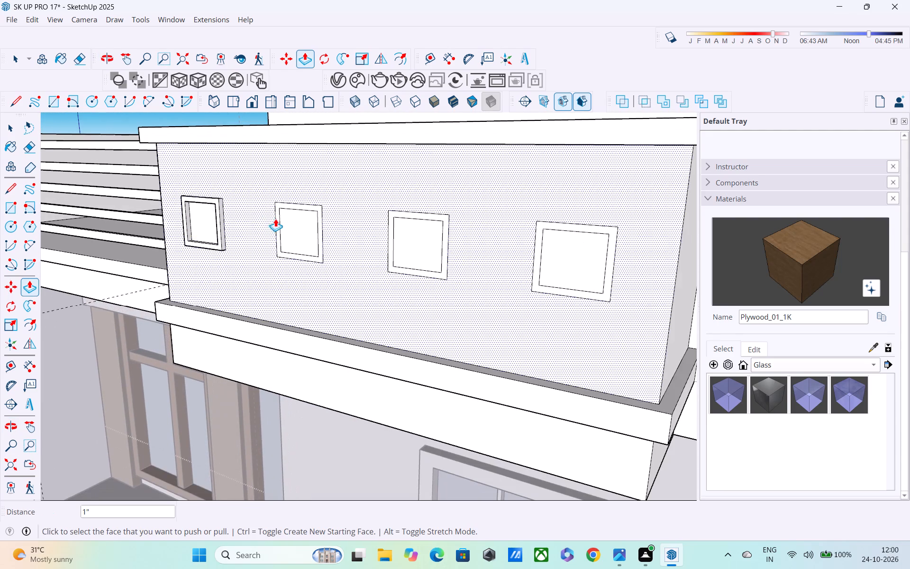
scroll(279, 214, "up", 2)
scroll(218, 213, "down", 9)
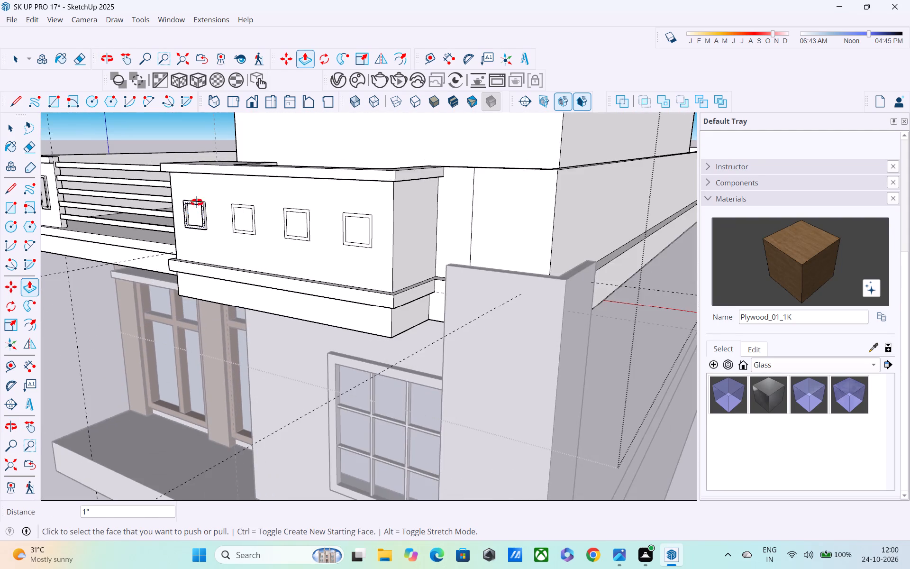
middle_click_drag(195, 202, 229, 232)
scroll(231, 222, "up", 7)
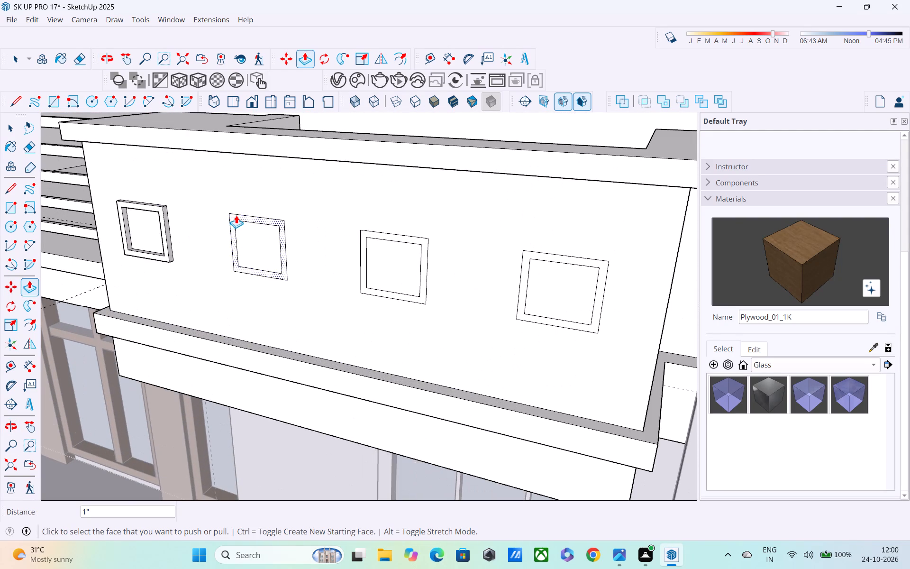
left_click(233, 214)
type("1\"")
key("Return")
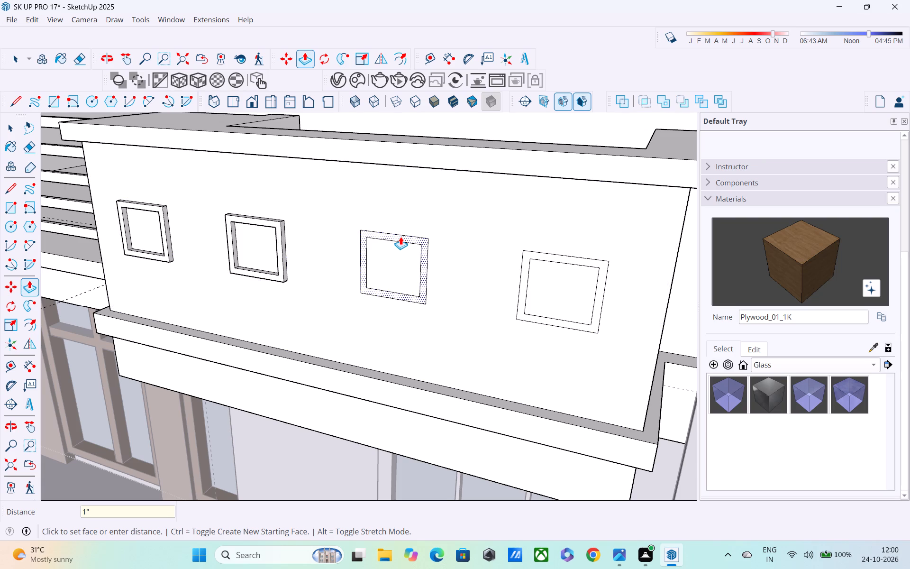
double_click(400, 237)
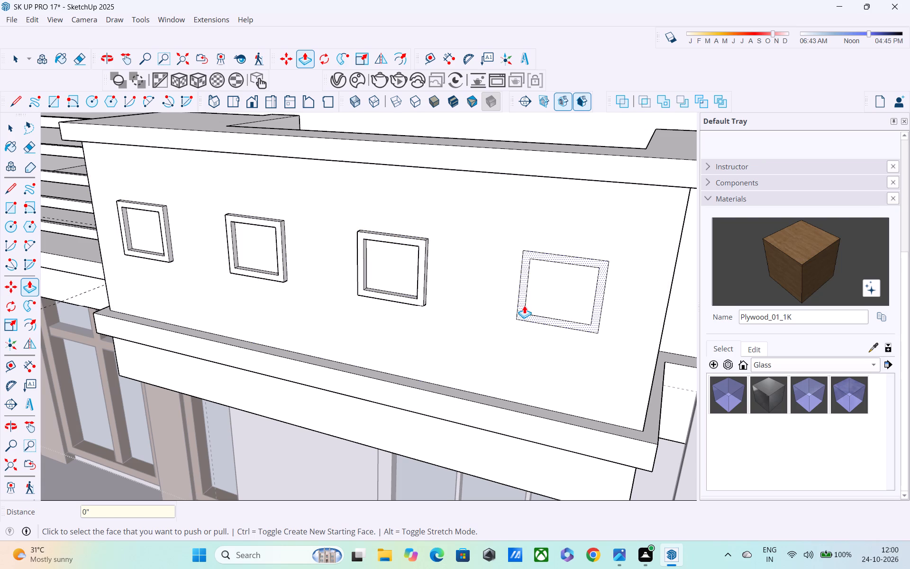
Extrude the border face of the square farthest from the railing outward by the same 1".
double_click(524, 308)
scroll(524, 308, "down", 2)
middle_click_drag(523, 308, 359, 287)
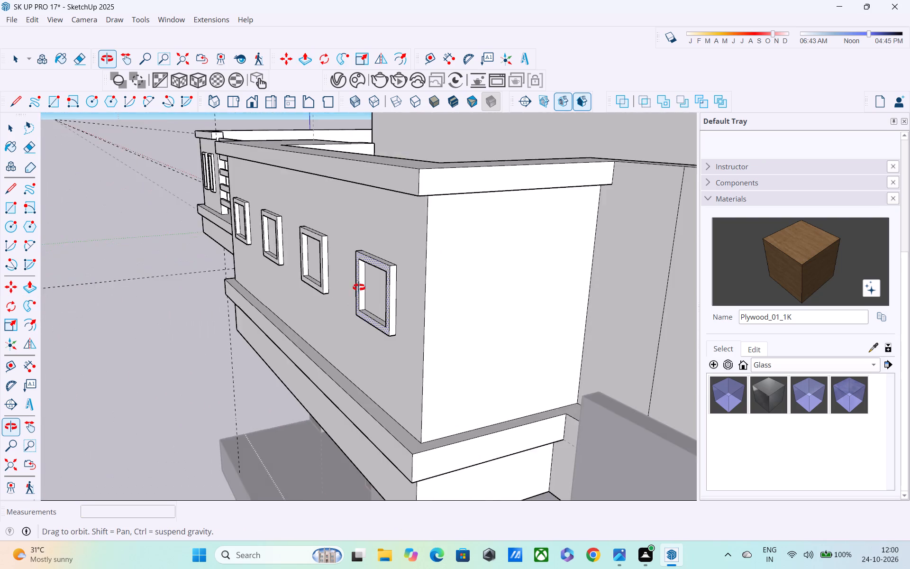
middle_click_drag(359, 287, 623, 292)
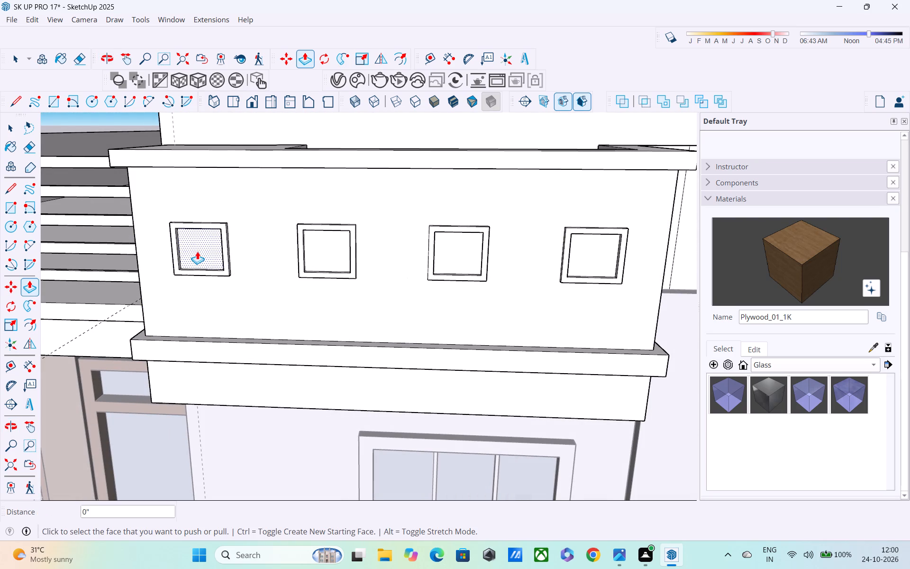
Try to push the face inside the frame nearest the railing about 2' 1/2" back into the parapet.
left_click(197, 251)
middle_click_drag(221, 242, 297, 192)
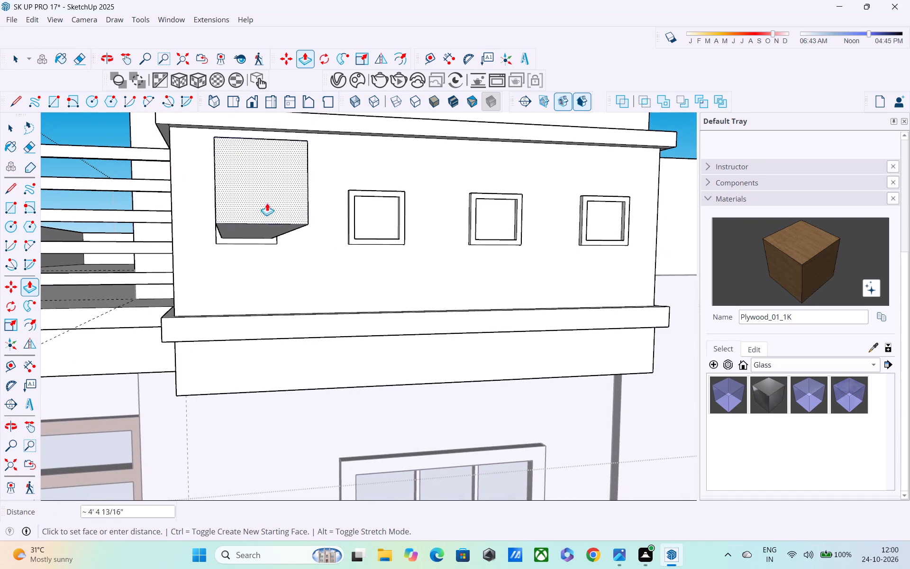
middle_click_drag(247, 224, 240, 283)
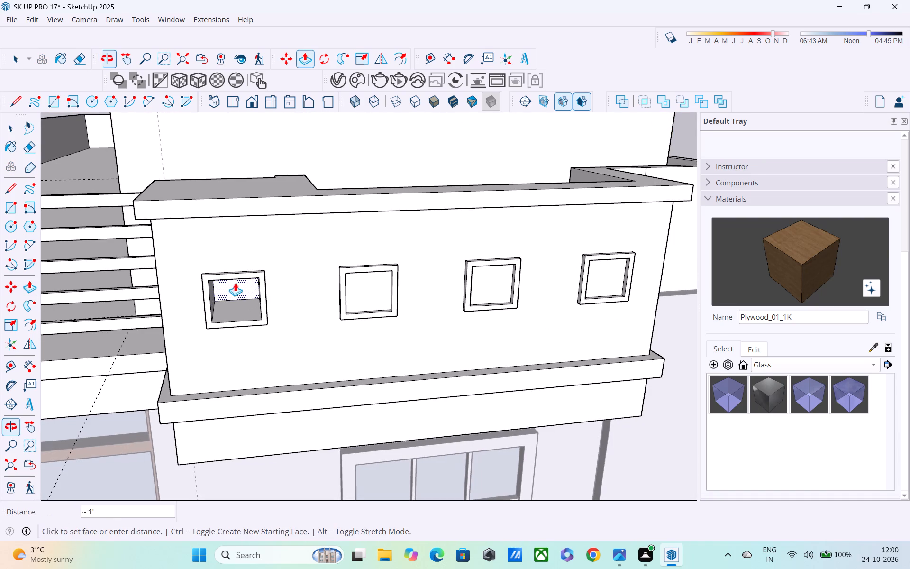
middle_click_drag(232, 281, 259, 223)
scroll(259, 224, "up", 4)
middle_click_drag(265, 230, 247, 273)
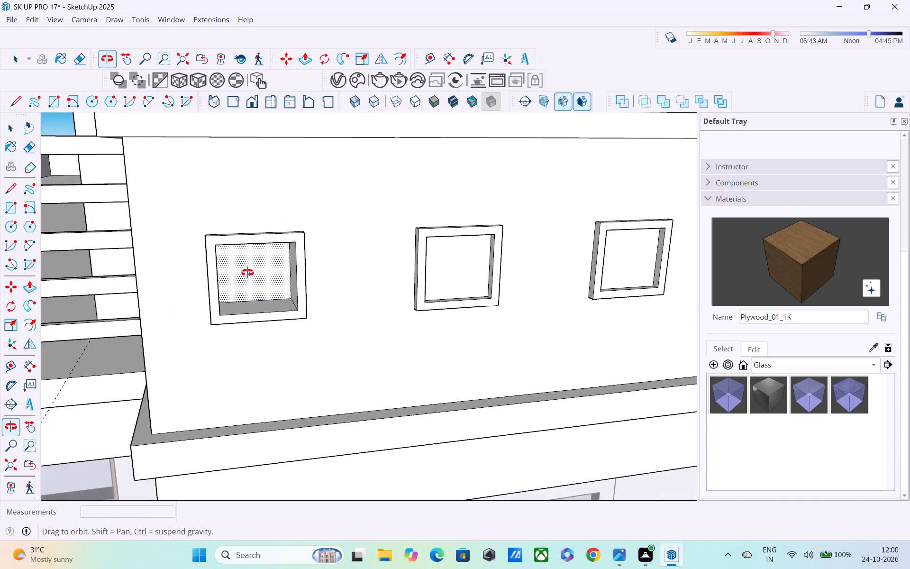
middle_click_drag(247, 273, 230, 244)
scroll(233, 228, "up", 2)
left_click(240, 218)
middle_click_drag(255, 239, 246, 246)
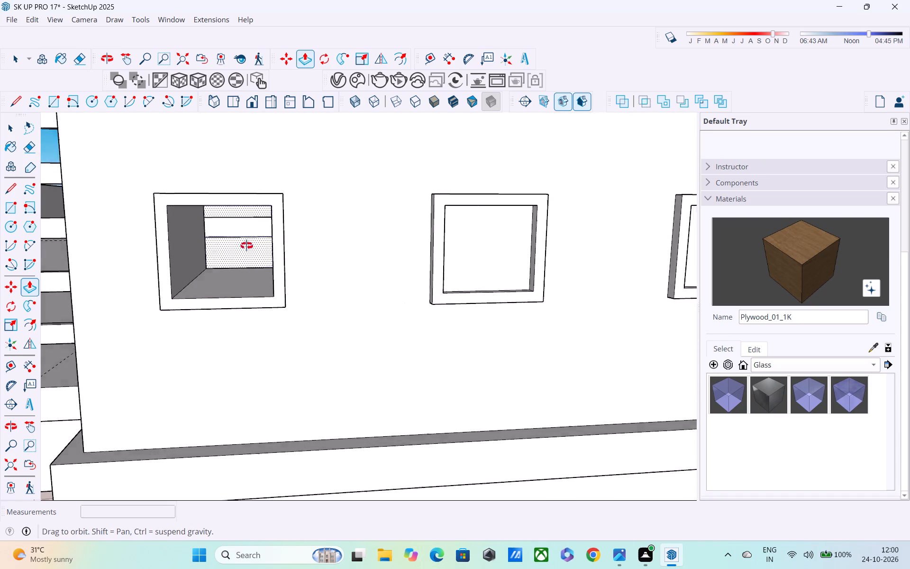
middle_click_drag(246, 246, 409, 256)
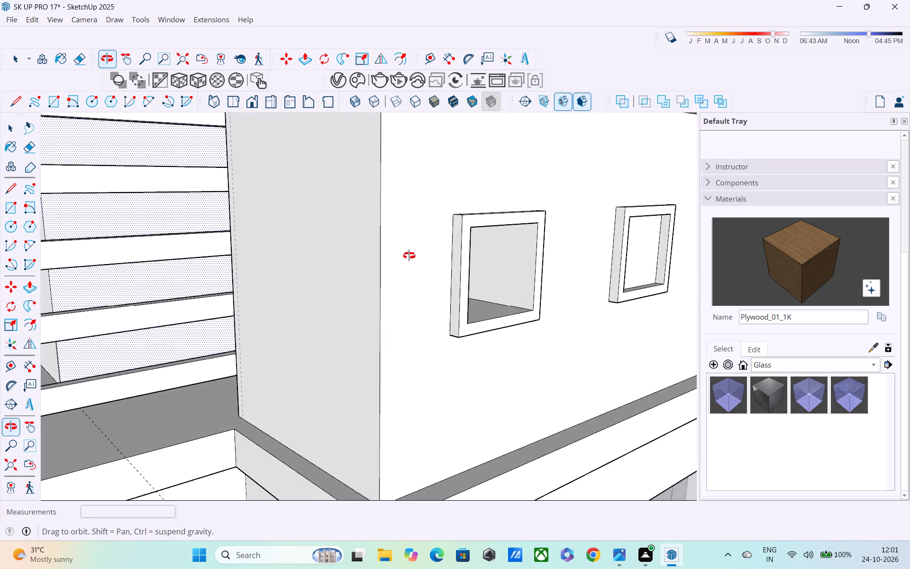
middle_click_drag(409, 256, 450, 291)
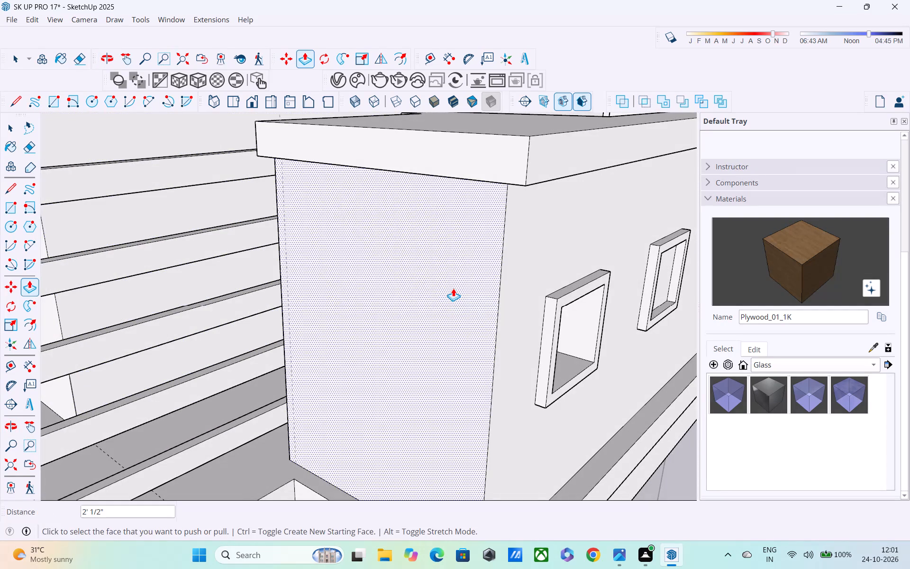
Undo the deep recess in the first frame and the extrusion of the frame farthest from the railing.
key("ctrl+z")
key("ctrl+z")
Examine the parapet's top and back where it meets the railing, and the row of frames from the front.
scroll(537, 288, "down", 3)
middle_click_drag(537, 288, 569, 451)
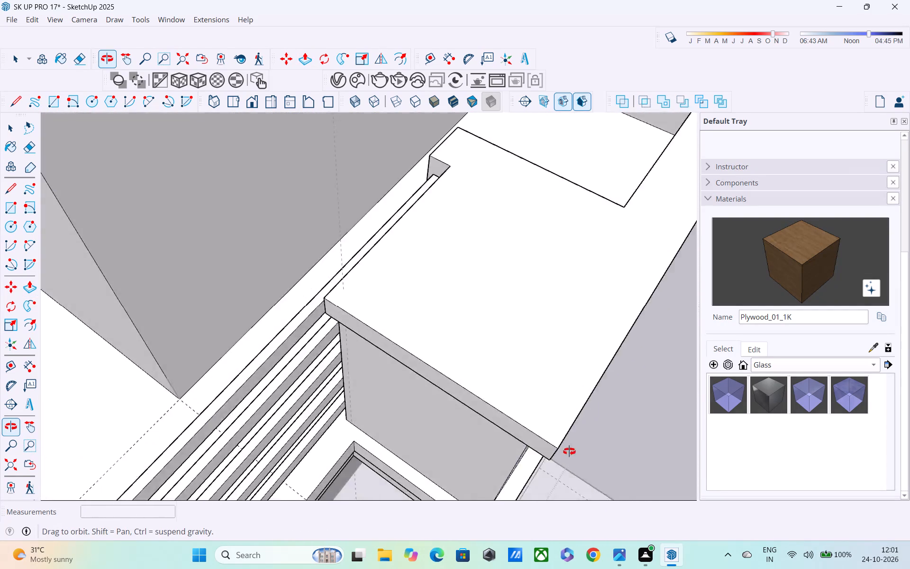
middle_click_drag(569, 451, 800, 431)
middle_click_drag(505, 294, 486, 218)
scroll(422, 234, "up", 1)
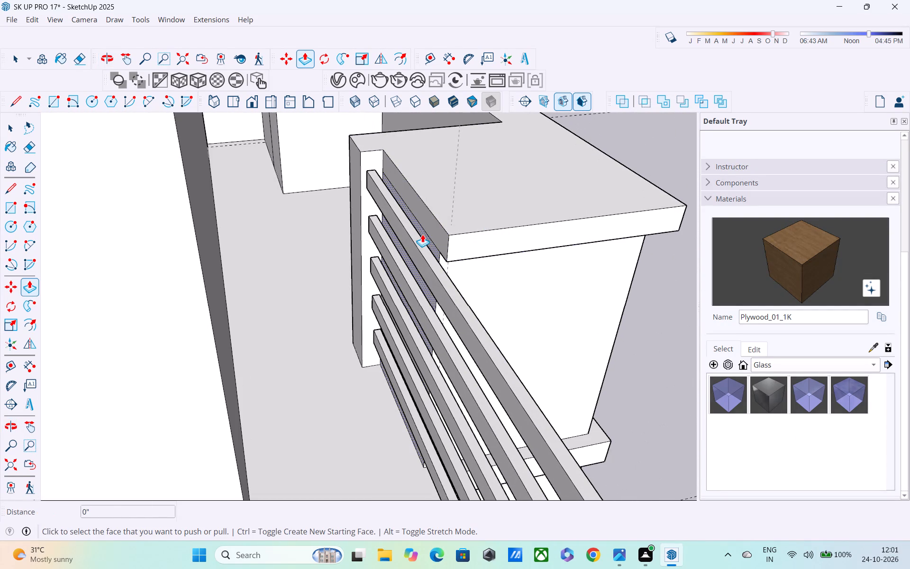
key("space")
middle_click_drag(440, 261, 209, 186)
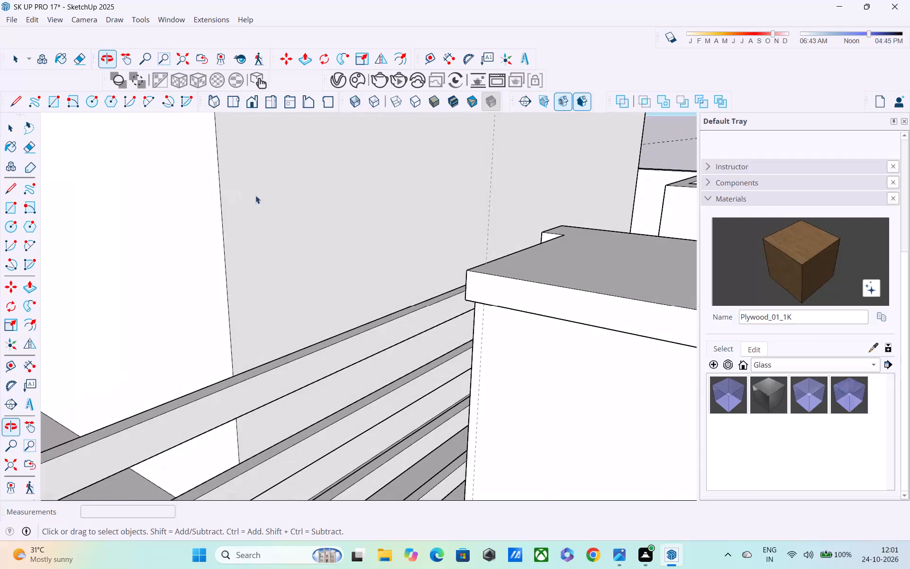
scroll(274, 202, "down", 4)
middle_click_drag(446, 313, 250, 276)
scroll(250, 276, "down", 4)
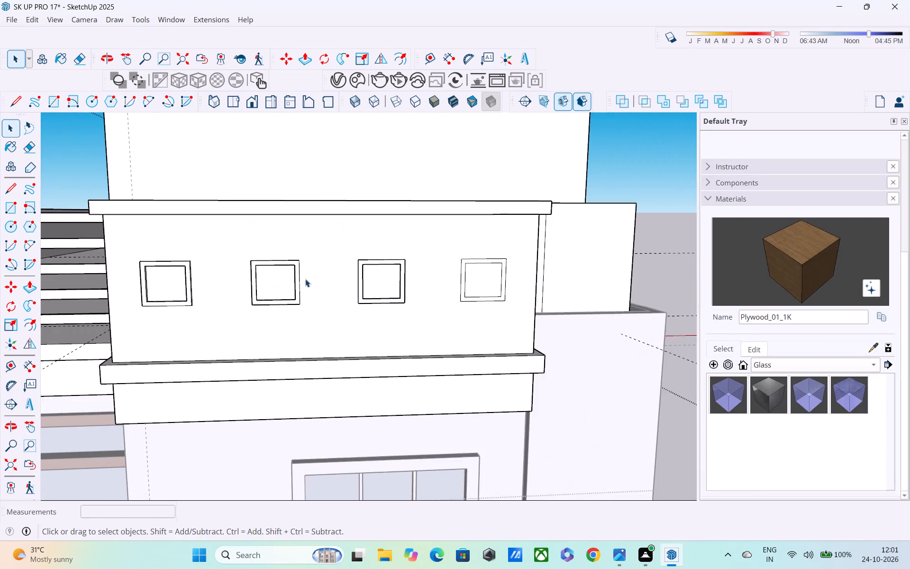
Push the end face of the parapet's thick section about 6 3/8" back toward the railing.
scroll(297, 283, "up", 1)
middle_click_drag(296, 284, 158, 502)
middle_click_drag(246, 381, 127, 378)
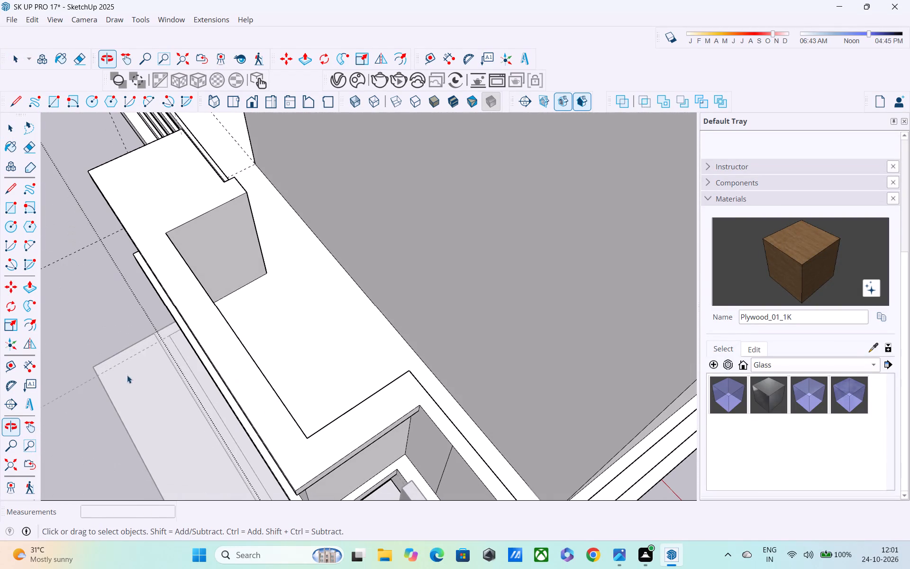
key("p")
left_click(202, 244)
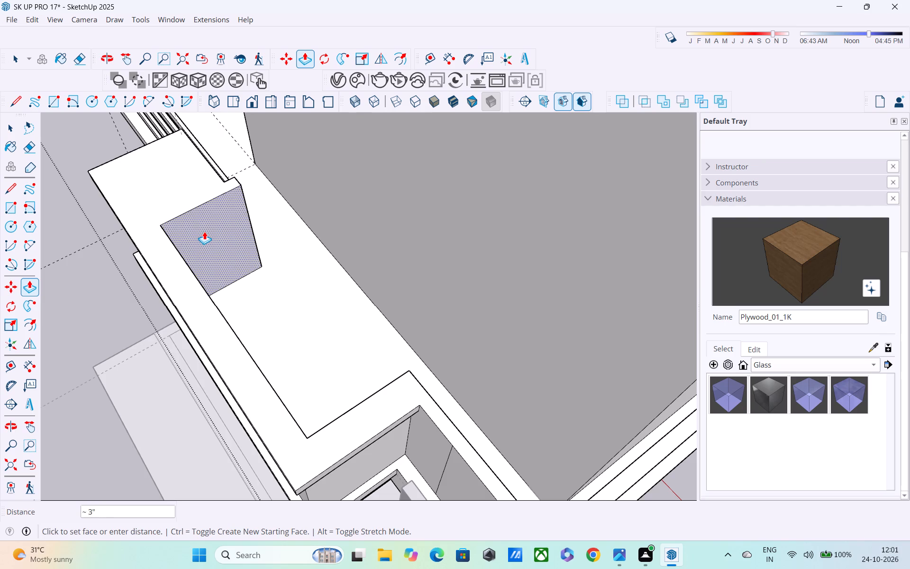
middle_click_drag(245, 252, 554, 198)
scroll(252, 254, "down", 1)
scroll(487, 222, "down", 3)
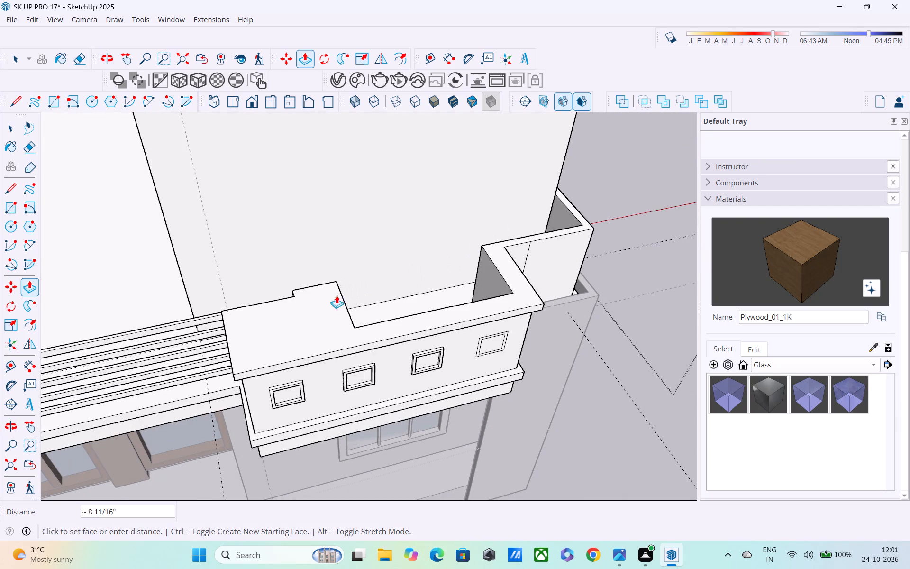
key("grave")
key("Escape")
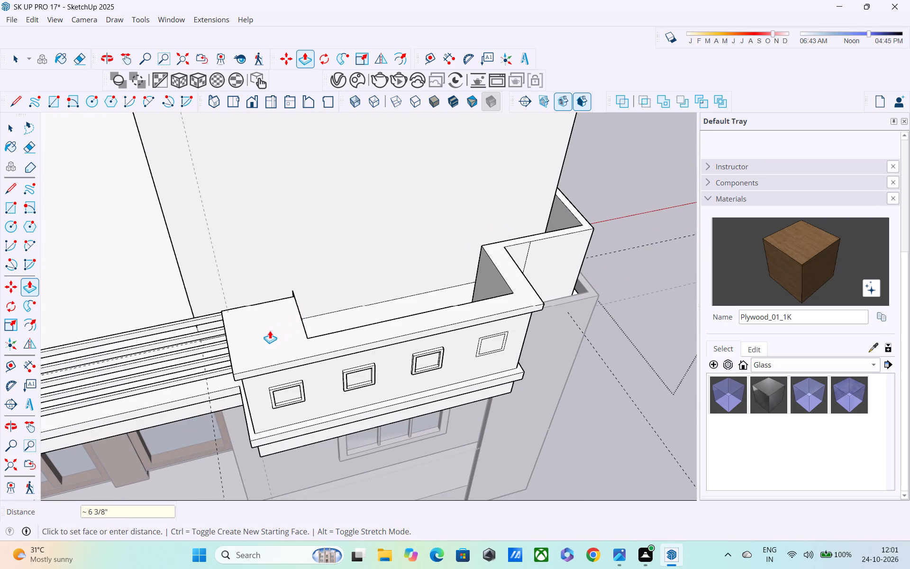
left_click(296, 323)
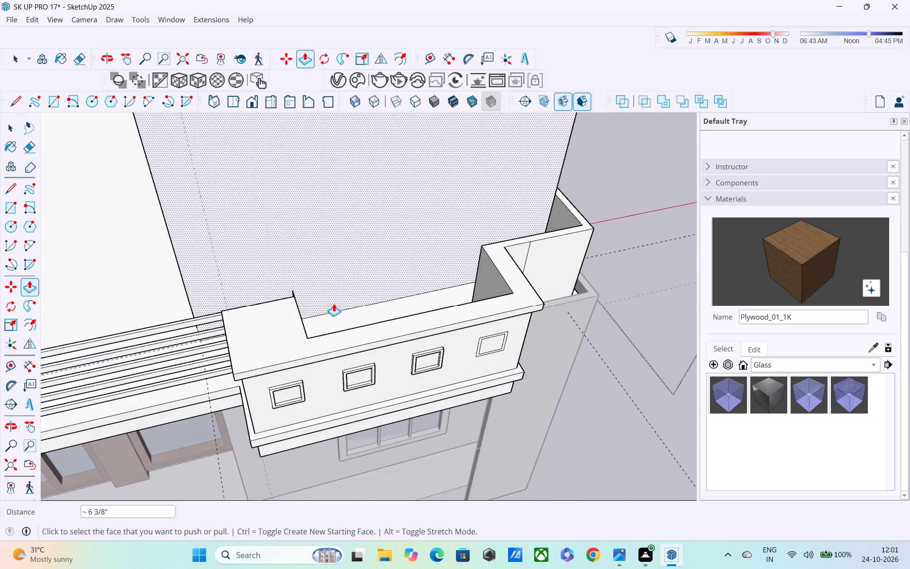
Push the narrow slotted face at the railing's end about 2 5/8" toward the railing.
middle_click_drag(334, 303, 167, 299)
scroll(173, 247, "up", 7)
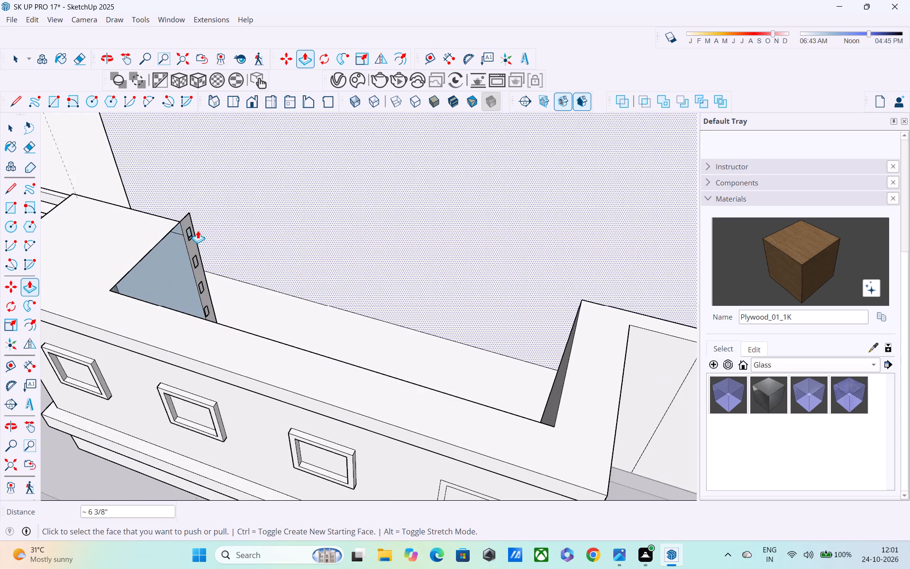
left_click(191, 230)
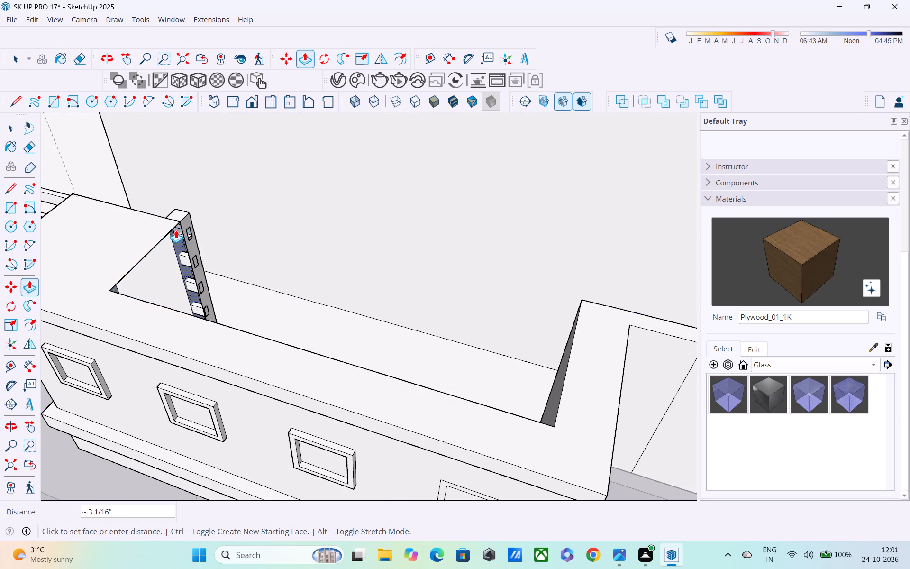
left_click_drag(179, 224, 166, 193)
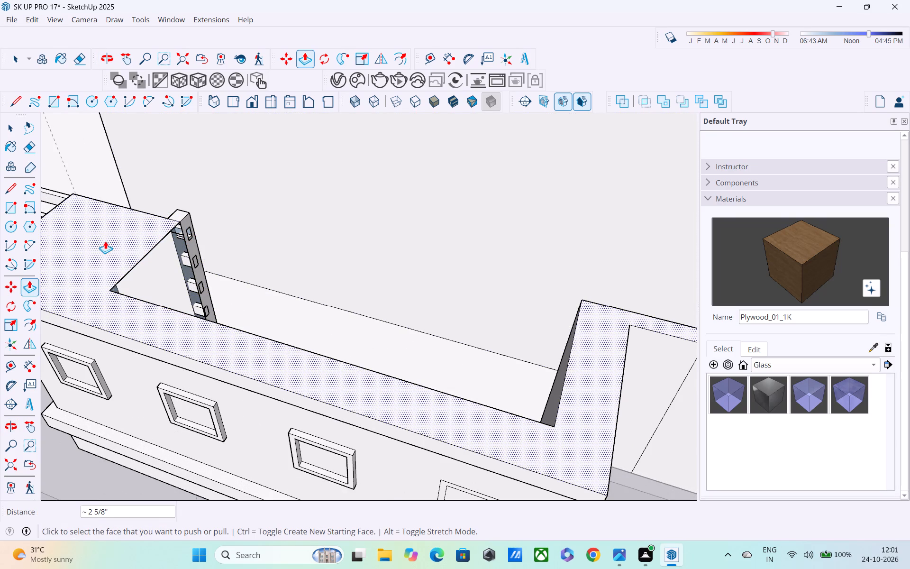
Delete the slotted outer face left in front of the rail ends, together with its border edges.
middle_click_drag(169, 256, 0, 290)
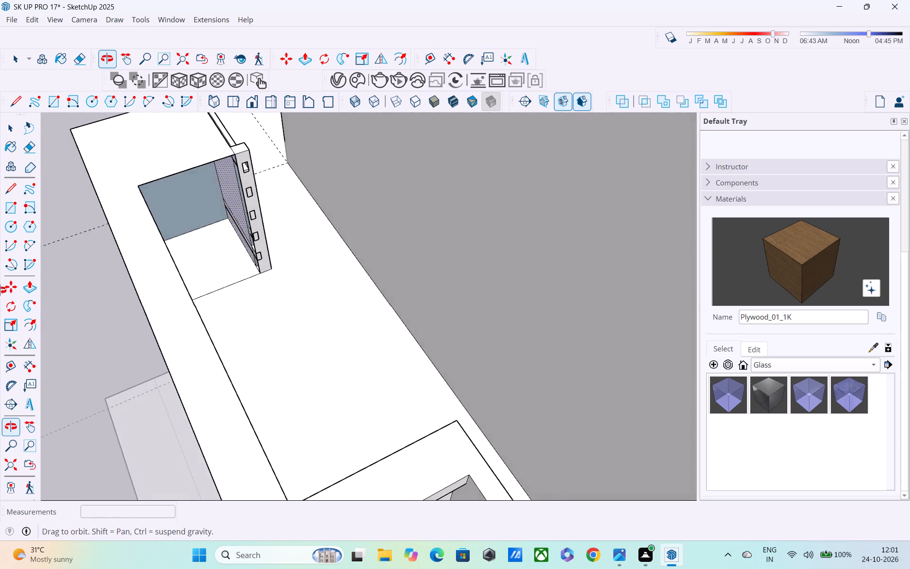
middle_click_drag(0, 290, 118, 278)
middle_click_drag(243, 276, 221, 259)
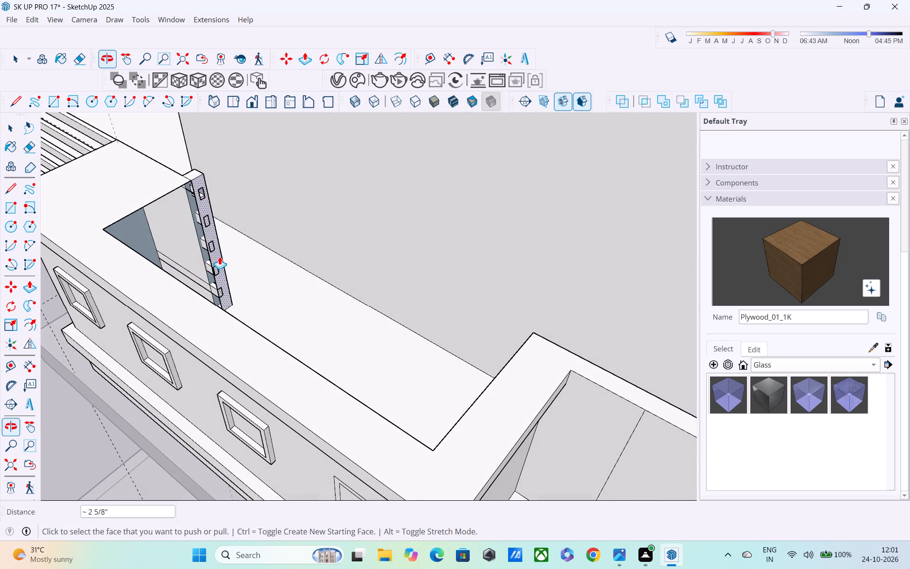
key("space")
double_click(209, 211)
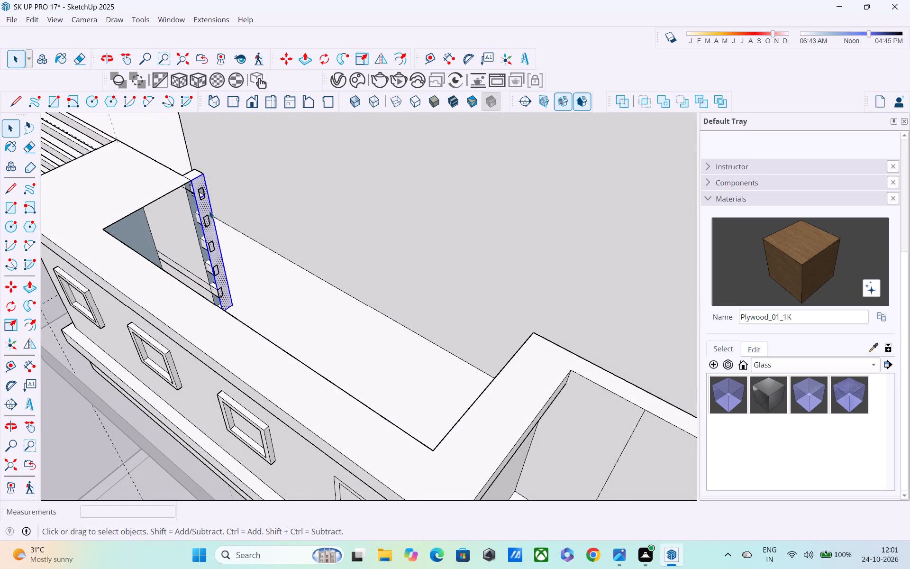
key("Delete")
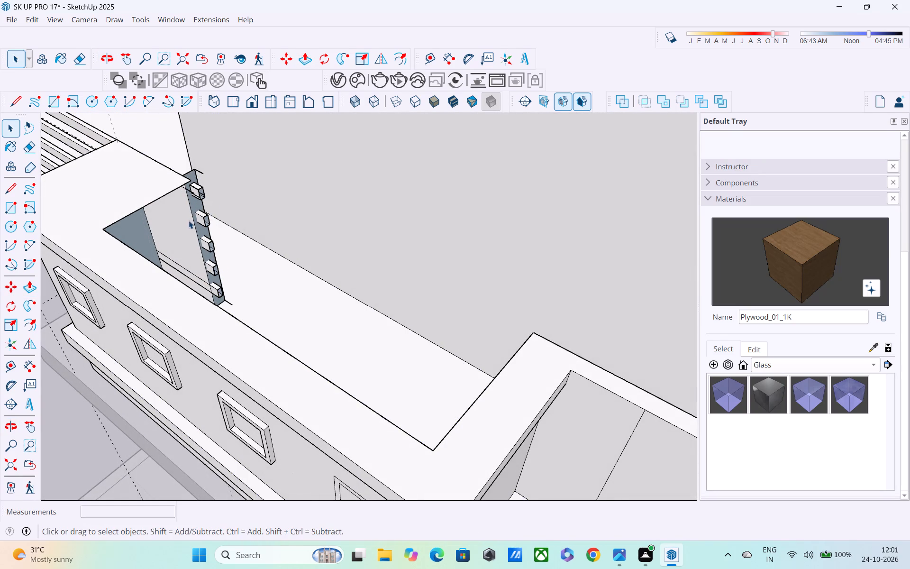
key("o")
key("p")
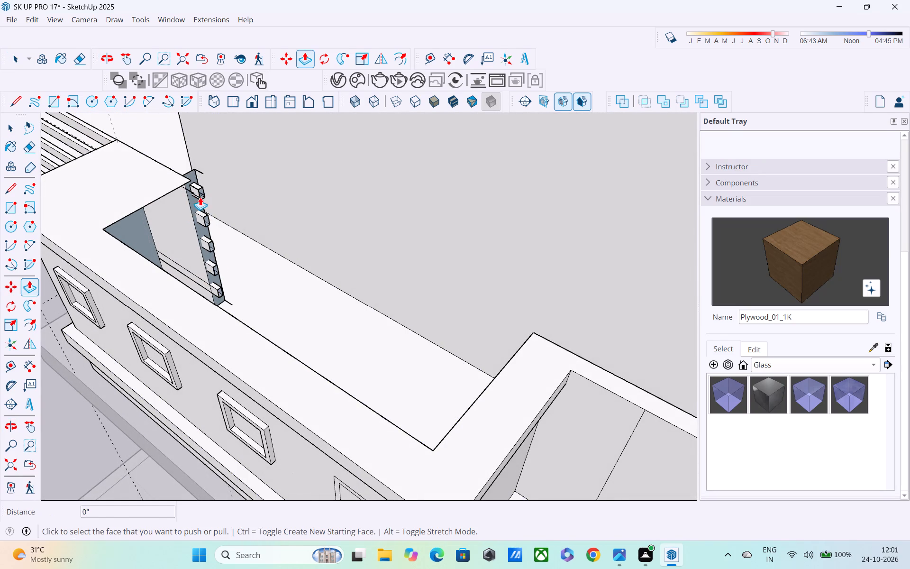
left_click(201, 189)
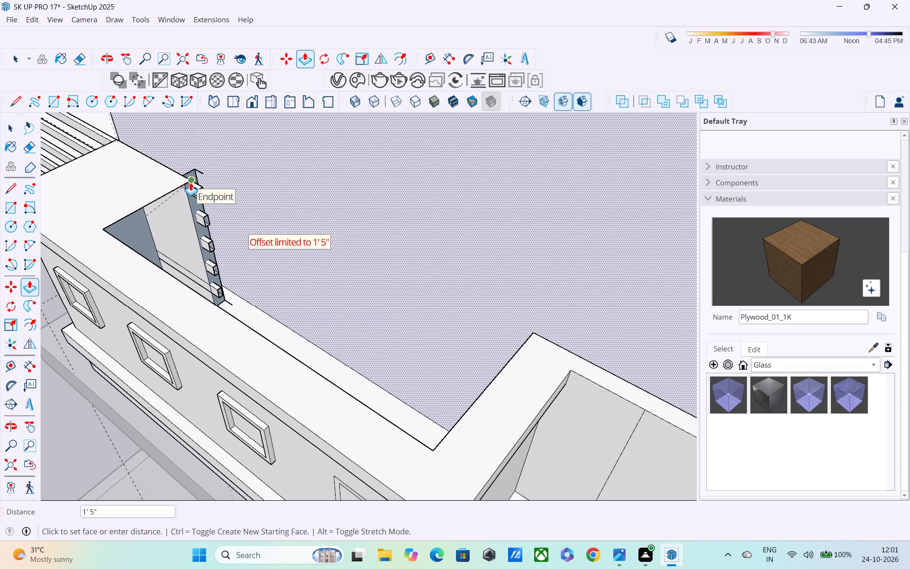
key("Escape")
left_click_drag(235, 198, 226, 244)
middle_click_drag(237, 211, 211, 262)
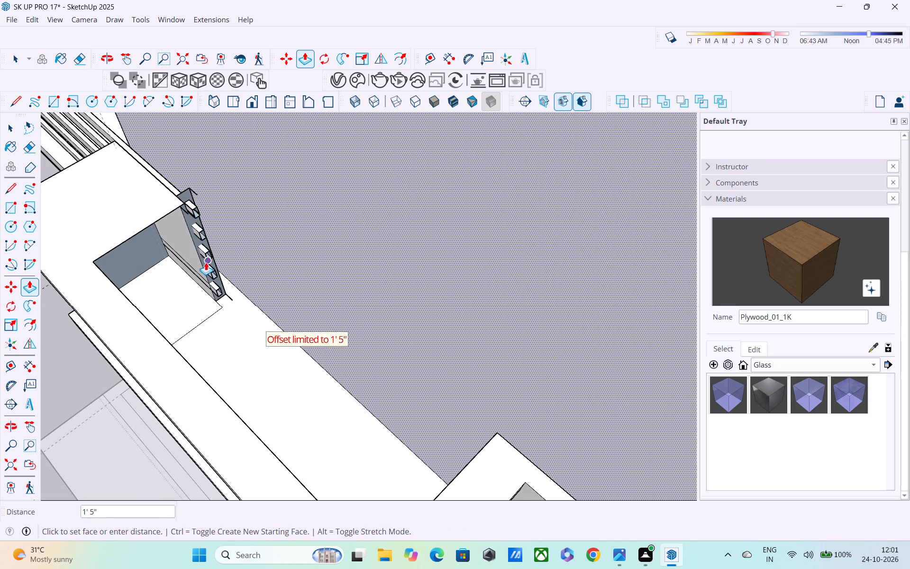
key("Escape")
Draw a rectangle of about 2 7/16" by 1 1/8" over each of the five exposed rail ends.
scroll(255, 256, "down", 2)
middle_click_drag(239, 256, 143, 185)
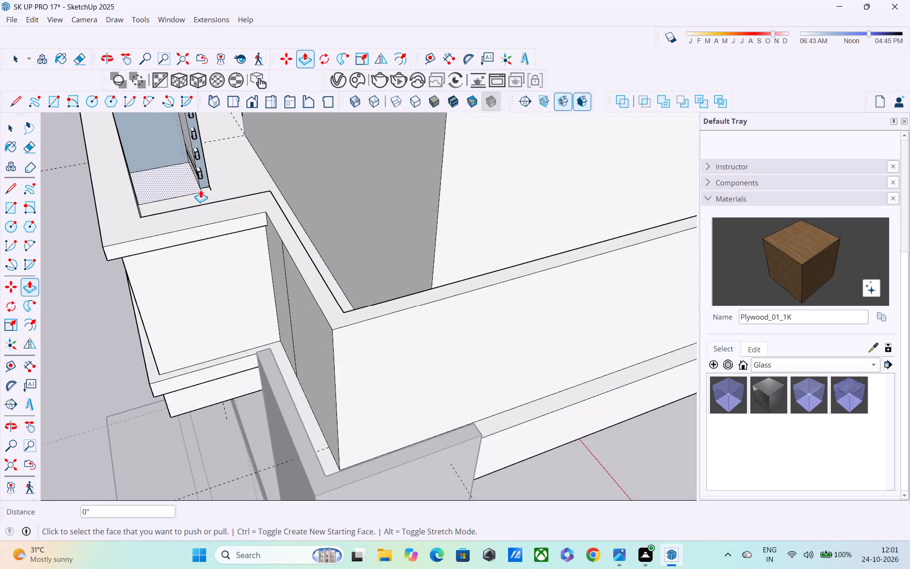
middle_click_drag(213, 198, 231, 364, "shift")
scroll(223, 293, "up", 7)
middle_click_drag(195, 263, 163, 197)
scroll(162, 196, "up", 1)
key("r")
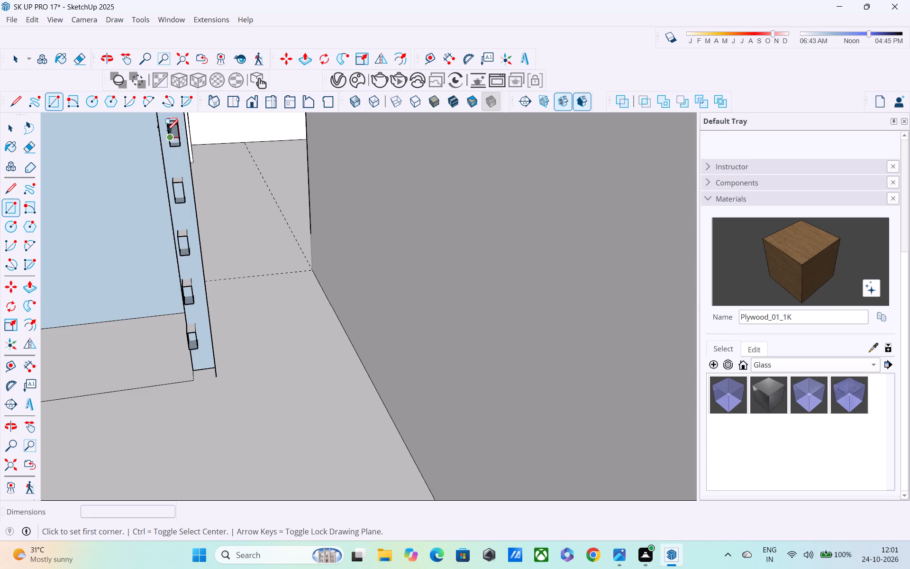
left_click(166, 129)
left_click(180, 148)
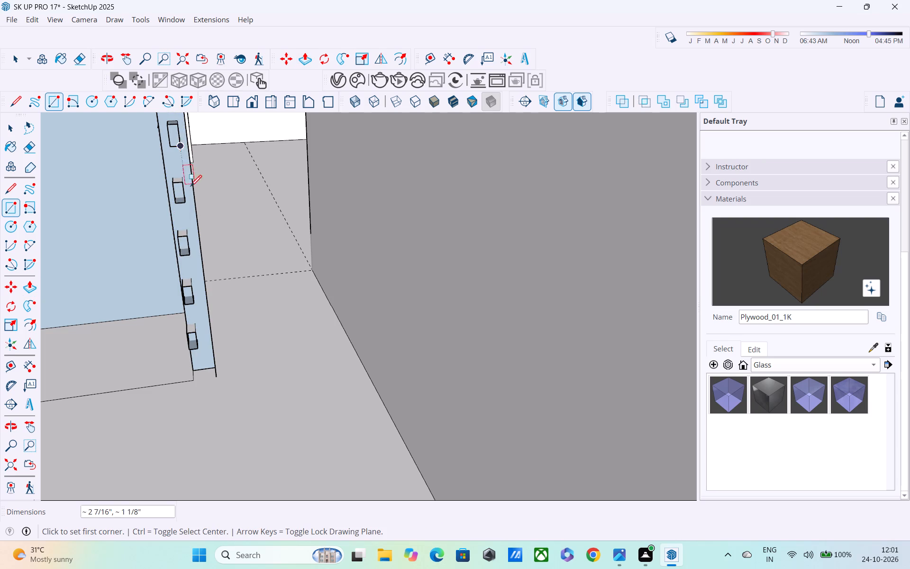
left_click(171, 185)
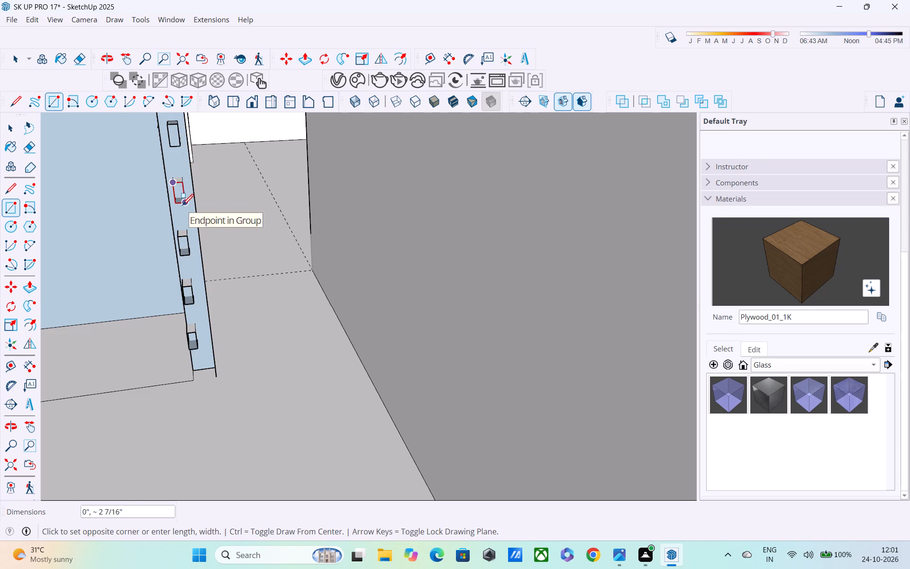
left_click(182, 206)
left_click(177, 239)
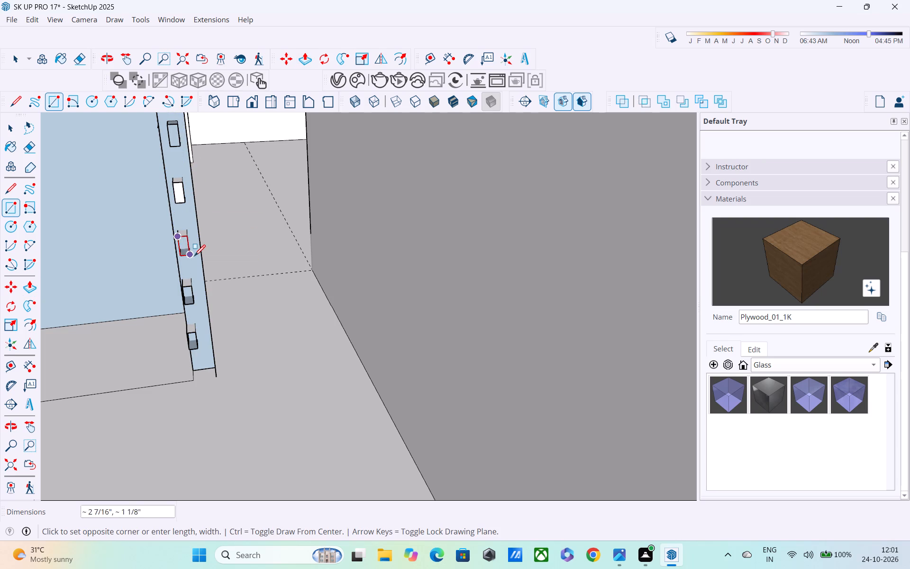
left_click(187, 255)
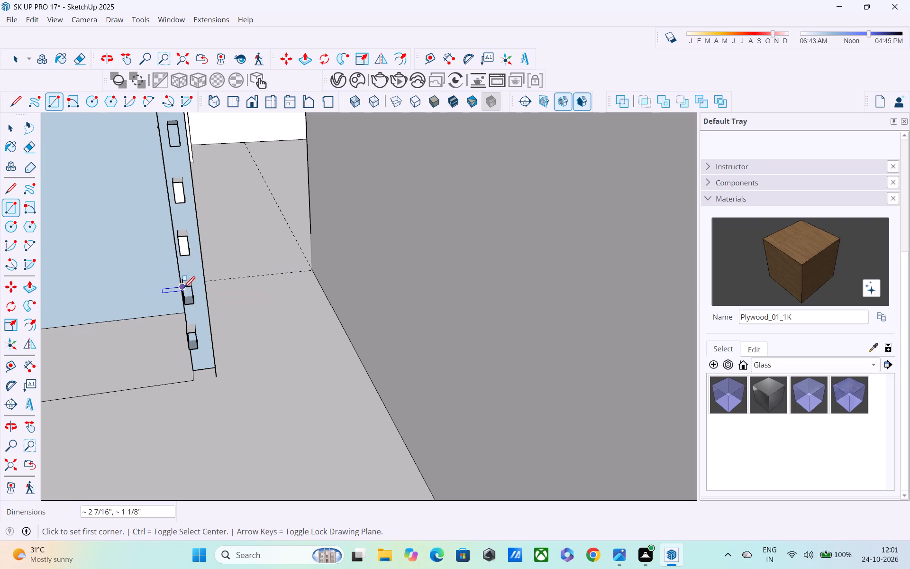
left_click(183, 289)
left_click(191, 305)
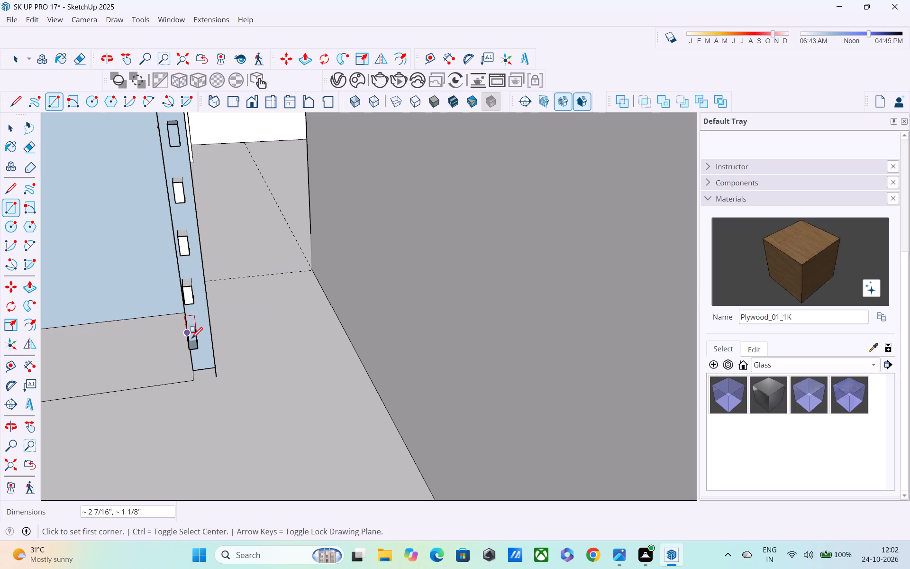
left_click(190, 339)
left_click(196, 348)
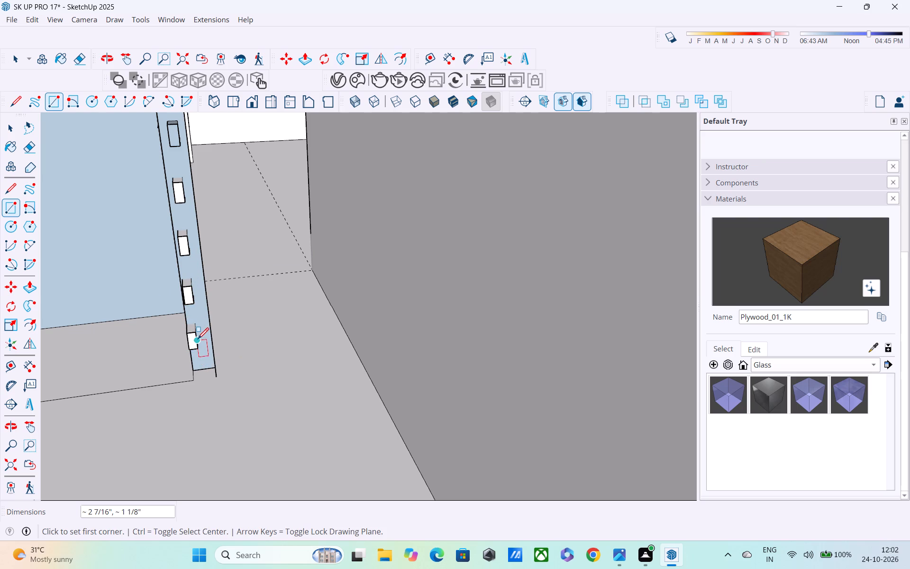
Push/pull the rectangle on the lowest rail end by about 9/16".
key("p")
left_click(194, 336)
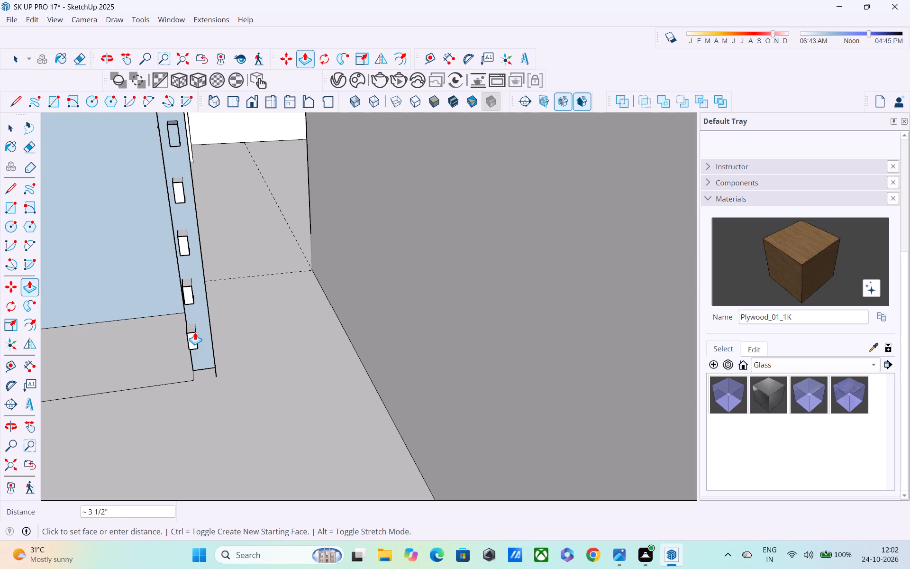
left_click_drag(195, 338, 200, 313)
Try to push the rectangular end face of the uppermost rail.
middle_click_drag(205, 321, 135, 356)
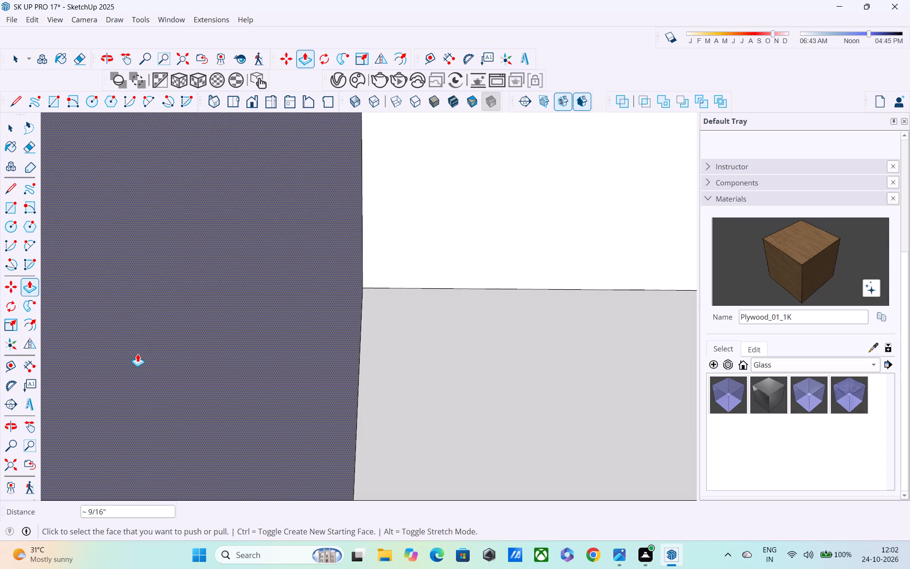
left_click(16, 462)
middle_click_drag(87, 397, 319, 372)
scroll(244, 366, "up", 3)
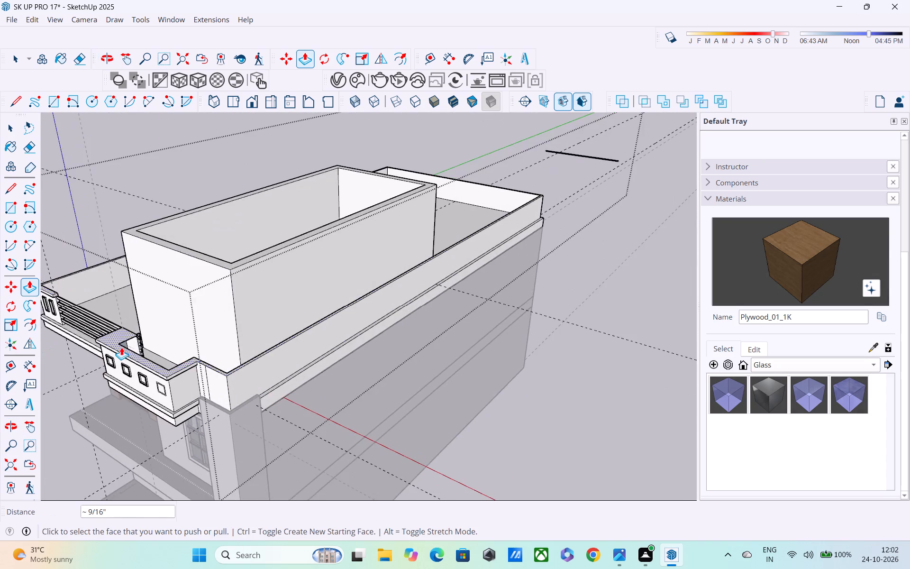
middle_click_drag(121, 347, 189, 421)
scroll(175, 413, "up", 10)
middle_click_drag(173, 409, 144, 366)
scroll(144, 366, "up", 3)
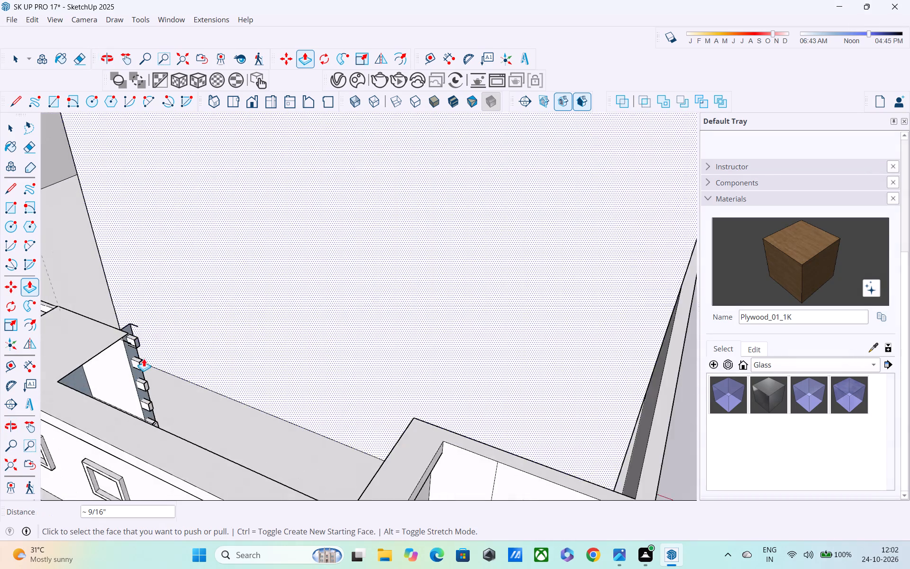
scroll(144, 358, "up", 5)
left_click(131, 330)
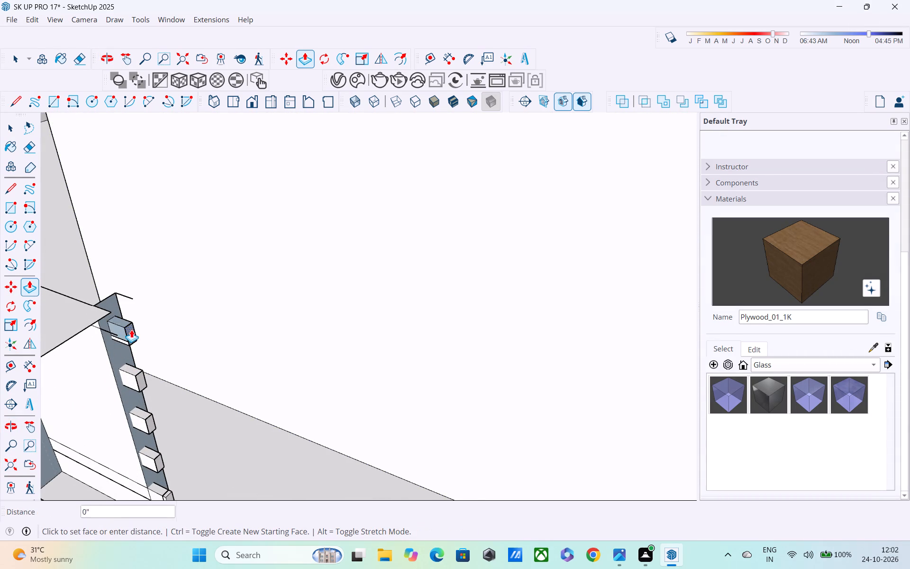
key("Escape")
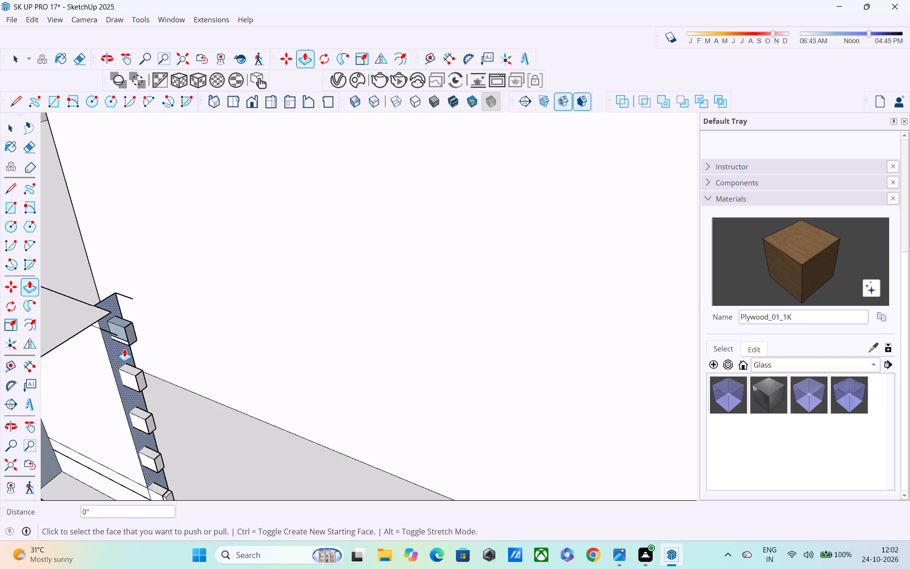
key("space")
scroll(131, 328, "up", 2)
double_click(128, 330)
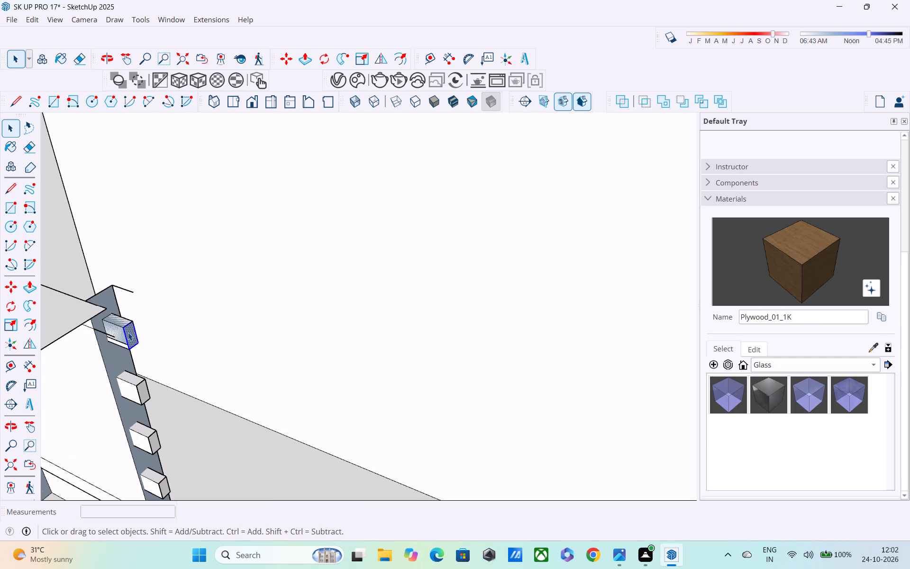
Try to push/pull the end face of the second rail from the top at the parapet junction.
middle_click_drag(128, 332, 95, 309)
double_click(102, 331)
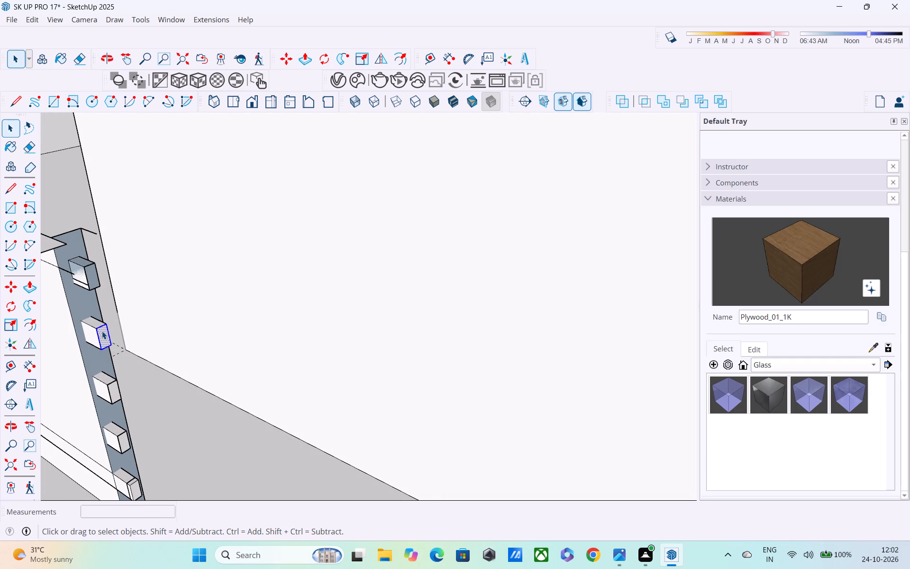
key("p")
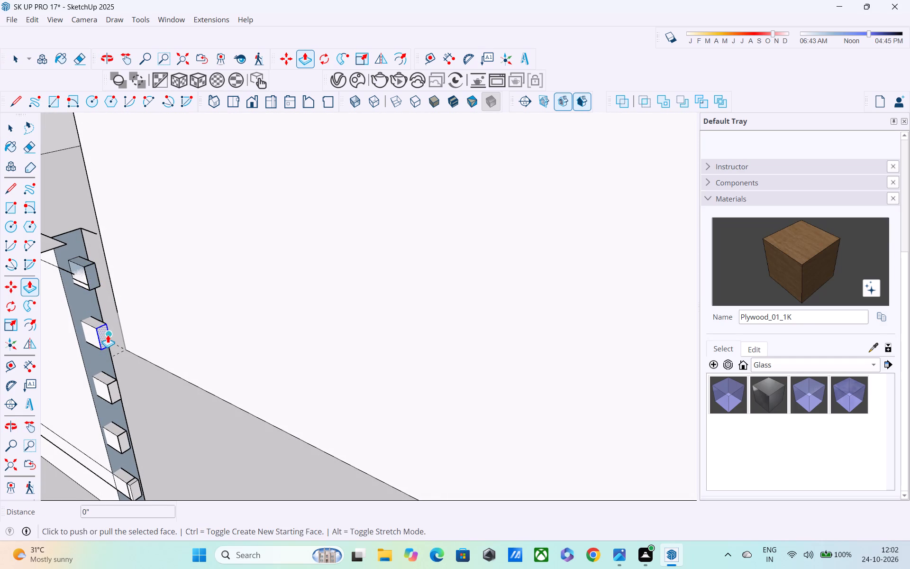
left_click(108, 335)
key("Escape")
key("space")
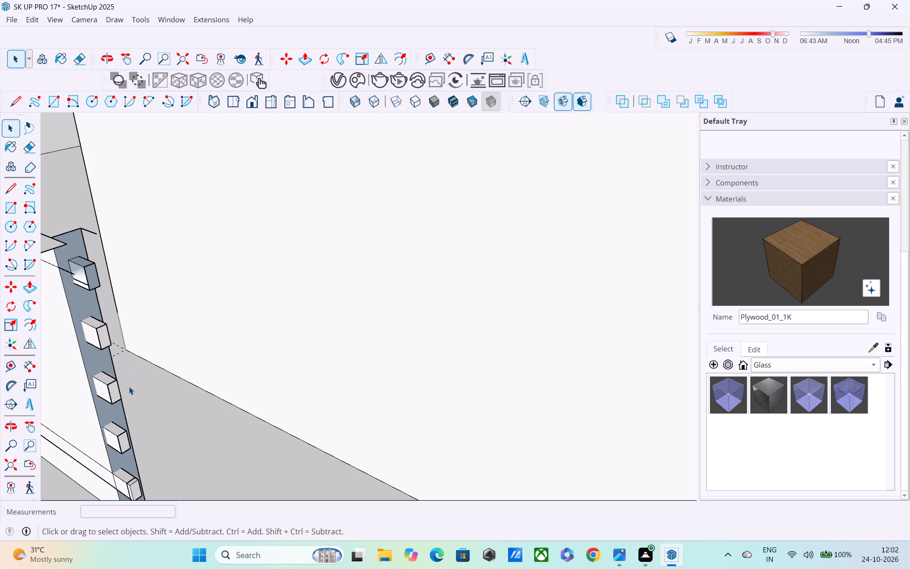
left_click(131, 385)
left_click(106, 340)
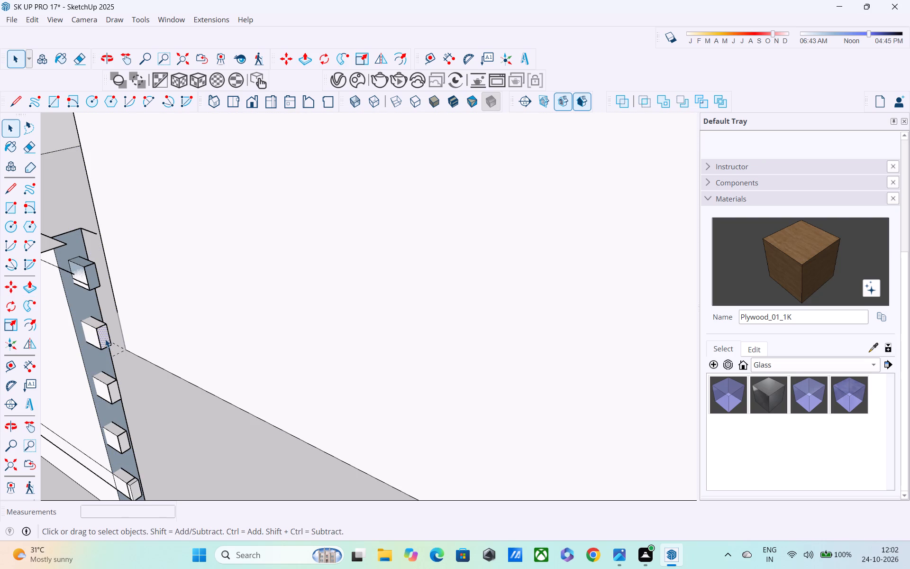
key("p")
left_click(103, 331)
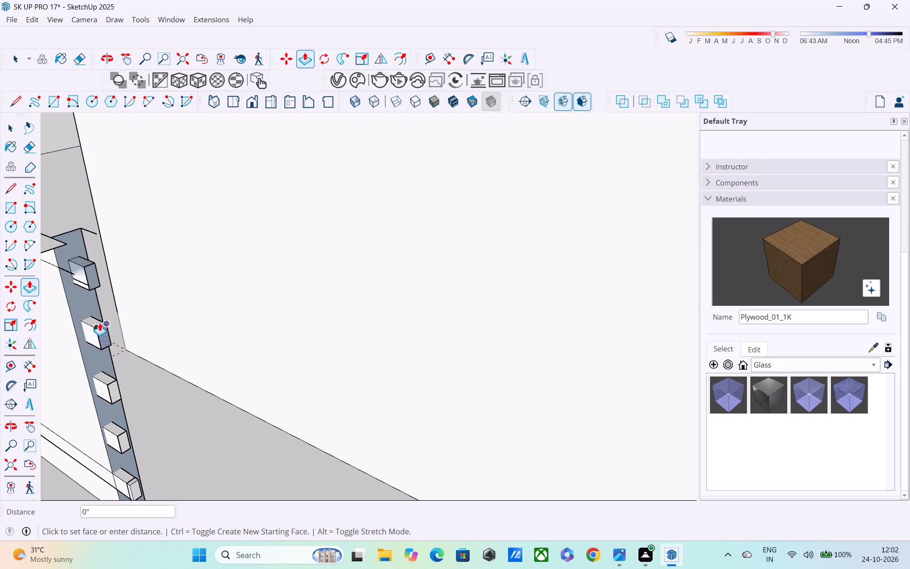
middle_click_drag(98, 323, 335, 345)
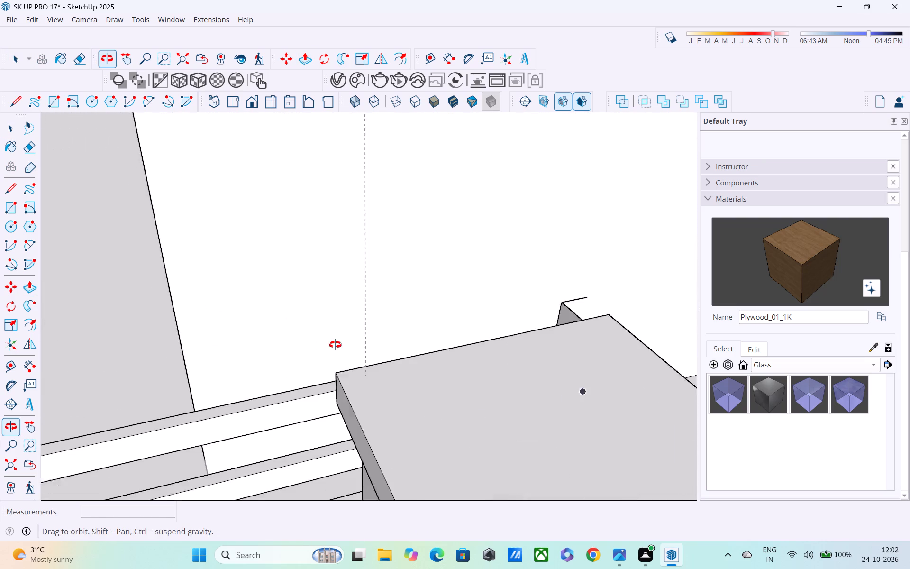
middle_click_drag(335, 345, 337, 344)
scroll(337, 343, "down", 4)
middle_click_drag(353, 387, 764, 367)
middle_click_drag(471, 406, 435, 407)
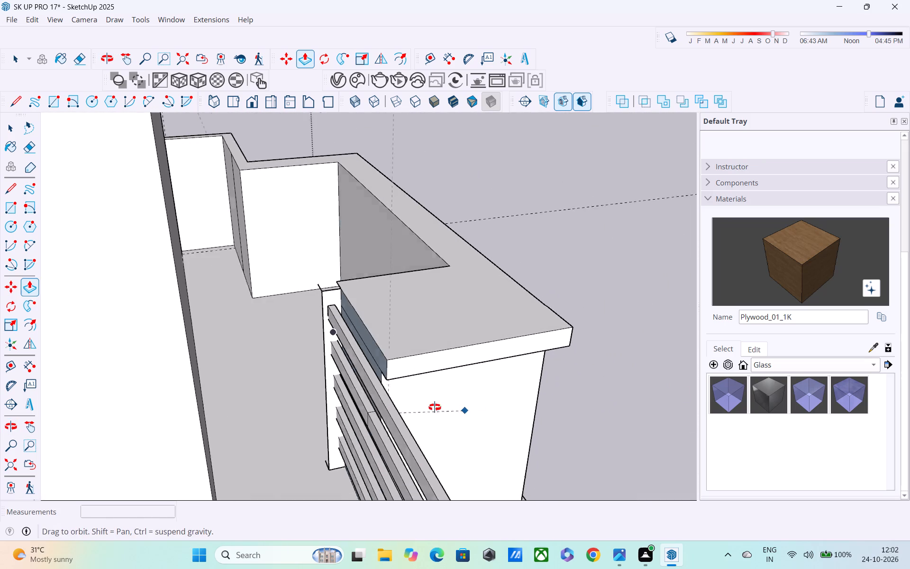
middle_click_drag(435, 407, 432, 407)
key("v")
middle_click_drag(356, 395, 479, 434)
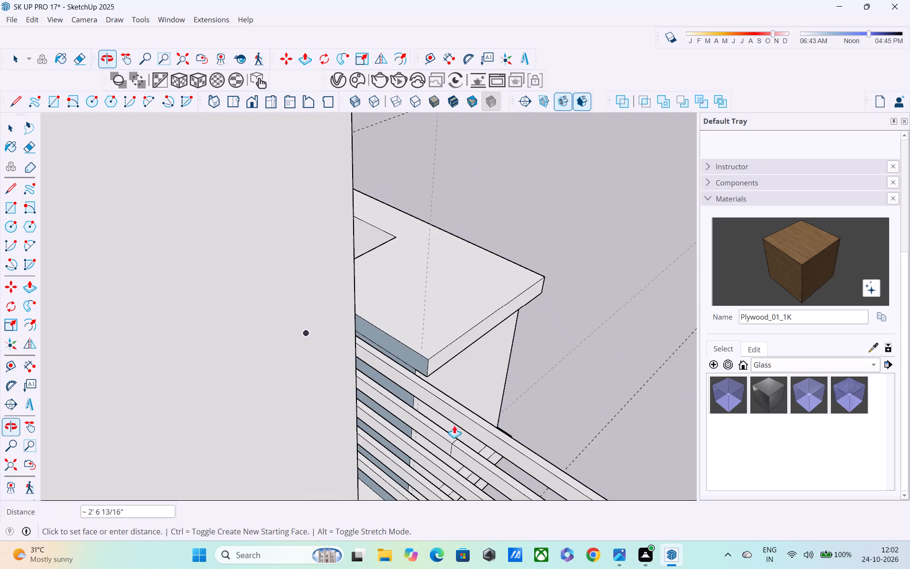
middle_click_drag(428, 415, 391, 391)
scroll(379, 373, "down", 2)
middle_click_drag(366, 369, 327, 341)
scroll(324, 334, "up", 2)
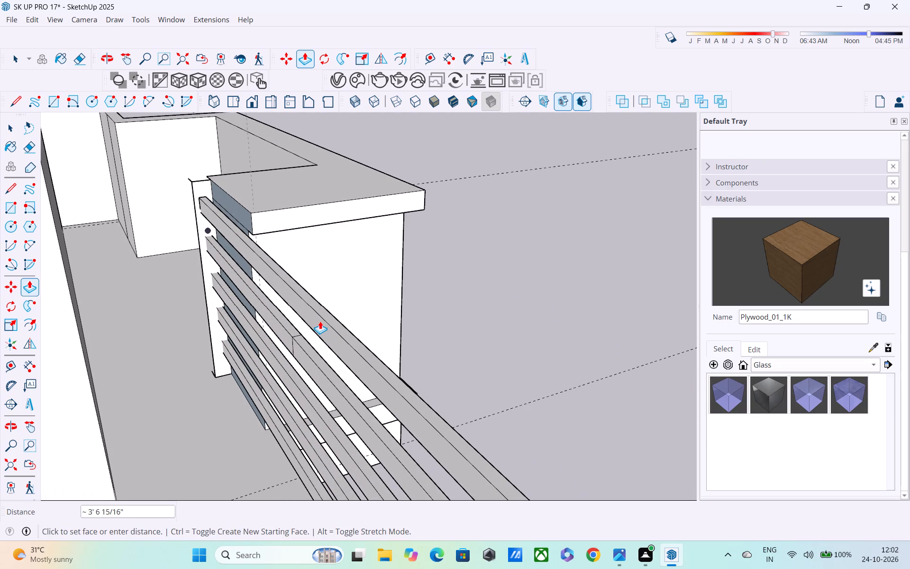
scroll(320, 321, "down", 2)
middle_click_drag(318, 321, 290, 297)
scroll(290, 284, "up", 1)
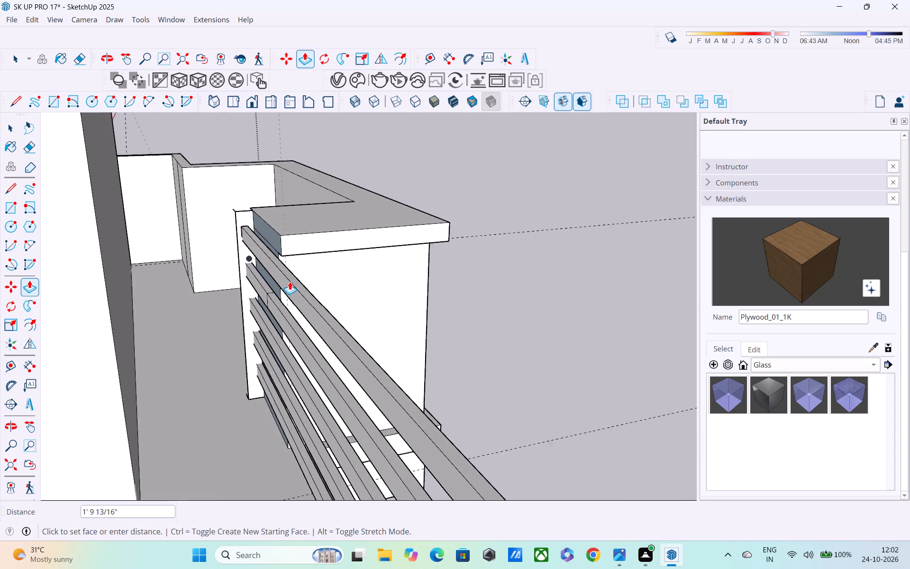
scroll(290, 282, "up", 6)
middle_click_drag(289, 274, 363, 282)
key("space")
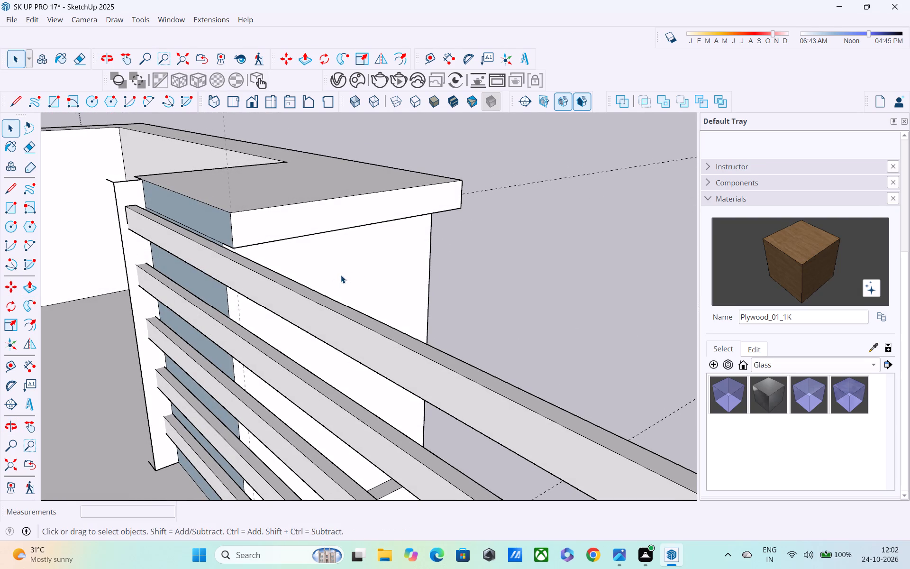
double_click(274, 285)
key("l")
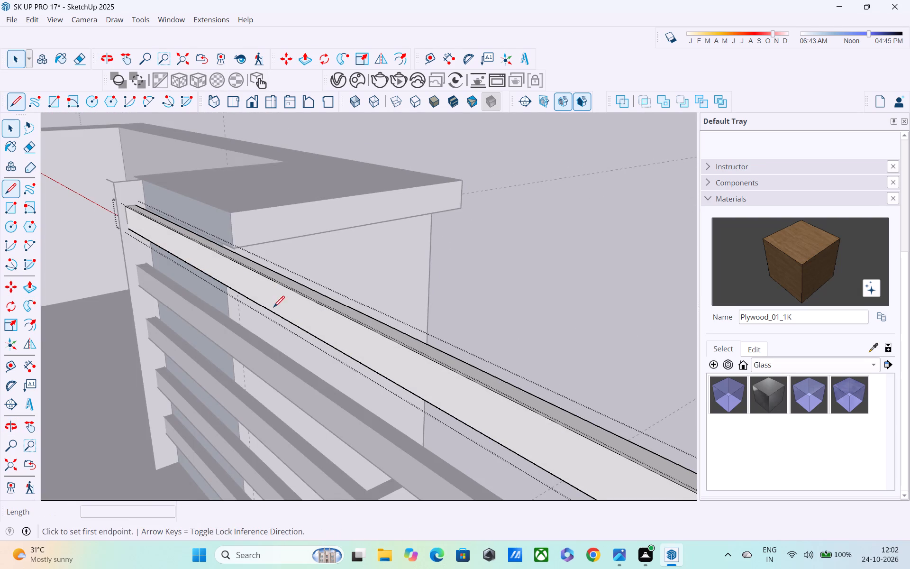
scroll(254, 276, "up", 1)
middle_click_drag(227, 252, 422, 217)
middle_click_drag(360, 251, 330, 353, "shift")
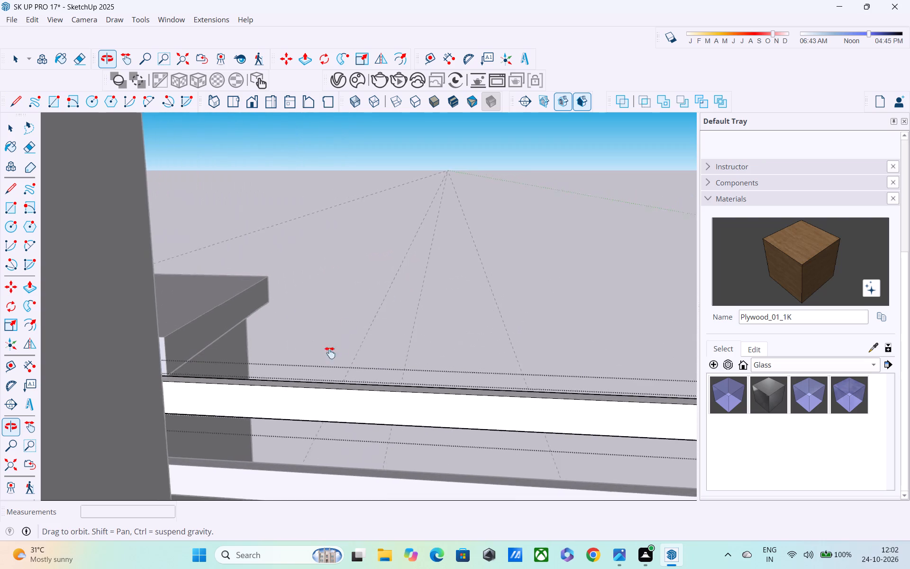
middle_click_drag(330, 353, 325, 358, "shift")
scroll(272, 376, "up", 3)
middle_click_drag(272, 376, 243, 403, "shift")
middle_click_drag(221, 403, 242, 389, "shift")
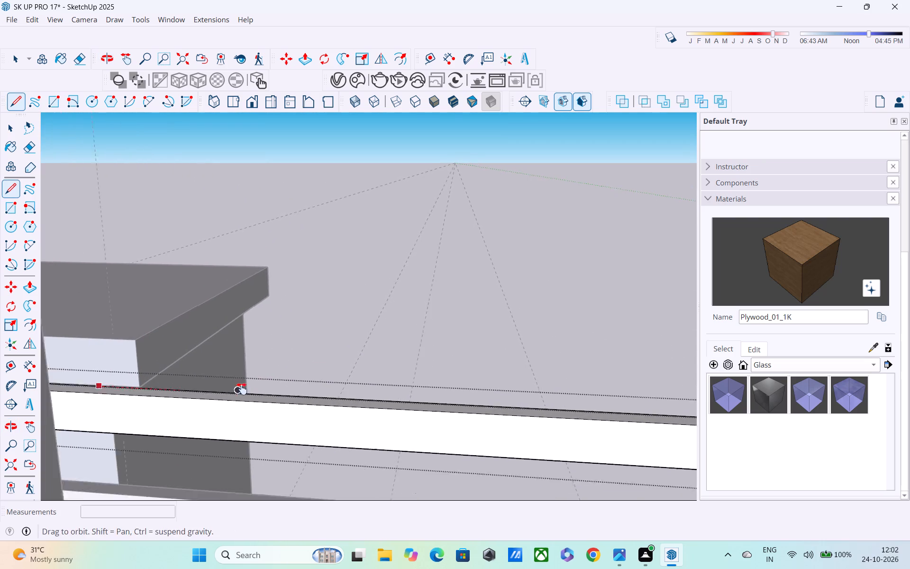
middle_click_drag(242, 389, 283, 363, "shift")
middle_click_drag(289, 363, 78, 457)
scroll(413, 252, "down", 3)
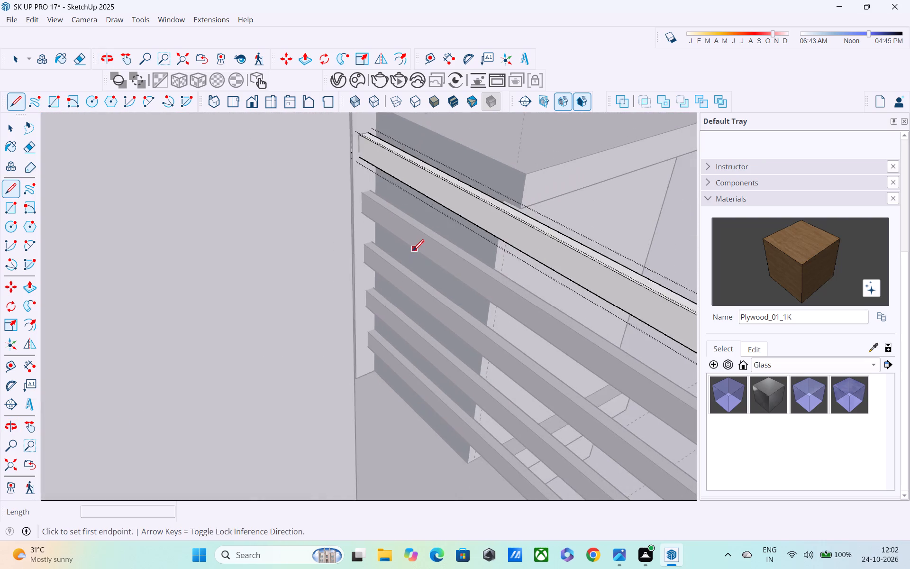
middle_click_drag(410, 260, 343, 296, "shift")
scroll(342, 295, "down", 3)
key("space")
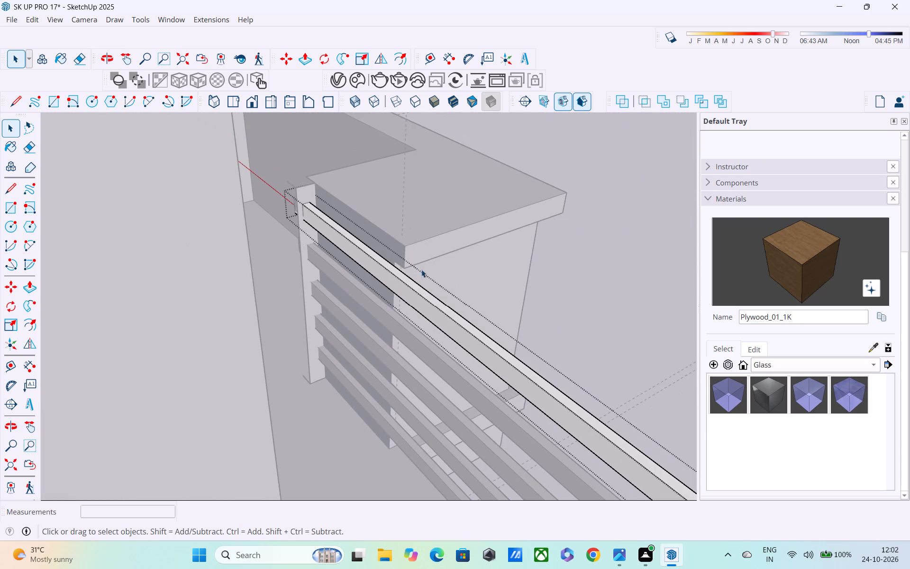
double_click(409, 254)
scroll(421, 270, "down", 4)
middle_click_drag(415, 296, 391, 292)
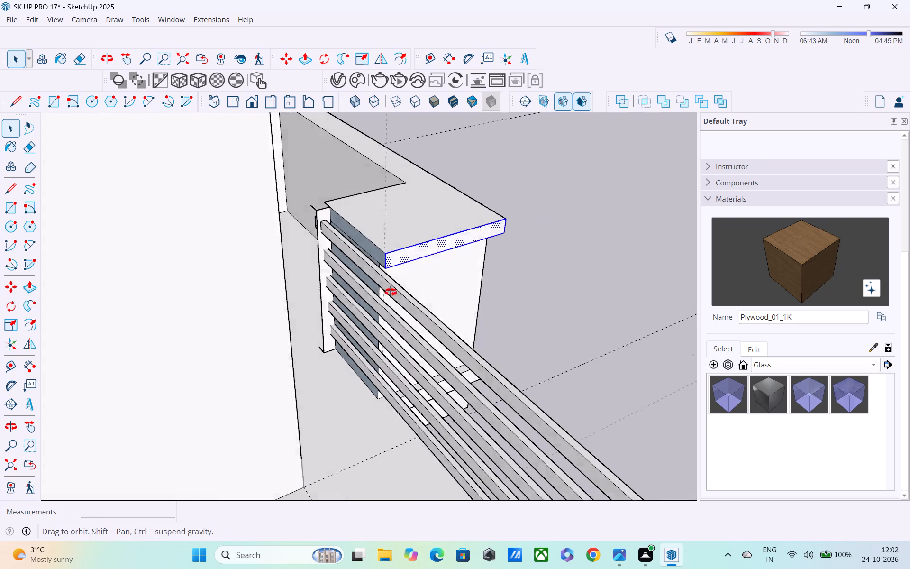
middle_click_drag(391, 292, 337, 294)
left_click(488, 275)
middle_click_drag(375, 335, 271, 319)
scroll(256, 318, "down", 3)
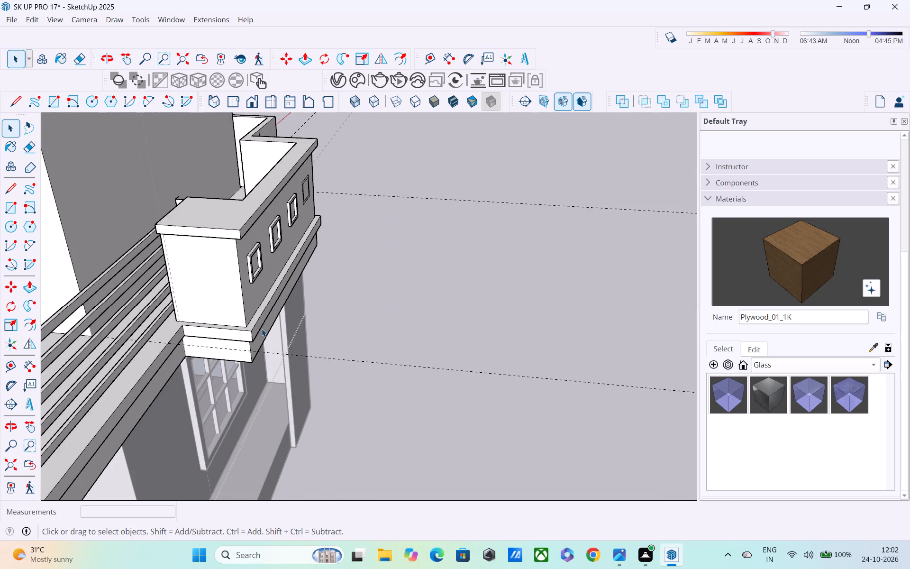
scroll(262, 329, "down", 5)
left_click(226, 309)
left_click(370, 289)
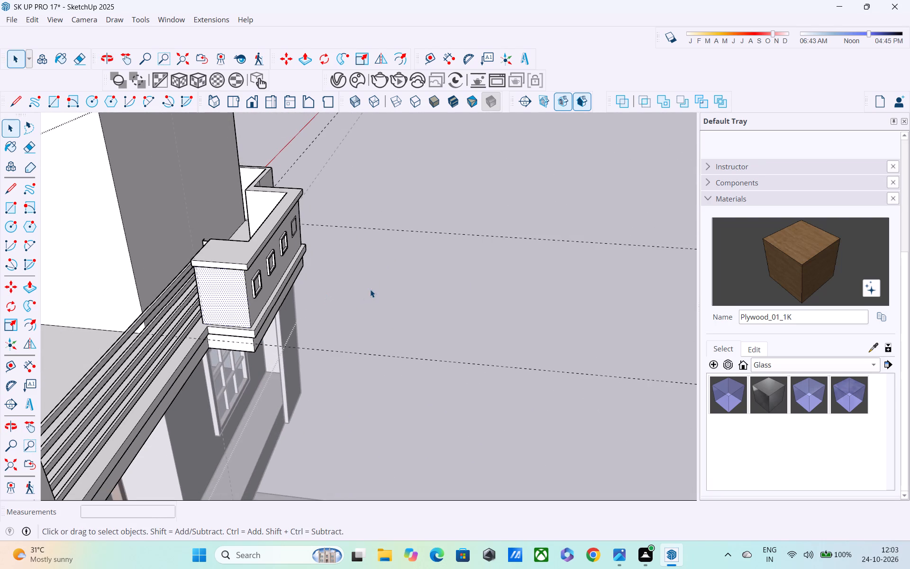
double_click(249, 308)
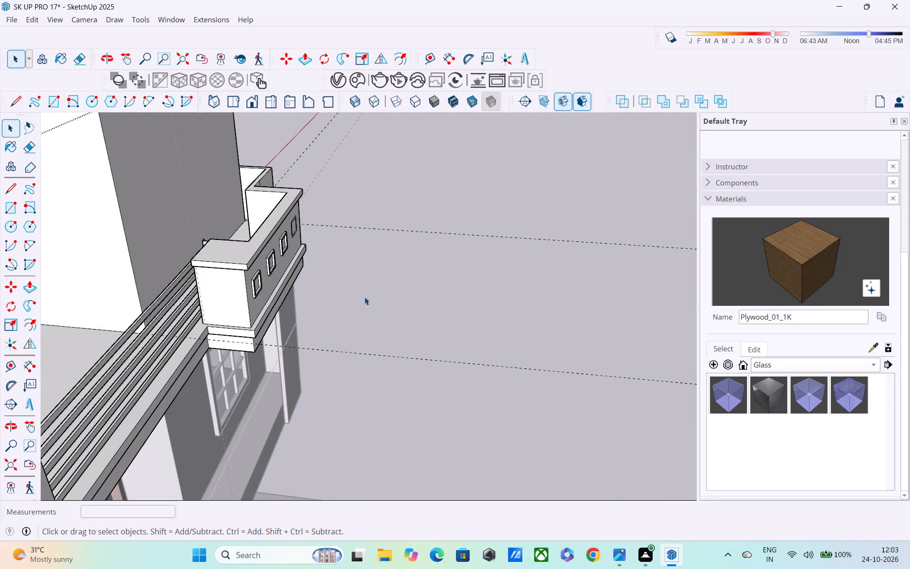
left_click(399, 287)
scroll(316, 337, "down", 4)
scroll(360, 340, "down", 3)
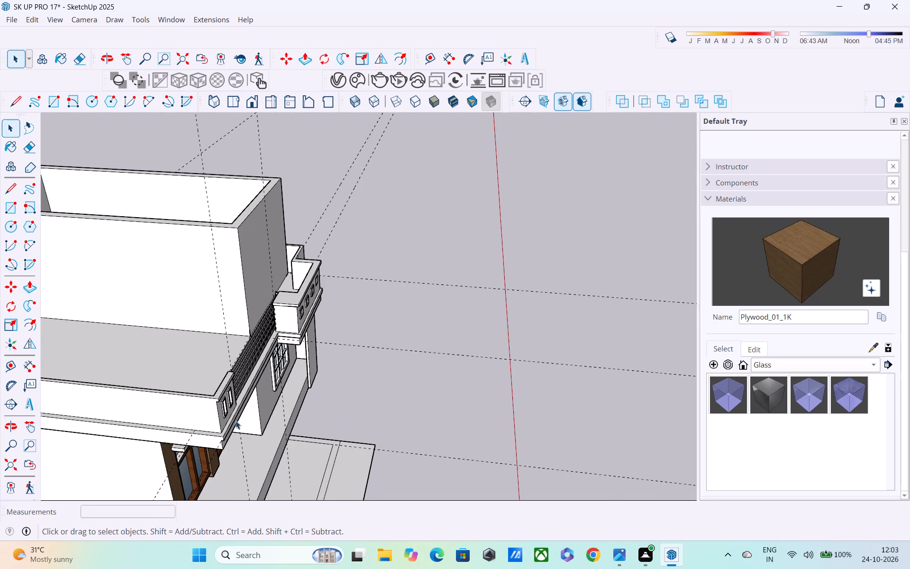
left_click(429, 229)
Convert the roof-level group containing the parapet, railing and rooftop room into a component, keeping the default creation settings.
double_click(220, 434)
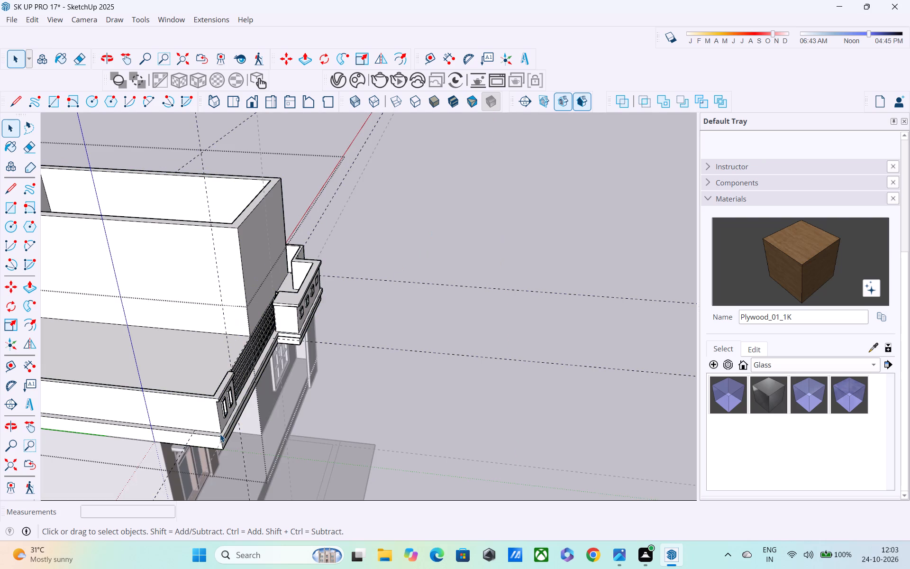
left_click(428, 267)
left_click(212, 436)
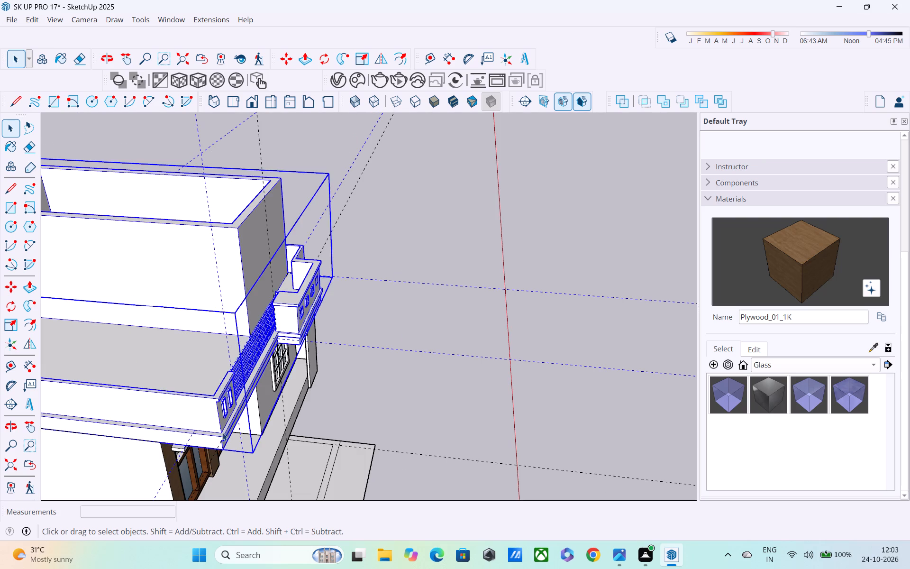
right_click(223, 432)
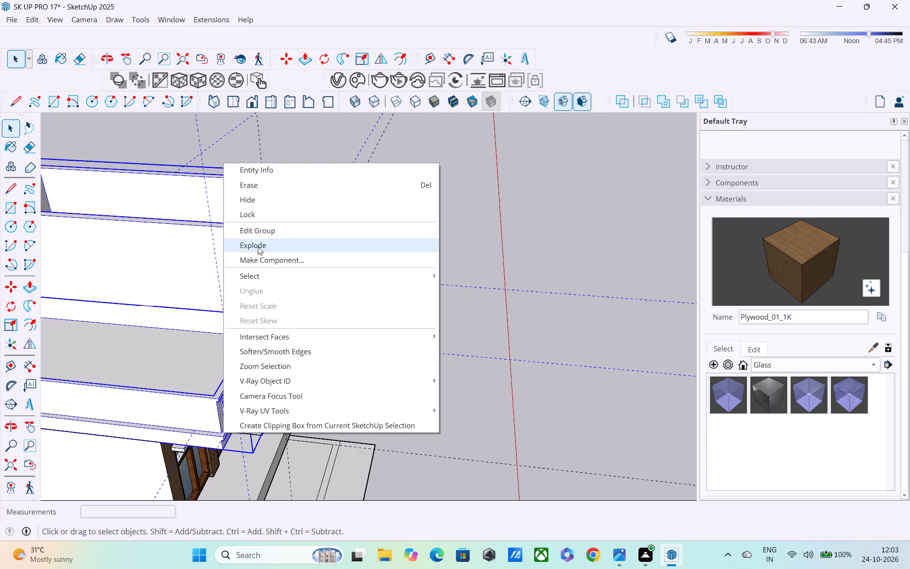
left_click(266, 257)
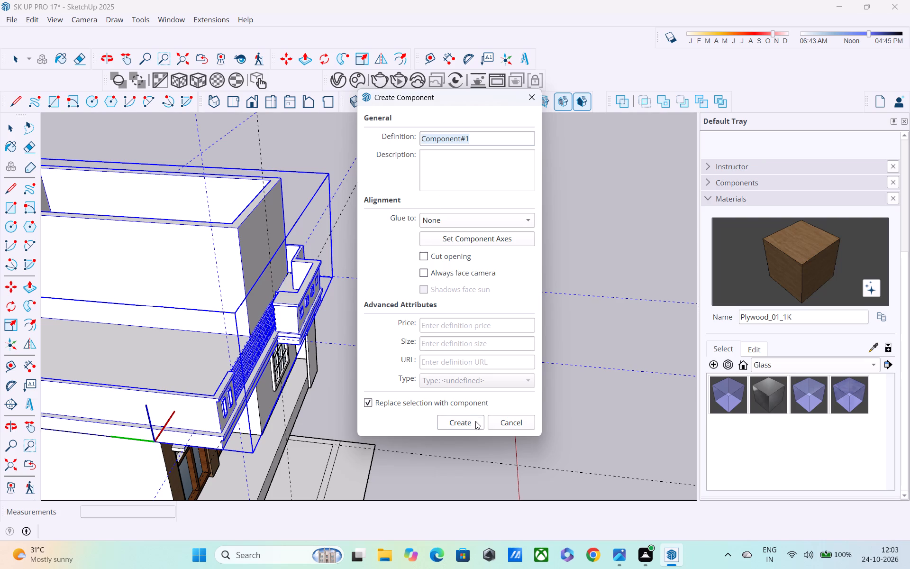
left_click(472, 425)
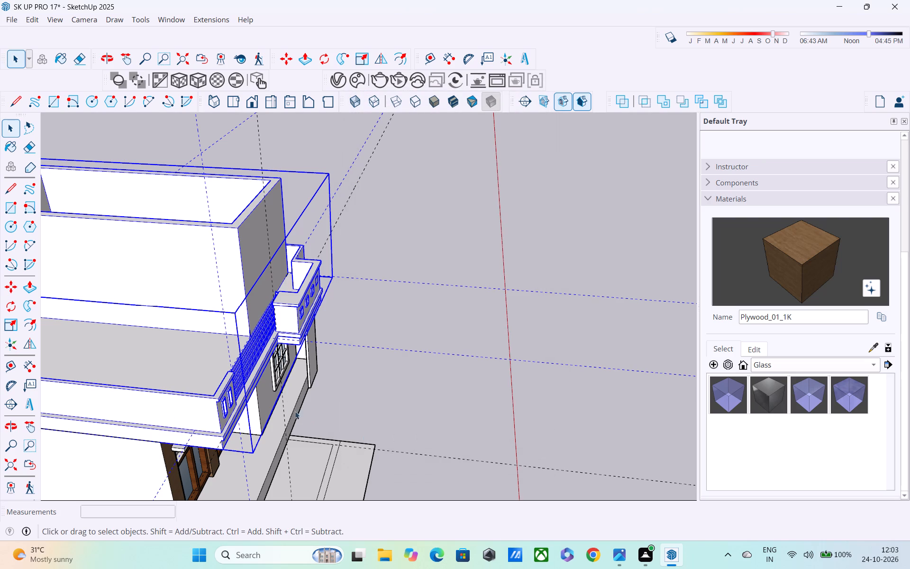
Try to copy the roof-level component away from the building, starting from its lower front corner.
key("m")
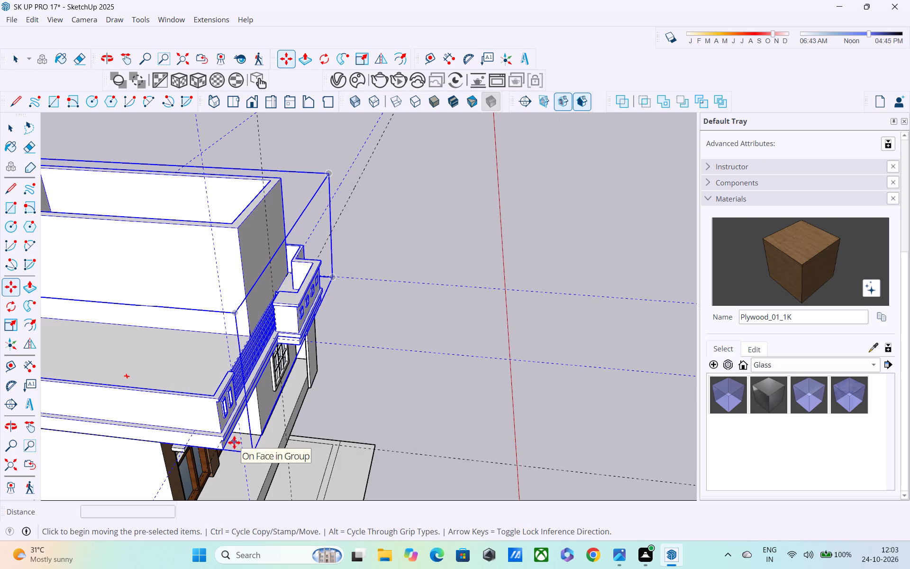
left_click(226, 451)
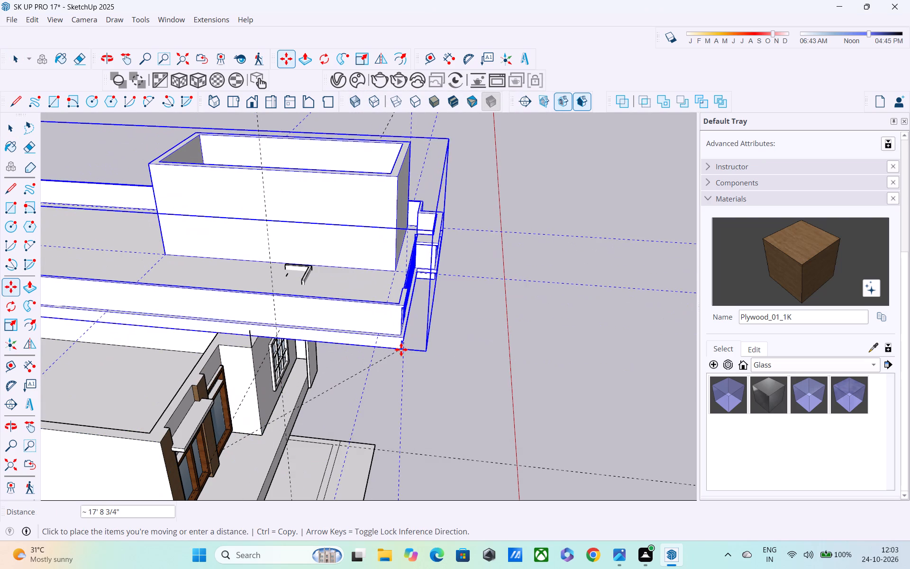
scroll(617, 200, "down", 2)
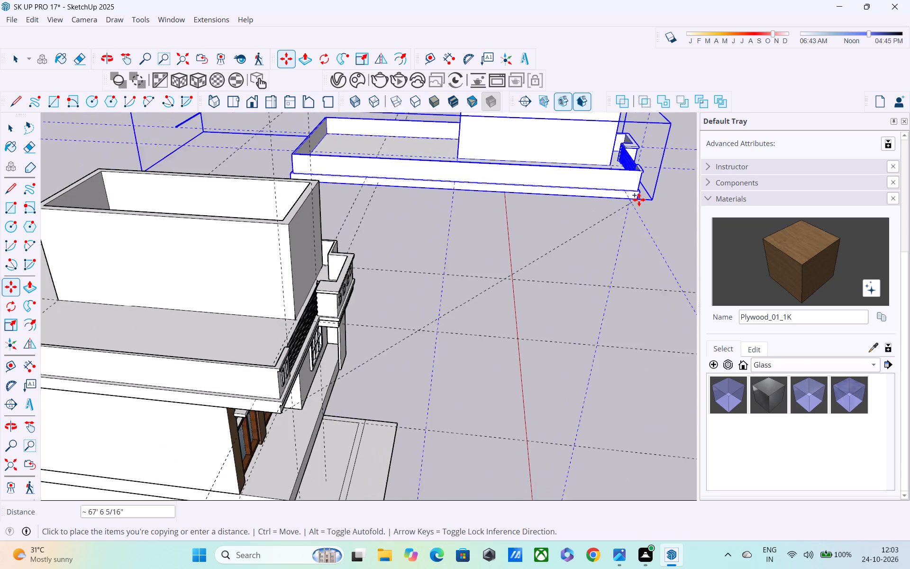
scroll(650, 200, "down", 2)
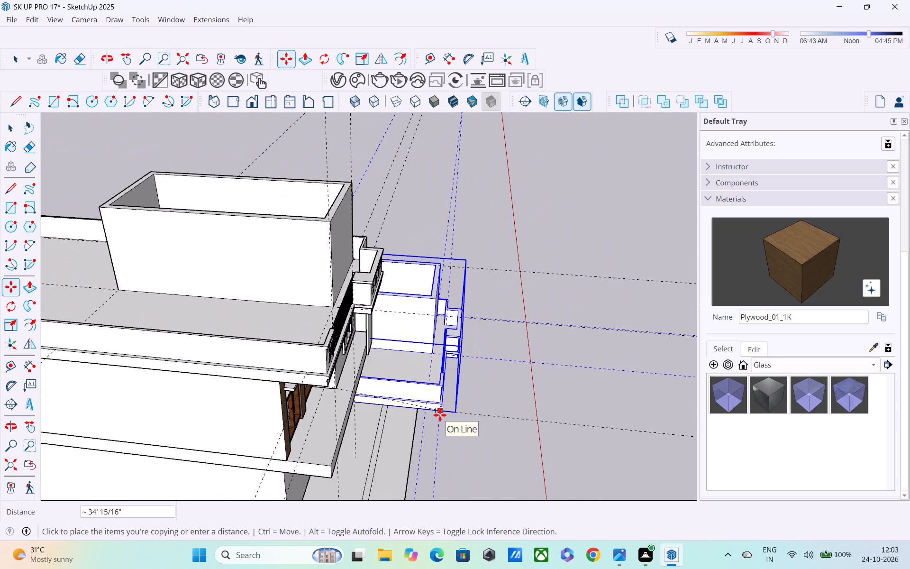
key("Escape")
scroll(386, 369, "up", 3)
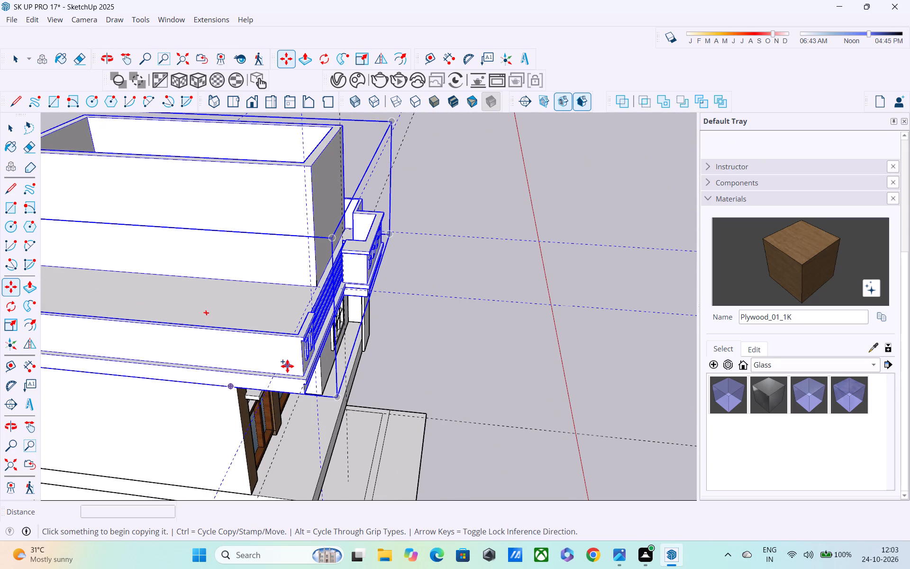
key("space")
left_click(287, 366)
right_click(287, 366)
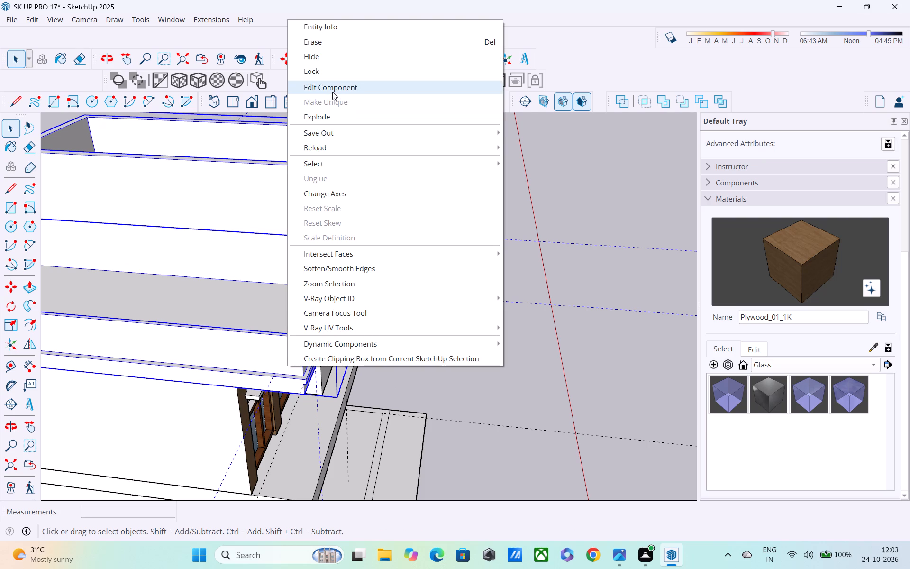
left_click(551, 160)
Examine the framed parapet and its junction with the rail ends from above and from both sides.
middle_click_drag(465, 254, 211, 395)
scroll(213, 352, "up", 4)
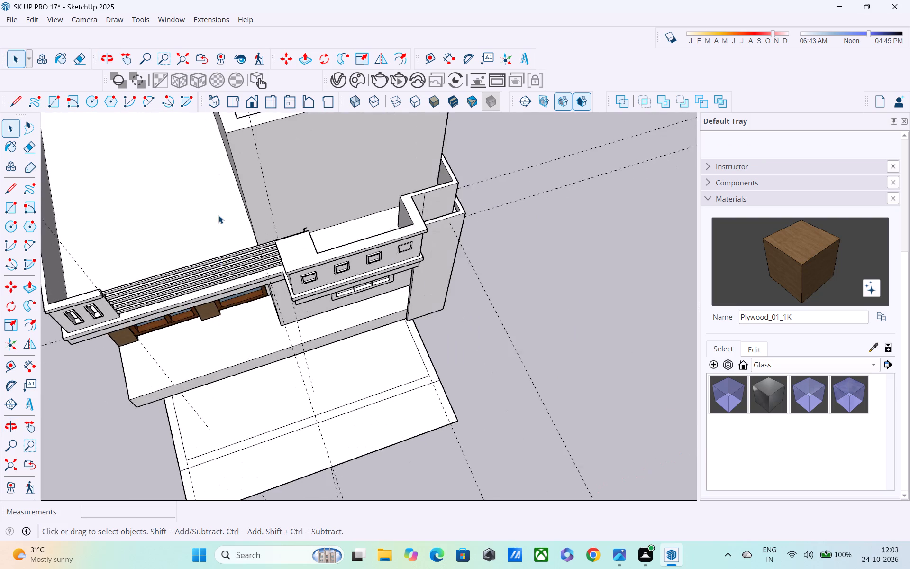
scroll(282, 249, "up", 3)
middle_click_drag(287, 252, 305, 279)
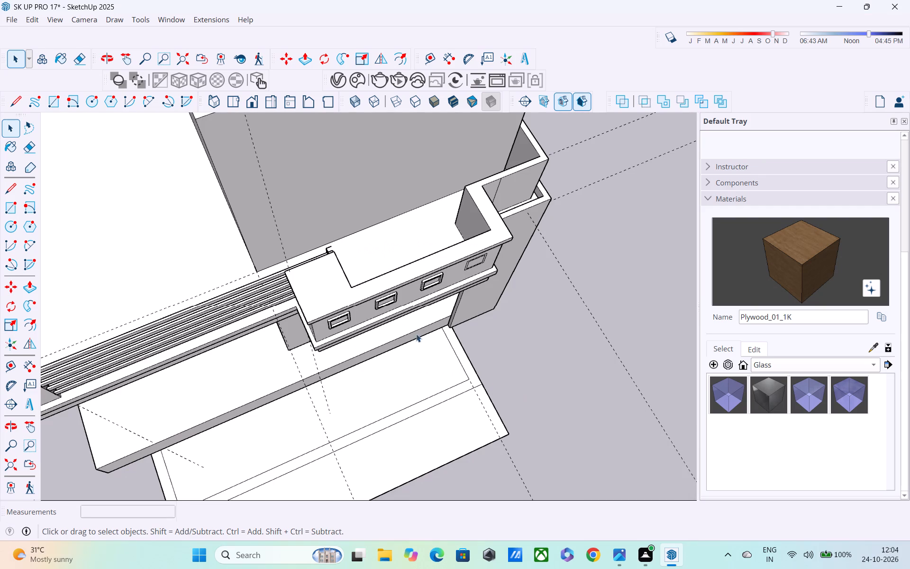
scroll(416, 334, "up", 1)
middle_click_drag(415, 330, 596, 349)
scroll(425, 343, "up", 3)
middle_click_drag(415, 292, 462, 326)
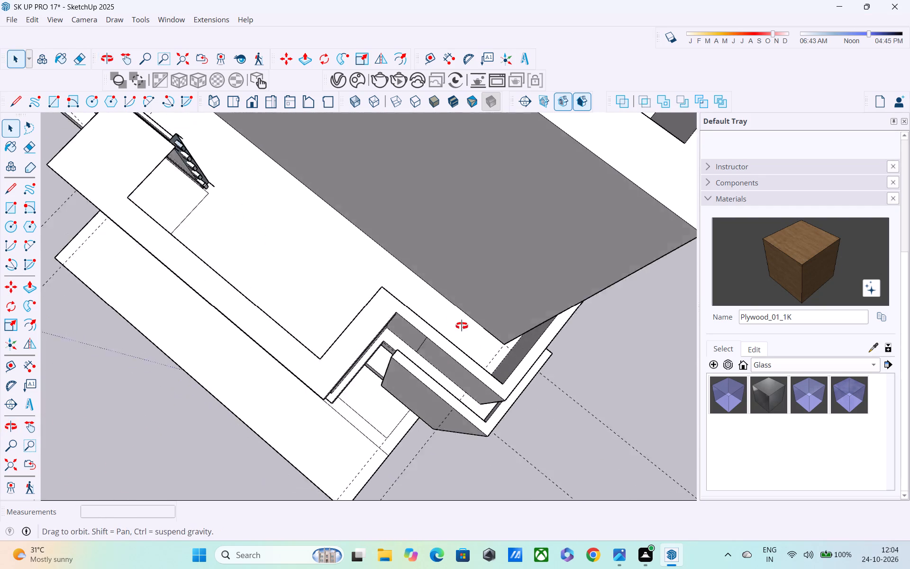
middle_click_drag(462, 326, 470, 334)
middle_click_drag(471, 335, 633, 445, "shift")
scroll(453, 352, "up", 1)
middle_click_drag(411, 329, 385, 259)
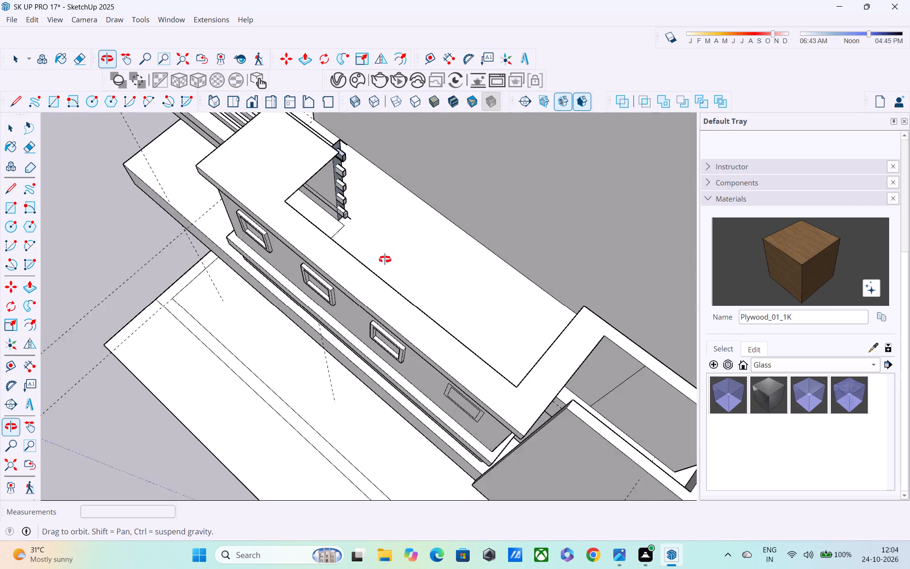
middle_click_drag(385, 259, 499, 354)
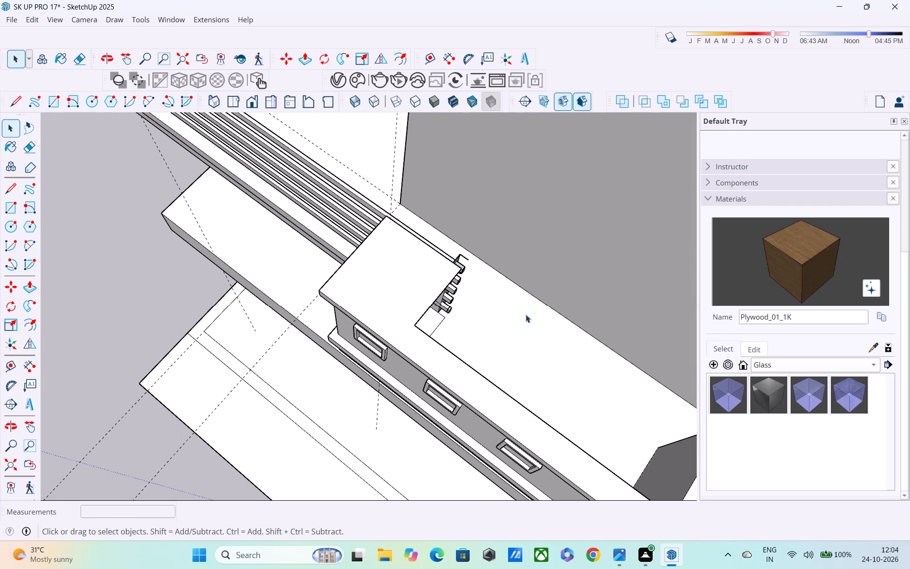
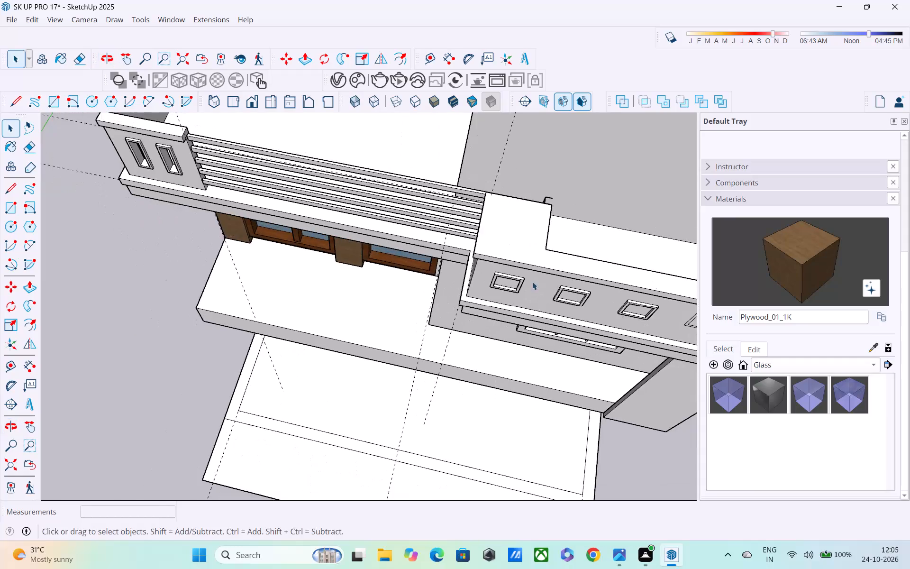
Draw a 3' by 1' 10" vertical rectangle over the framed-opening side inside the parapet corner recess beside the railing.
middle_click_drag(510, 282, 630, 296)
scroll(526, 211, "up", 3)
middle_click_drag(497, 177, 614, 171)
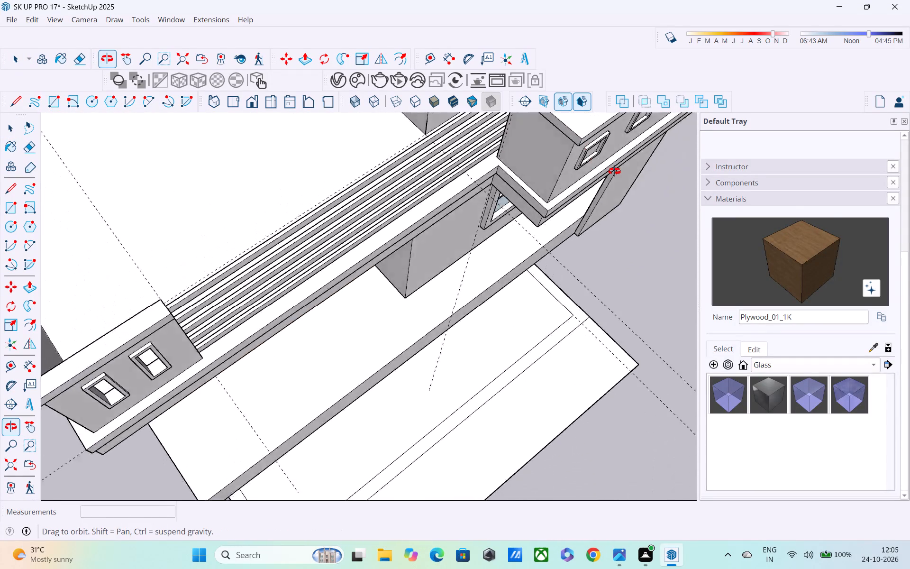
middle_click_drag(614, 171, 909, 233)
middle_click_drag(567, 228, 137, 226)
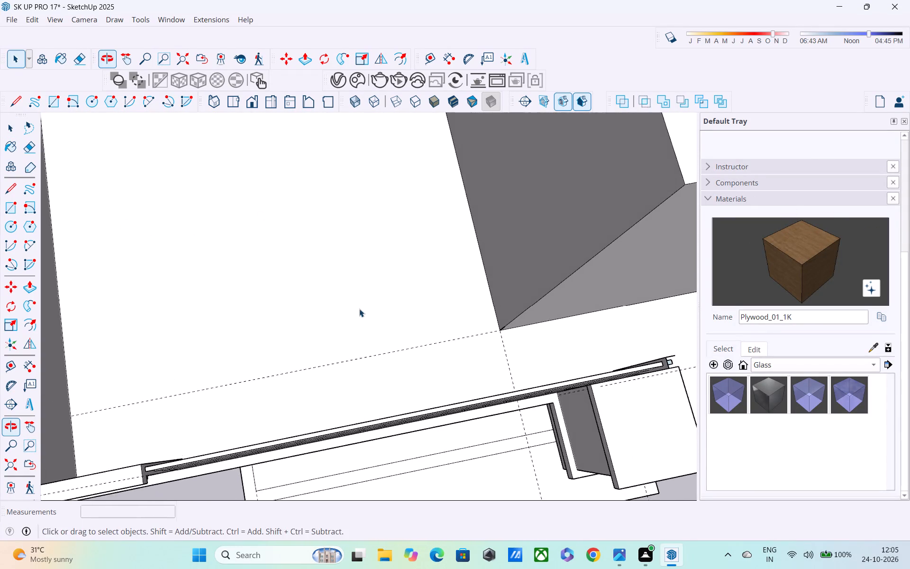
scroll(364, 312, "down", 3)
middle_click_drag(396, 330, 82, 278)
scroll(198, 304, "up", 2)
middle_click_drag(238, 298, 196, 141)
scroll(304, 225, "up", 3)
middle_click_drag(180, 248, 124, 225)
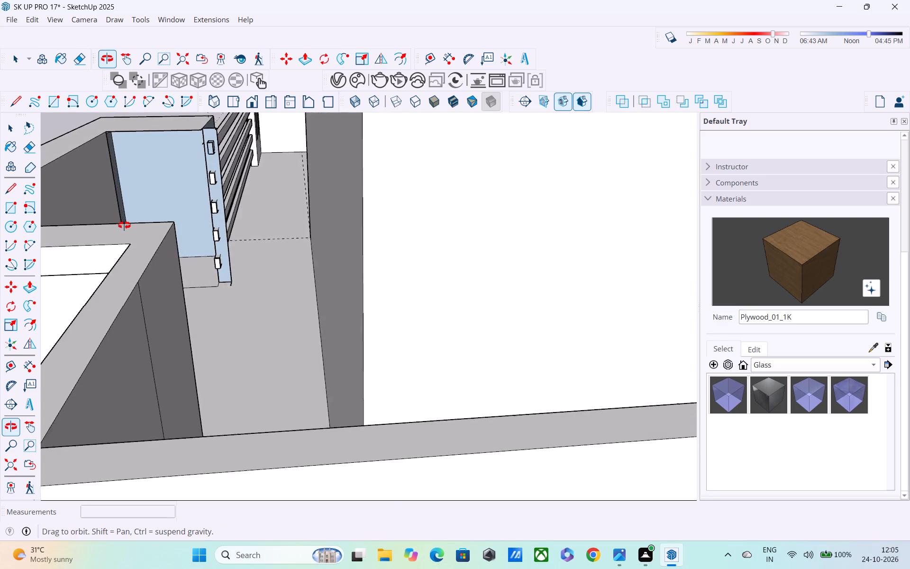
middle_click_drag(124, 225, 137, 239)
scroll(150, 239, "up", 5)
middle_click_drag(104, 190, 82, 234)
scroll(84, 211, "up", 2)
middle_click_drag(91, 200, 103, 175)
middle_click_drag(112, 174, 165, 286, "shift")
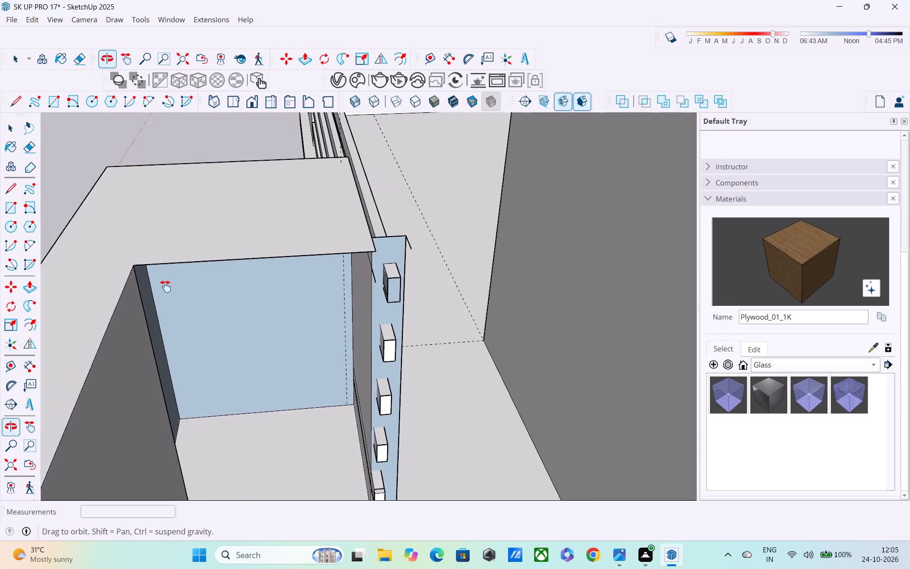
middle_click_drag(165, 286, 175, 310, "shift")
middle_click_drag(170, 309, 129, 259)
middle_click_drag(113, 187, 112, 142)
key("r")
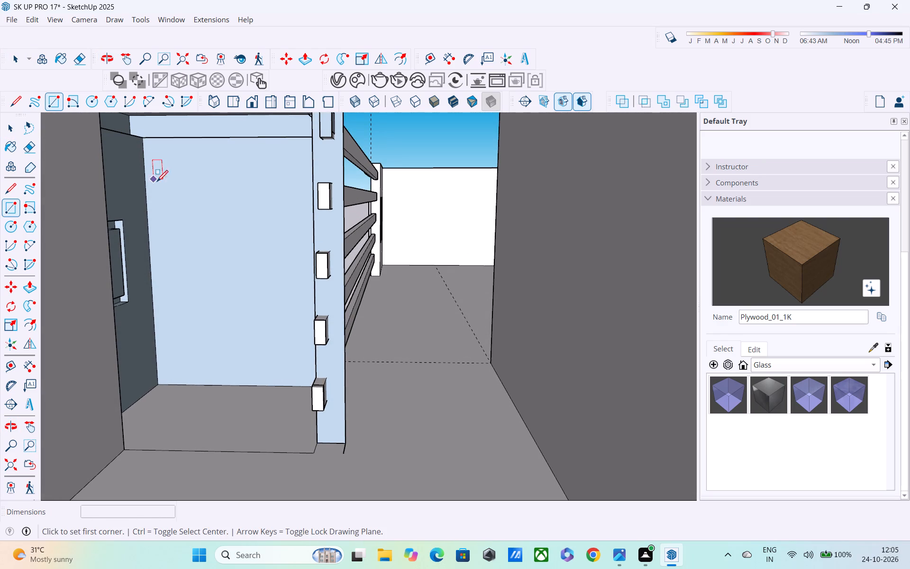
middle_click_drag(169, 202, 203, 272, "shift")
middle_click_drag(164, 196, 133, 178)
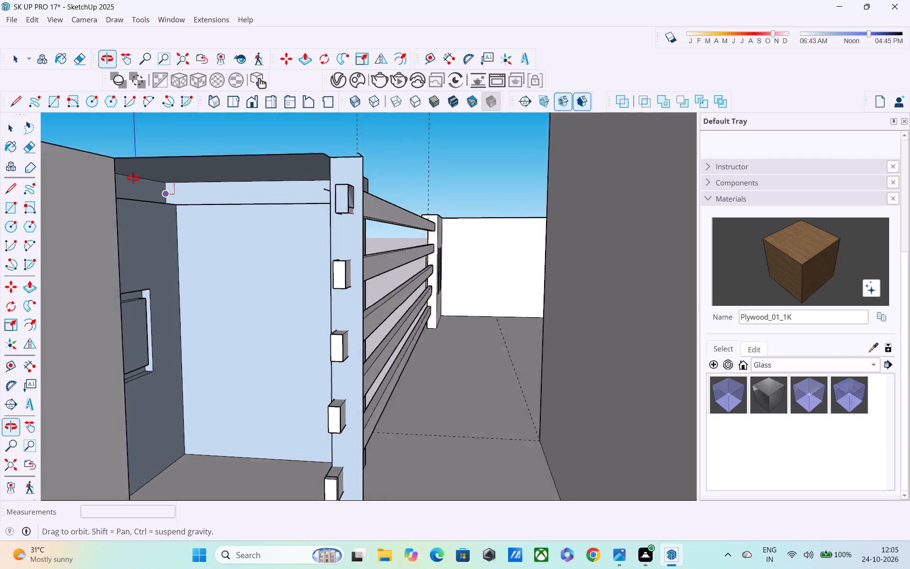
middle_click_drag(133, 178, 119, 172)
left_click(102, 149)
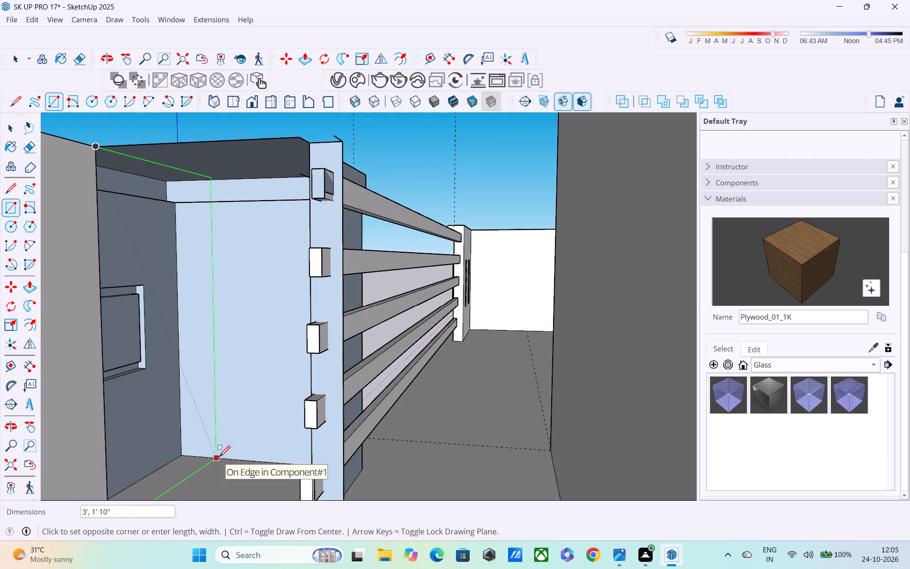
left_click(219, 458)
Draw a 3' by 1' 7 1/2" vertical rectangle from the recess's inner top corner to the floor endpoint, closing its open side.
middle_click_drag(219, 458, 503, 568)
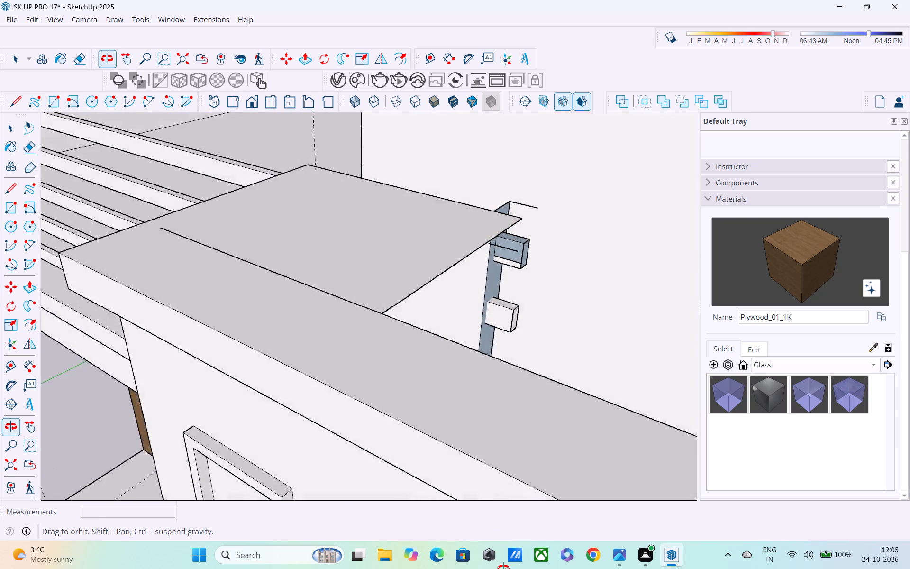
middle_click_drag(503, 568, 545, 568)
middle_click_drag(291, 305, 0, 248)
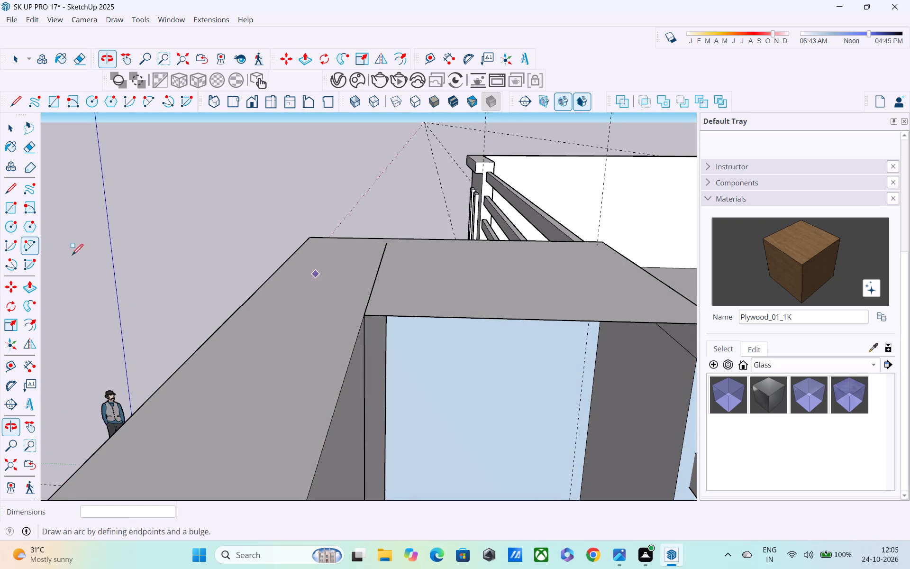
middle_click_drag(338, 304, 283, 279)
left_click(338, 306)
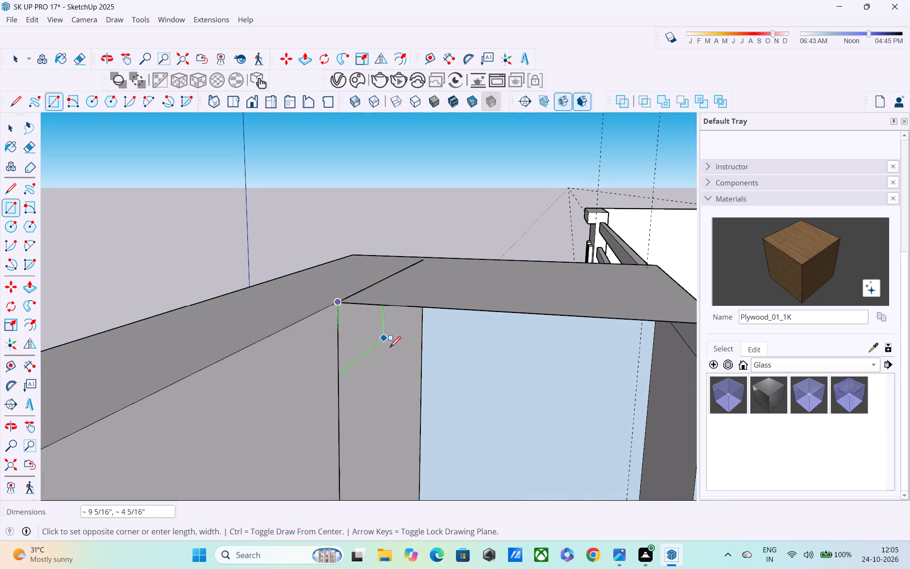
middle_click_drag(398, 357, 283, 245, "shift")
middle_click_drag(425, 388, 411, 250, "shift")
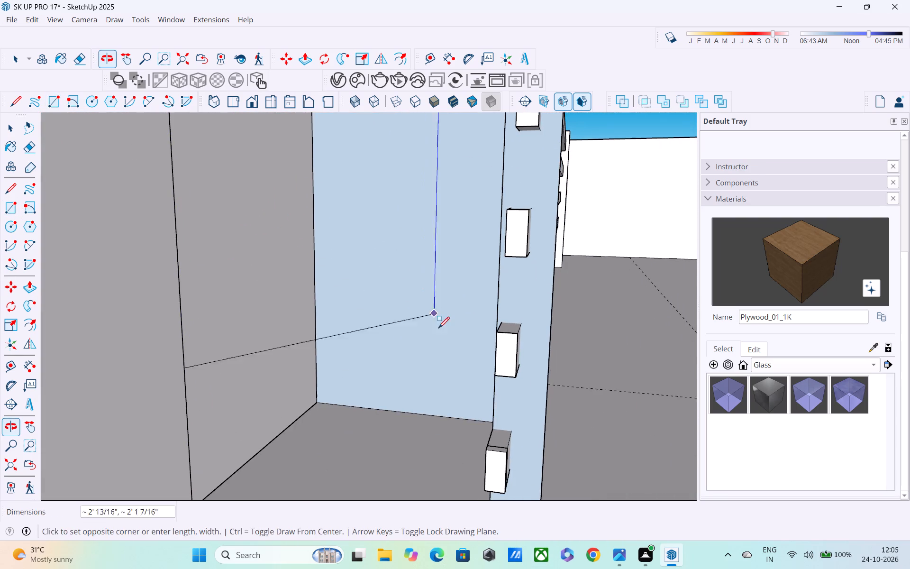
middle_click_drag(471, 435, 480, 293, "shift")
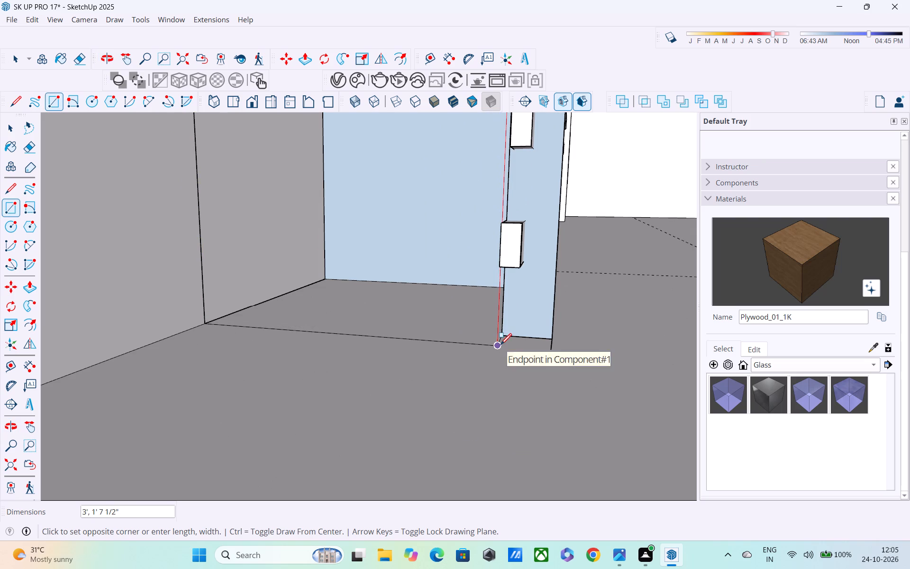
left_click(500, 346)
Draw a vertical rectangle about 2 5/8" by 3' filling the narrow gap between the recess's closing face and the railing end post.
middle_click_drag(507, 337, 362, 390)
scroll(343, 349, "down", 3, "shift")
middle_click_drag(343, 349, 343, 403, "shift")
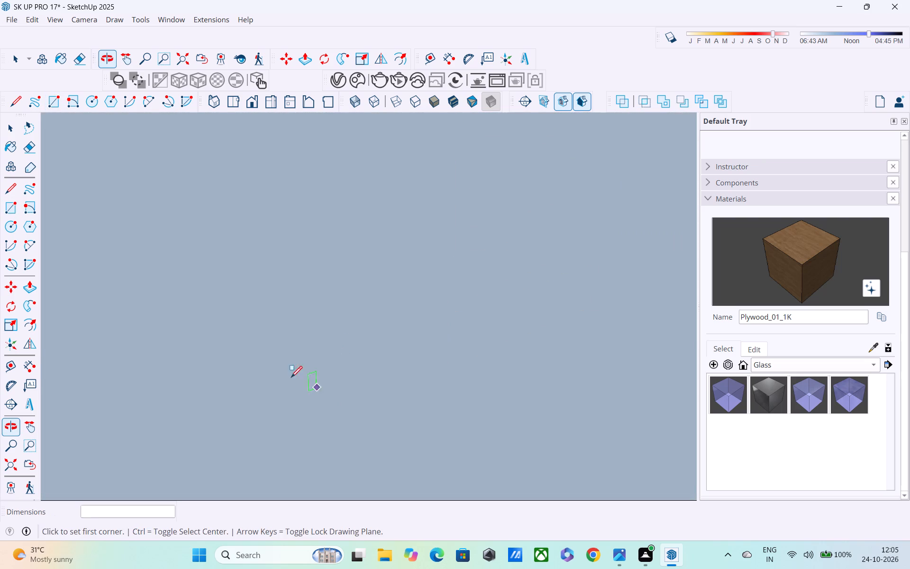
left_click(10, 463)
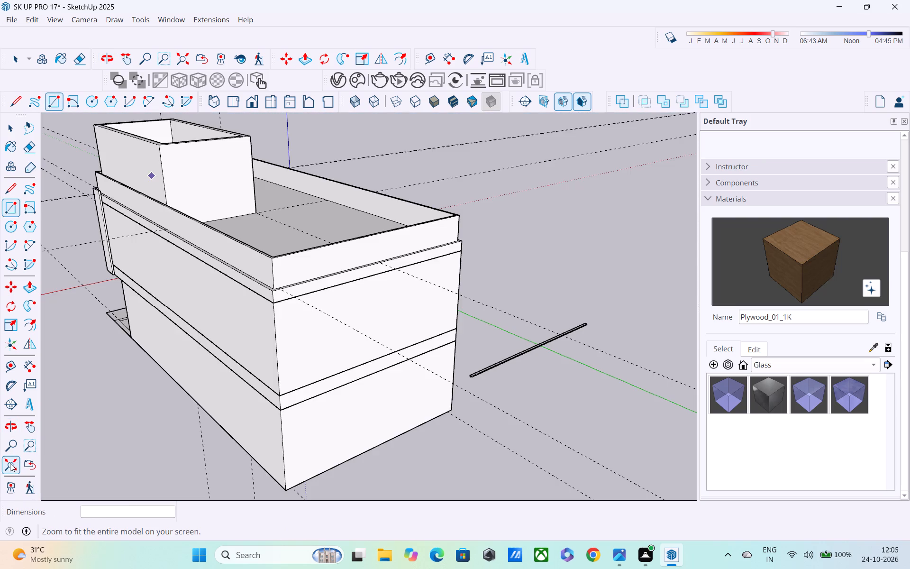
middle_click_drag(159, 349, 442, 382)
middle_click_drag(328, 354, 395, 397)
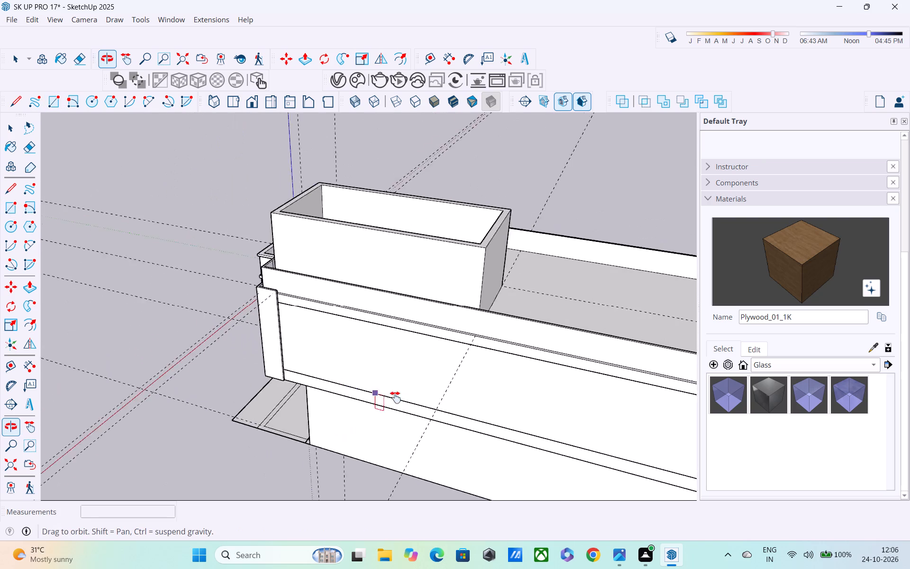
middle_click_drag(395, 397, 416, 392)
middle_click_drag(318, 324, 816, 353)
scroll(816, 353, "up", 1)
middle_click_drag(432, 308, 52, 394)
scroll(198, 286, "up", 4)
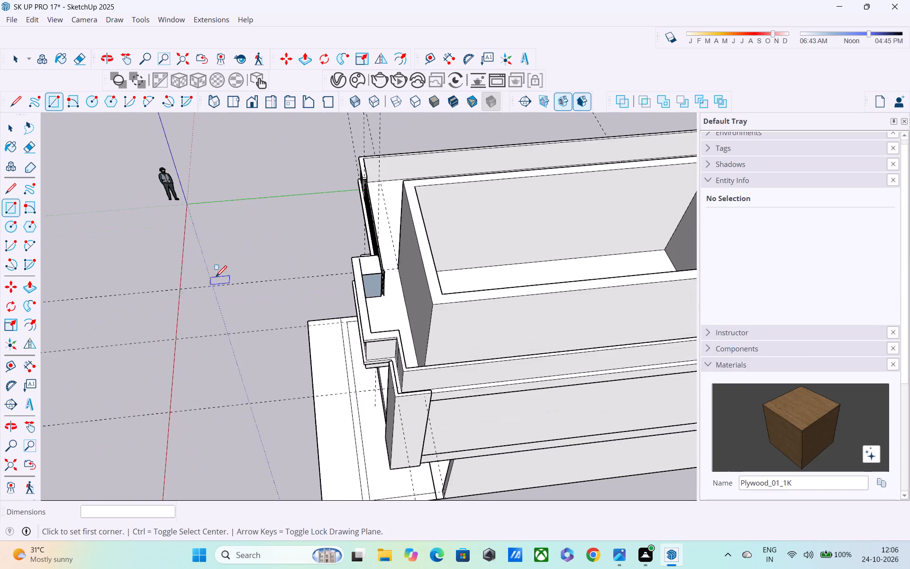
scroll(364, 294, "up", 4)
middle_click_drag(363, 275, 343, 211)
scroll(377, 211, "up", 5)
scroll(390, 251, "up", 3)
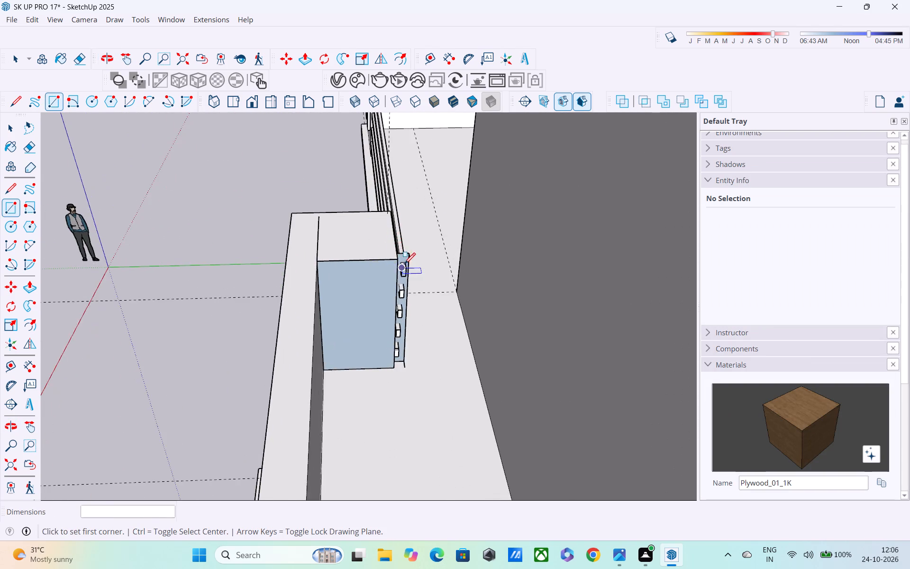
scroll(404, 265, "up", 1)
middle_click_drag(404, 265, 389, 212)
scroll(397, 237, "up", 12)
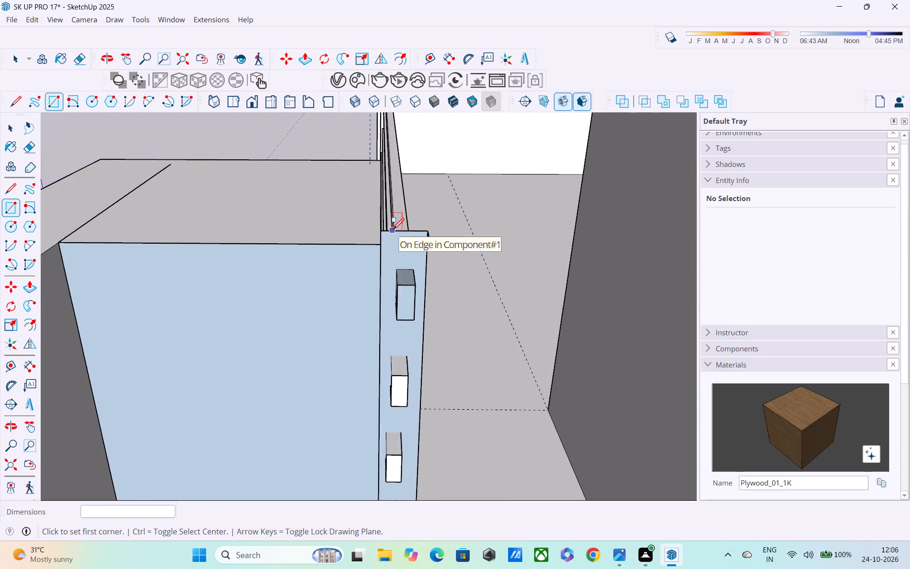
middle_click_drag(393, 230, 364, 188)
scroll(365, 231, "up", 3)
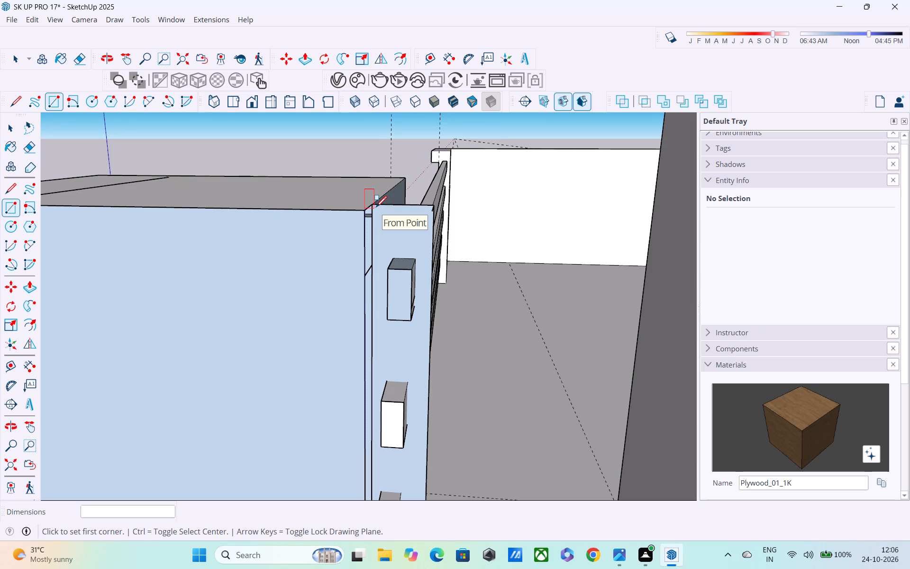
key("space")
middle_click_drag(357, 262, 288, 268)
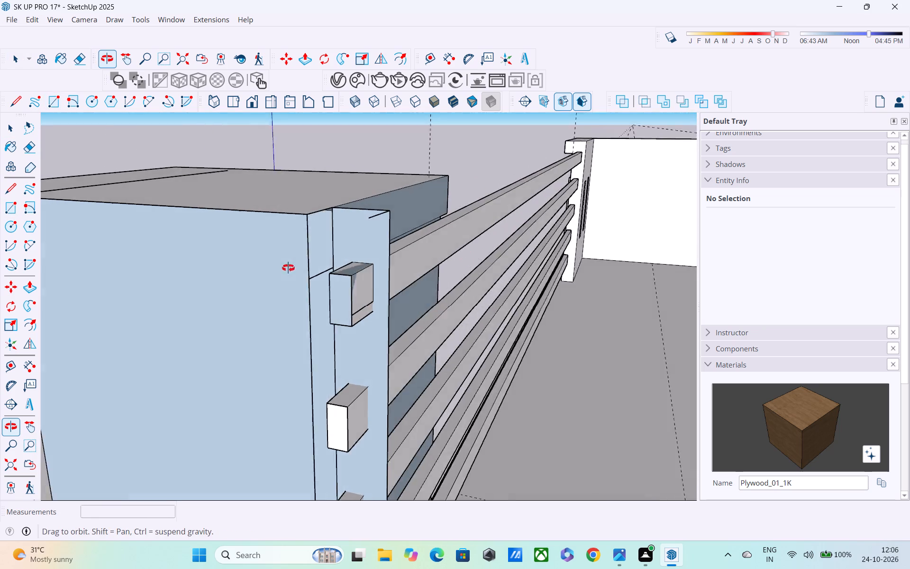
middle_click_drag(288, 268, 229, 270)
scroll(275, 207, "up", 2)
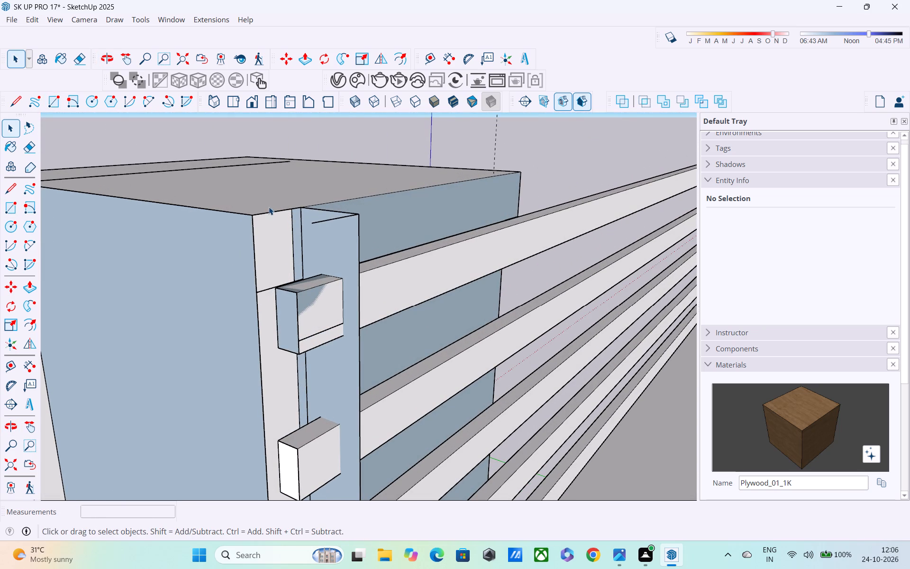
key("y")
key("t")
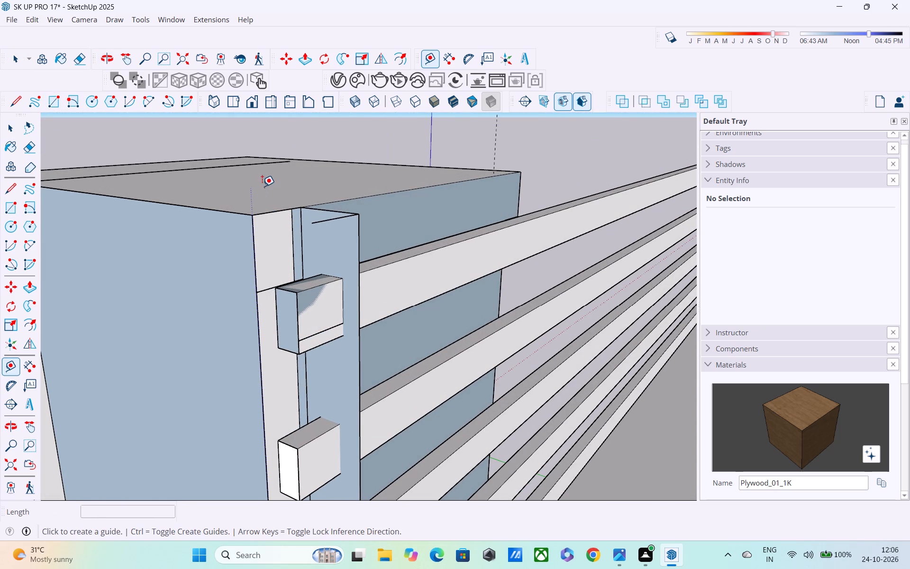
key("r")
left_click(255, 211)
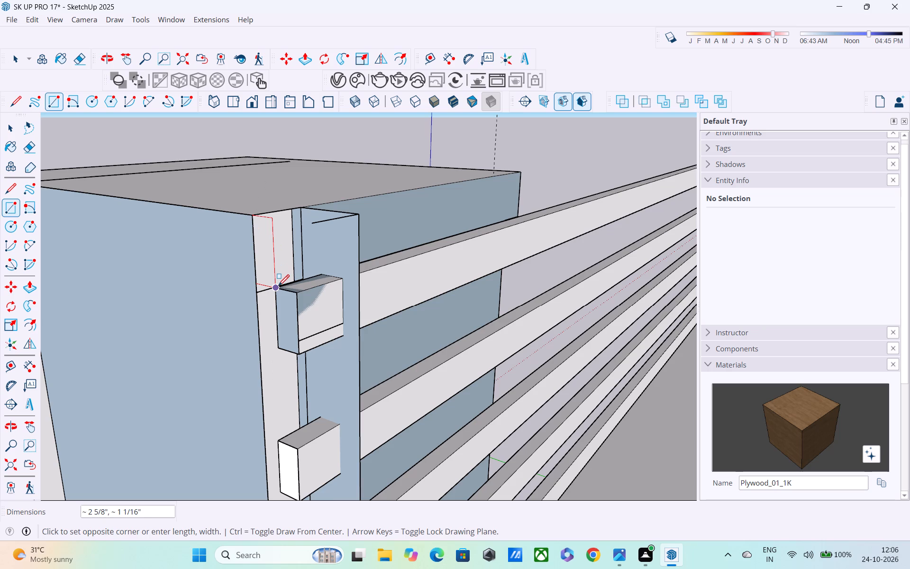
middle_click_drag(278, 287, 261, 21)
middle_click_drag(279, 231, 261, 0, "shift")
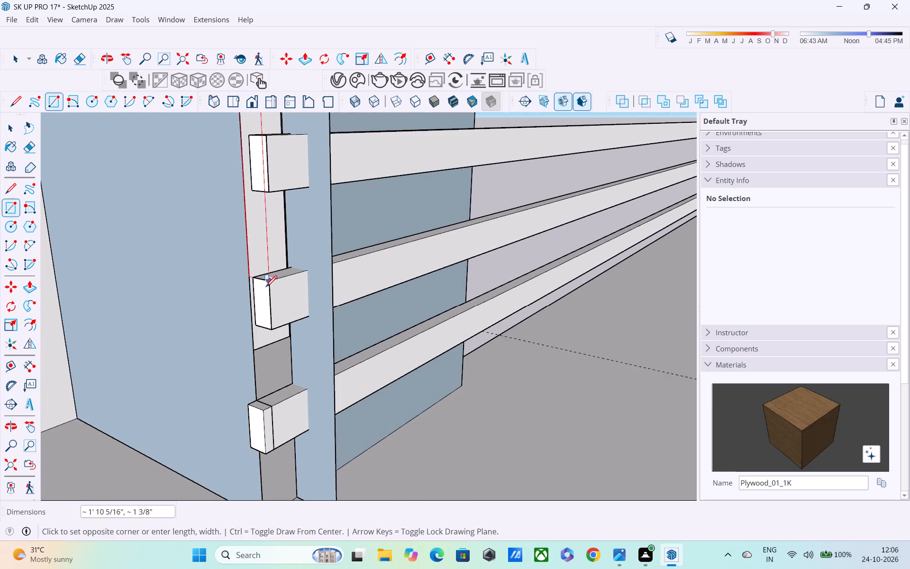
middle_click_drag(266, 288, 314, 241)
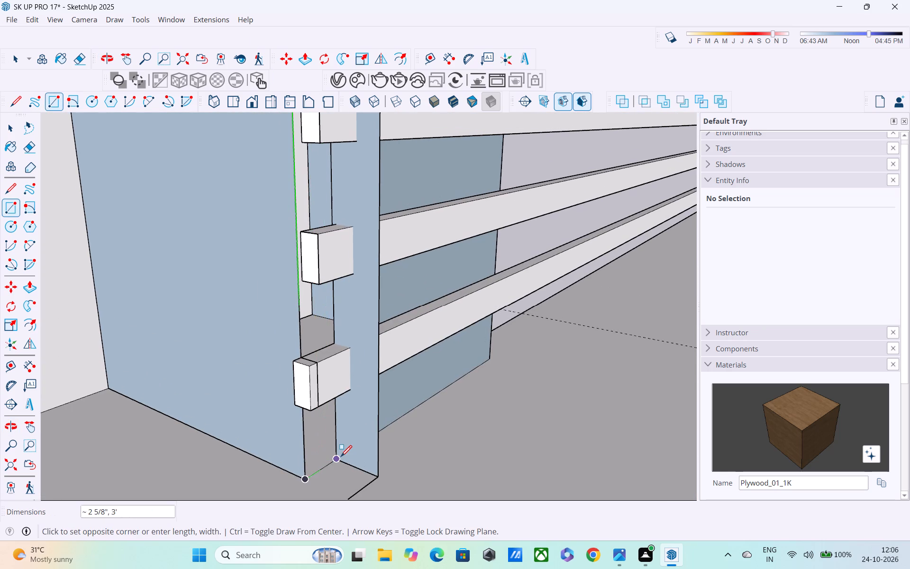
left_click(341, 458)
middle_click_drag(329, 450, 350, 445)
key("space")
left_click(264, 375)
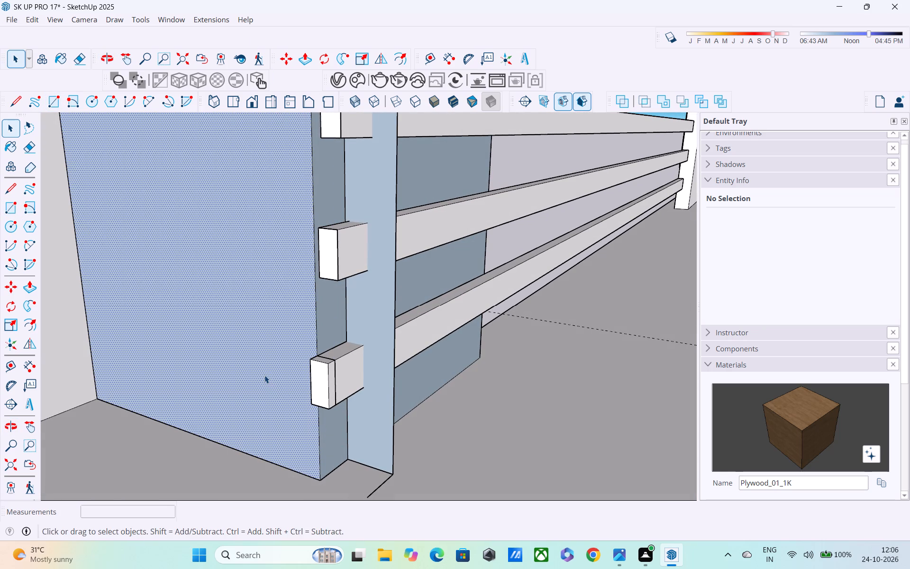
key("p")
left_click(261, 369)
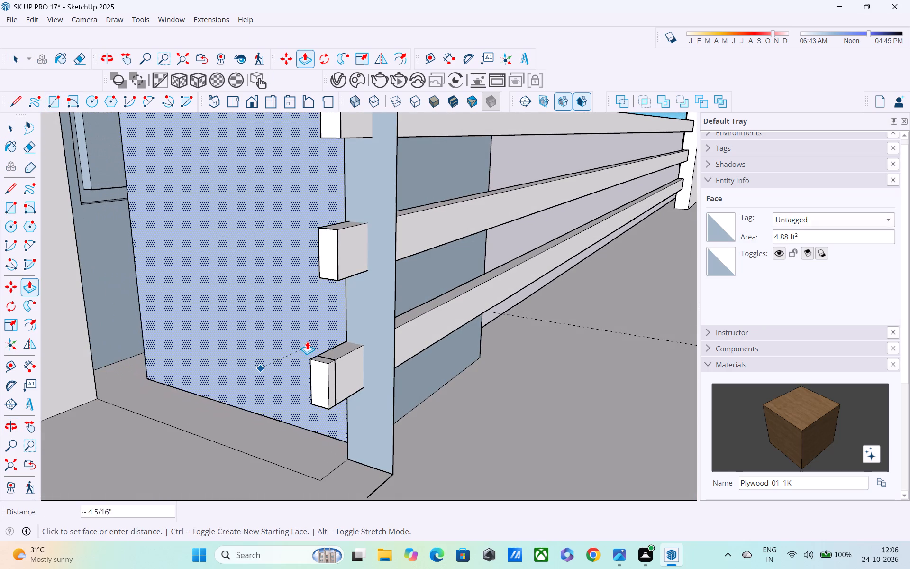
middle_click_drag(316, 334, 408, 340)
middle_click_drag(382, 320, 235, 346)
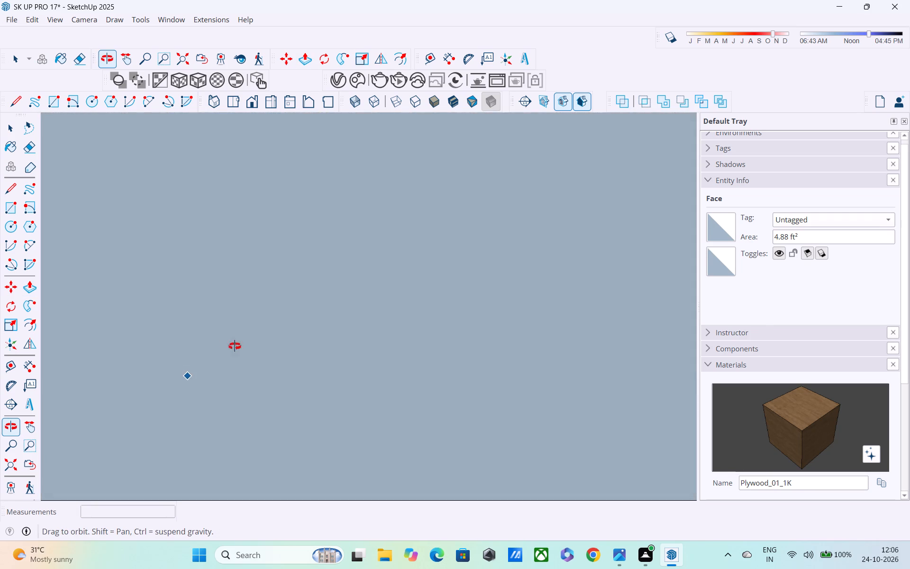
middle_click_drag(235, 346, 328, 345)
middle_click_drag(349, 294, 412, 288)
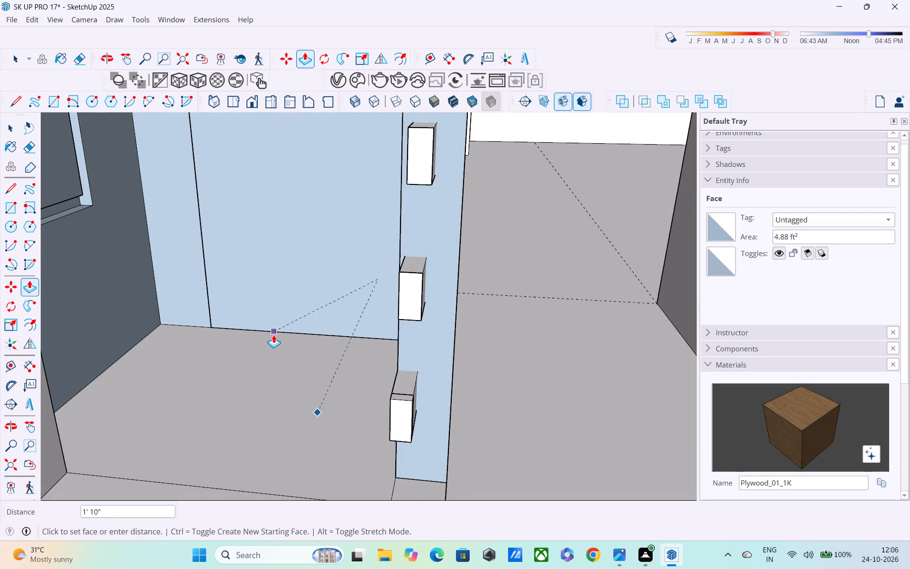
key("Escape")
Push/Pull the 3' by 1' 7 1/2" closing face of the parapet corner recess by about 1' 6 13/16".
left_click(246, 364)
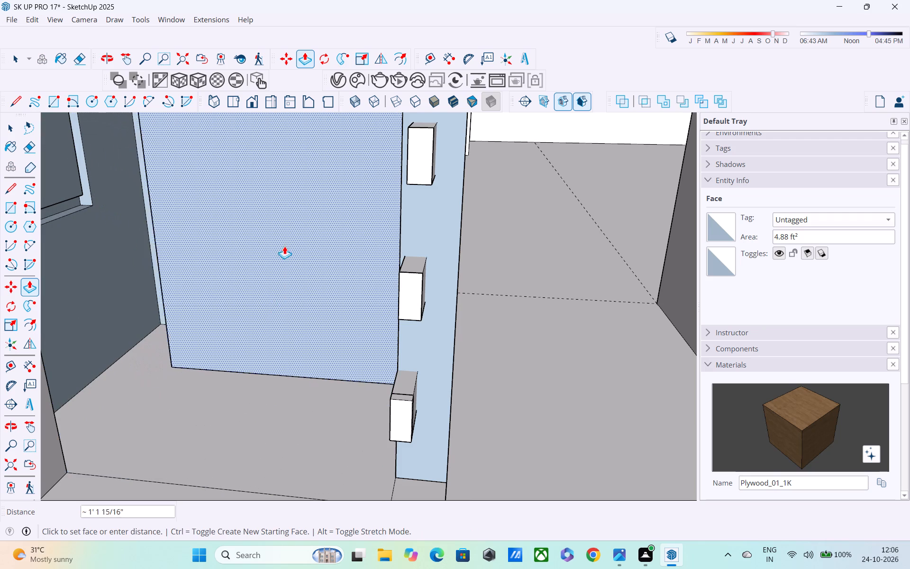
middle_click_drag(287, 235, 310, 404)
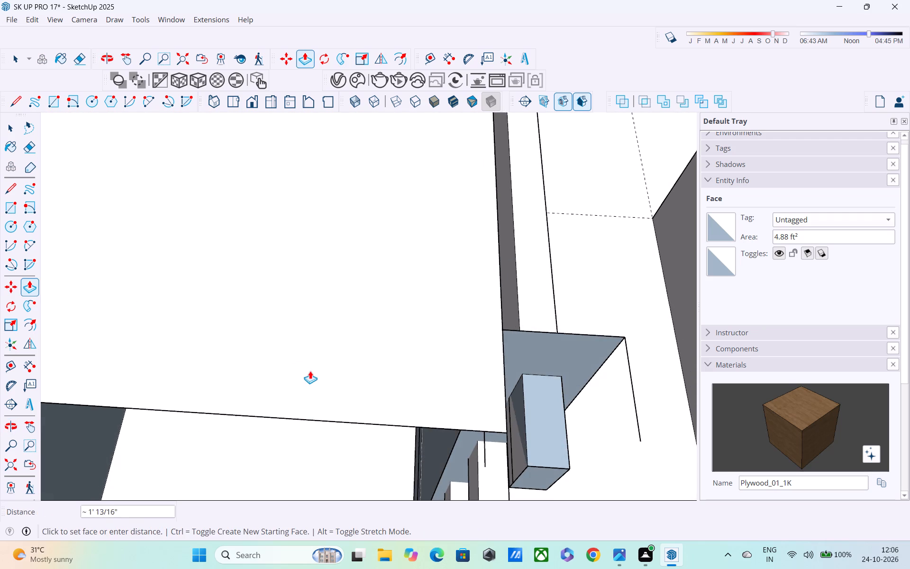
middle_click_drag(310, 370, 287, 197)
scroll(277, 263, "down", 1)
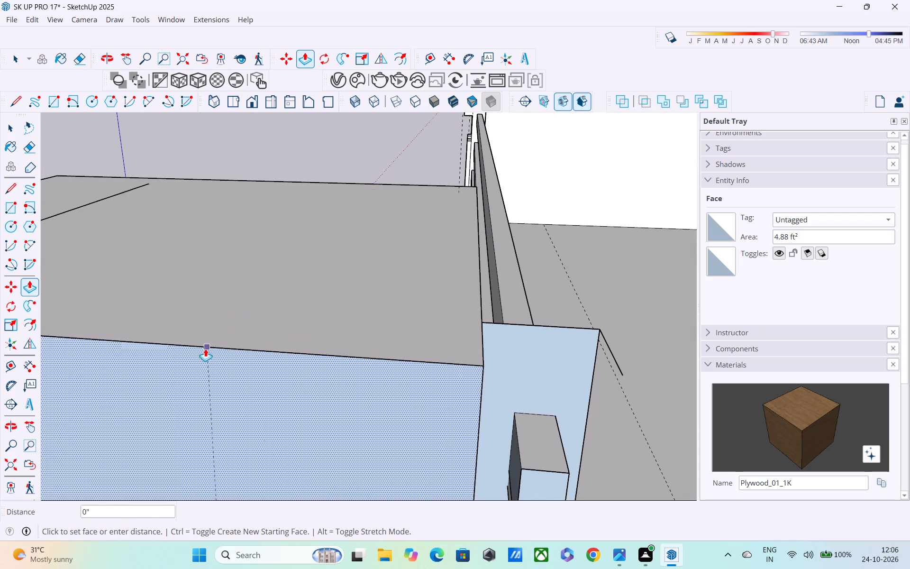
middle_click_drag(205, 346, 577, 335)
scroll(375, 356, "down", 3)
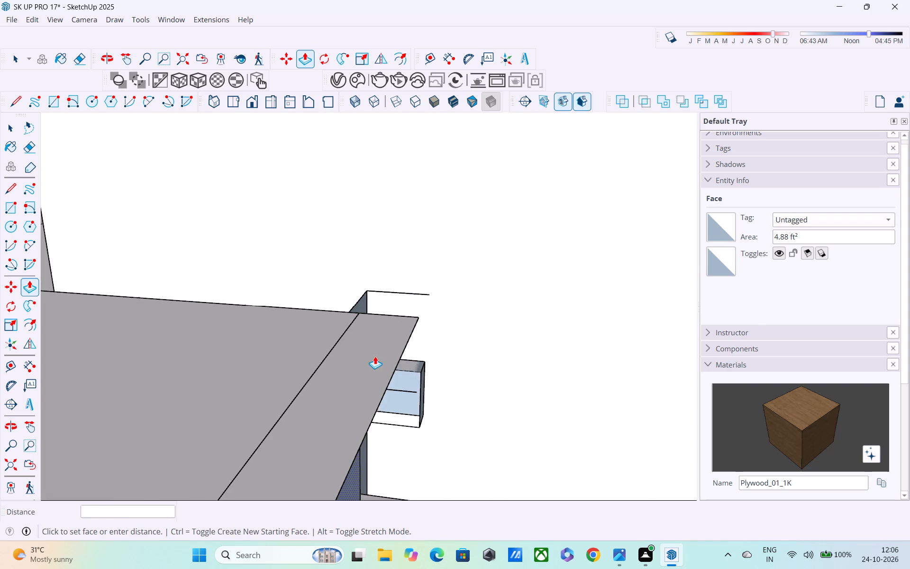
middle_click_drag(374, 357, 629, 265, "shift")
scroll(483, 277, "down", 3)
middle_click_drag(399, 300, 433, 285, "shift")
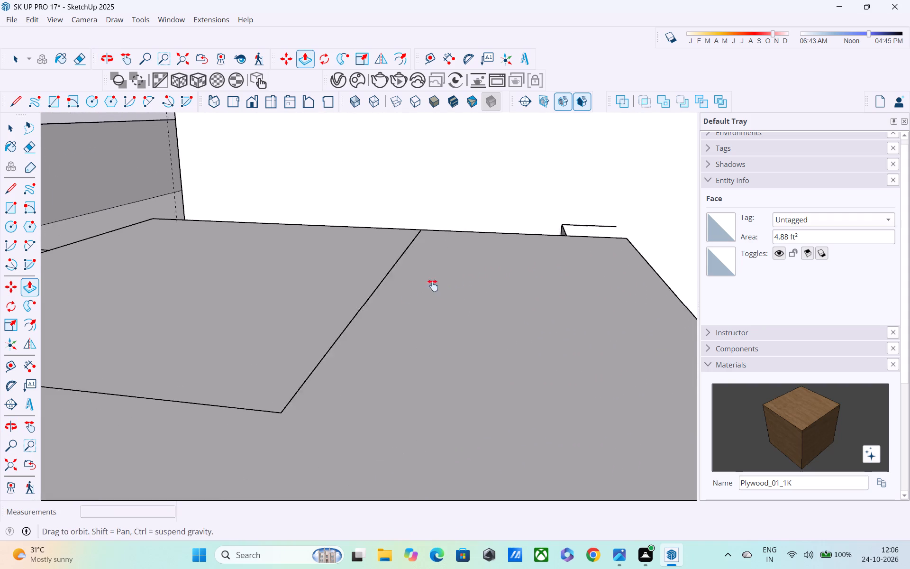
middle_click_drag(433, 285, 603, 242, "shift")
middle_click_drag(390, 279, 560, 282)
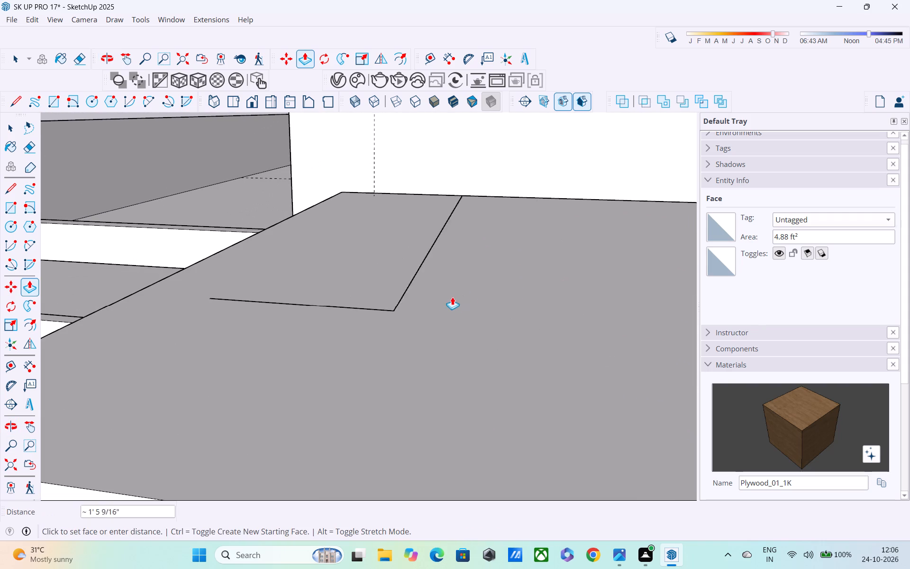
left_click(434, 312)
Examine the pushed closing face and the parapet corner around the recess from several angles.
middle_click_drag(442, 334, 335, 329)
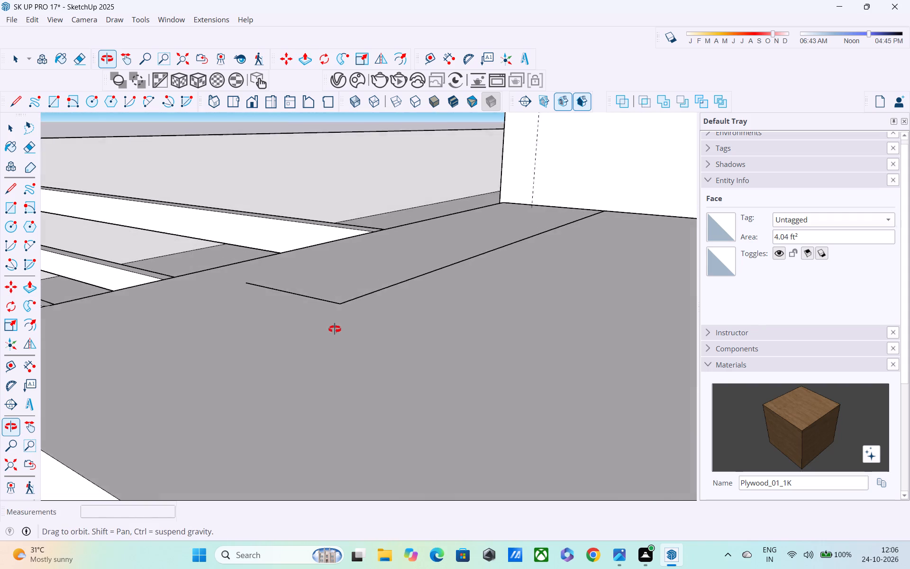
middle_click_drag(335, 329, 329, 331)
scroll(320, 331, "down", 10)
middle_click_drag(339, 352, 153, 307)
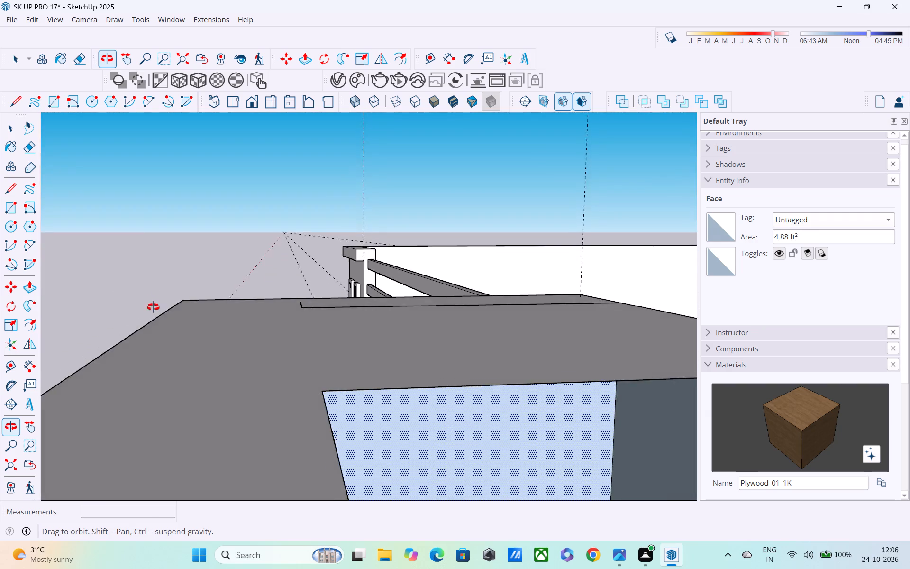
middle_click_drag(153, 307, 111, 276)
scroll(111, 276, "down", 1)
scroll(145, 323, "down", 2)
middle_click_drag(188, 325, 94, 295)
middle_click_drag(161, 346, 234, 379)
scroll(159, 389, "down", 1)
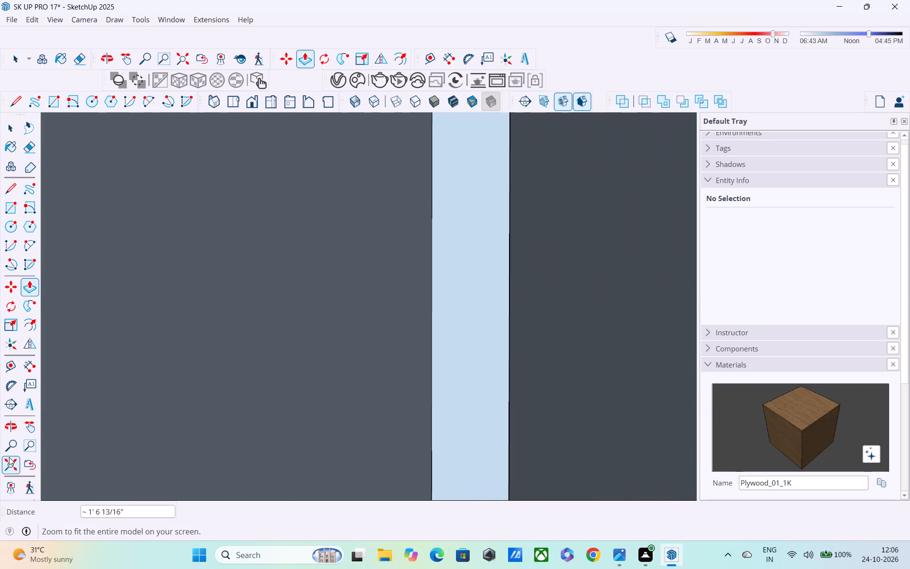
Draw a vertical rectangle about 1' 6 13/16" wide from the parapet's inner top corner to the pushed face's floor corner, closing the side gap.
left_click(15, 460)
middle_click_drag(131, 354, 351, 484)
middle_click_drag(272, 314, 274, 357)
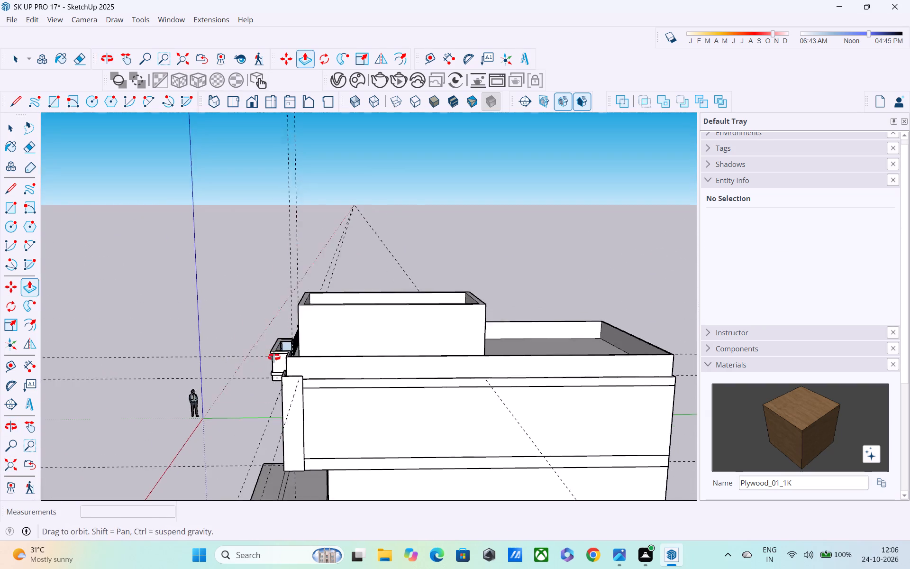
middle_click_drag(274, 357, 267, 381)
scroll(282, 349, "up", 5)
scroll(303, 311, "up", 5)
scroll(302, 395, "up", 1)
middle_click_drag(301, 395, 279, 319)
scroll(237, 391, "up", 4)
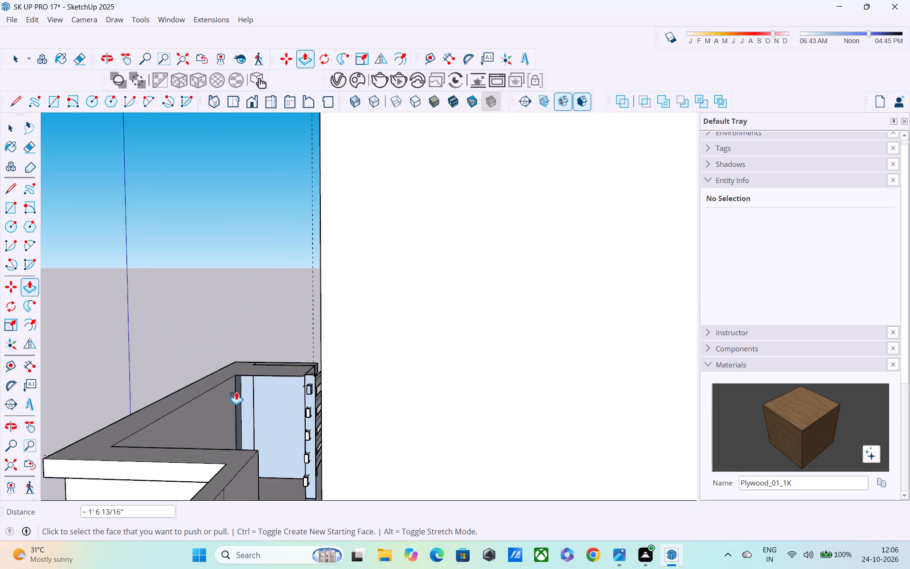
scroll(236, 392, "up", 5)
middle_click_drag(236, 385, 203, 344)
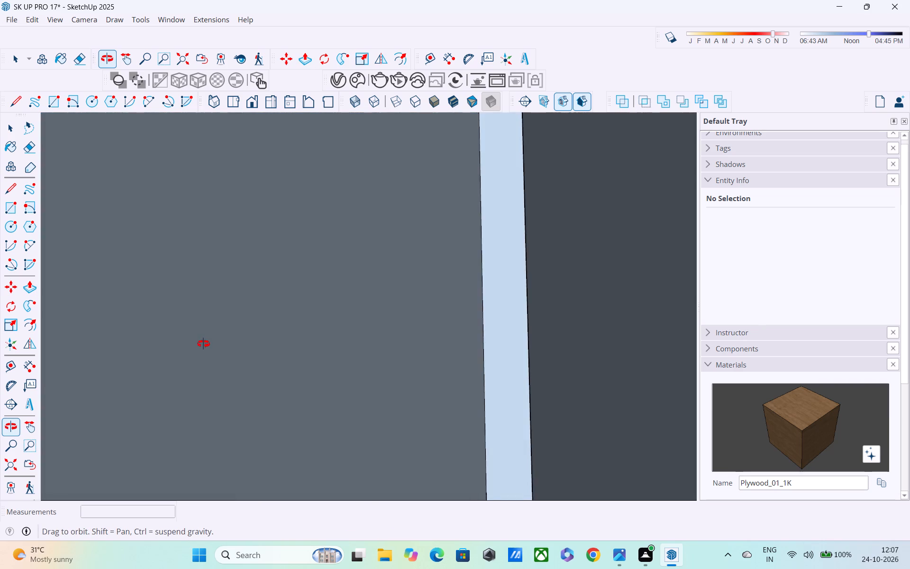
middle_click_drag(203, 344, 227, 363)
scroll(245, 373, "up", 7)
middle_click_drag(248, 364, 241, 349)
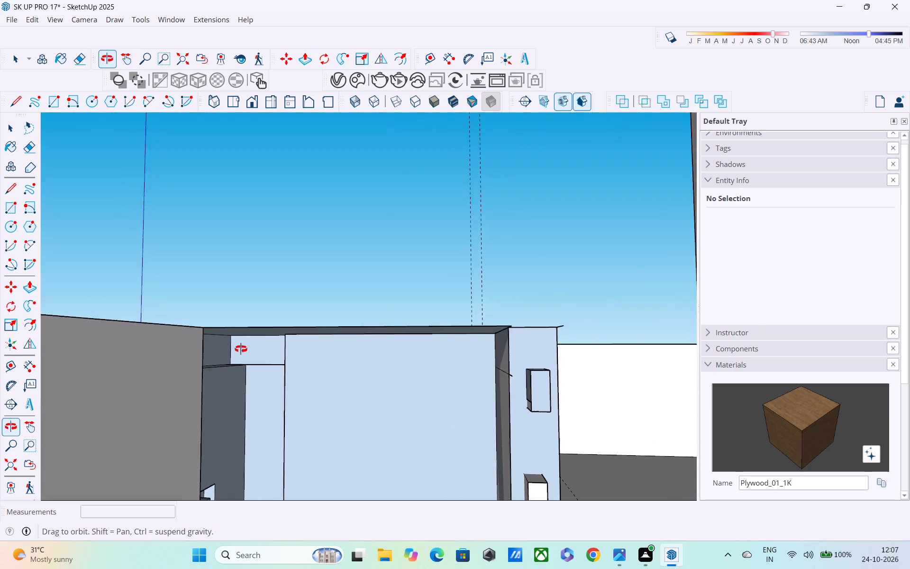
middle_click_drag(241, 349, 239, 348)
key("r")
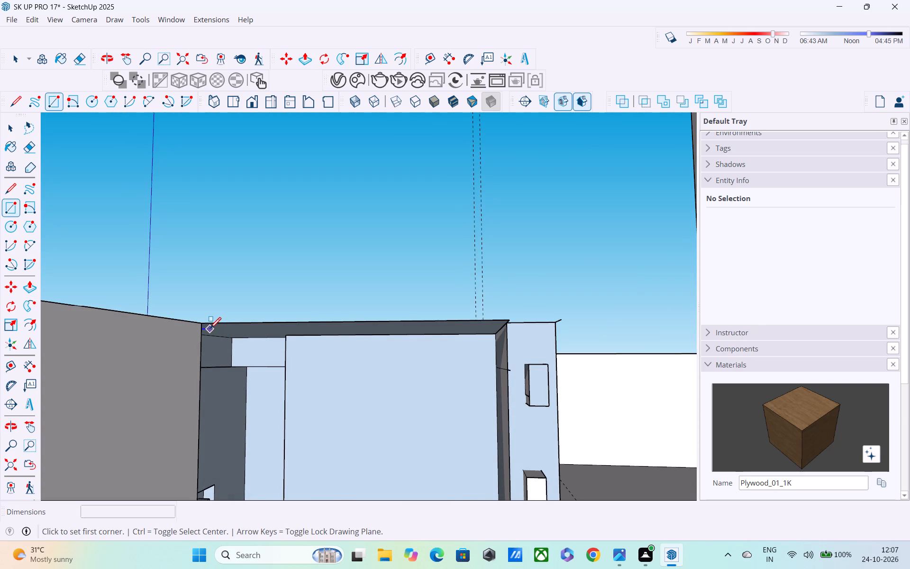
left_click(206, 325)
middle_click_drag(280, 426, 276, 411, "shift")
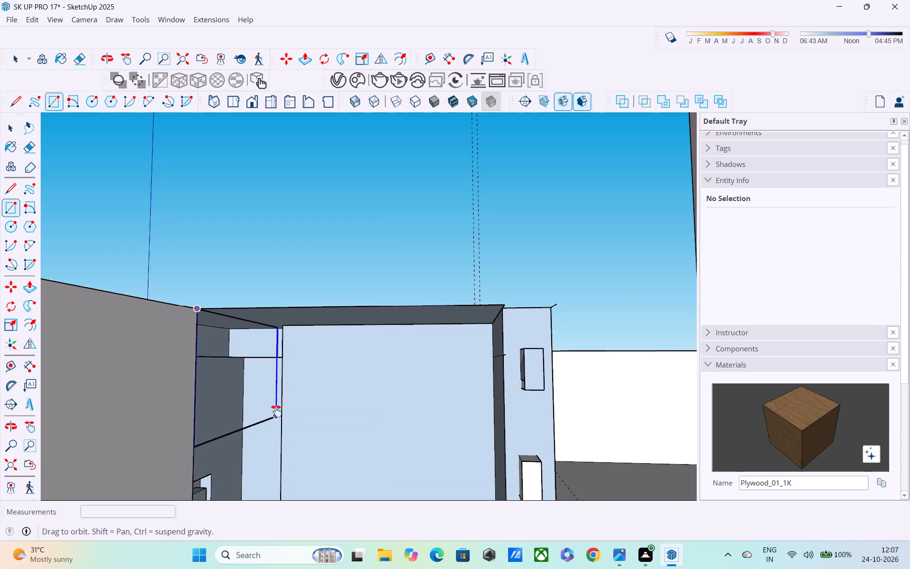
middle_click_drag(276, 411, 291, 163, "shift")
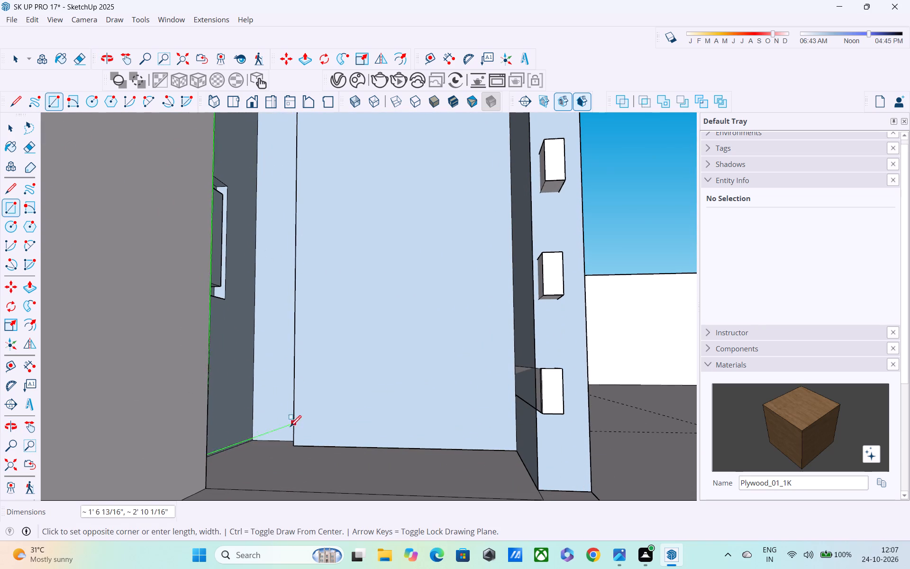
left_click(293, 445)
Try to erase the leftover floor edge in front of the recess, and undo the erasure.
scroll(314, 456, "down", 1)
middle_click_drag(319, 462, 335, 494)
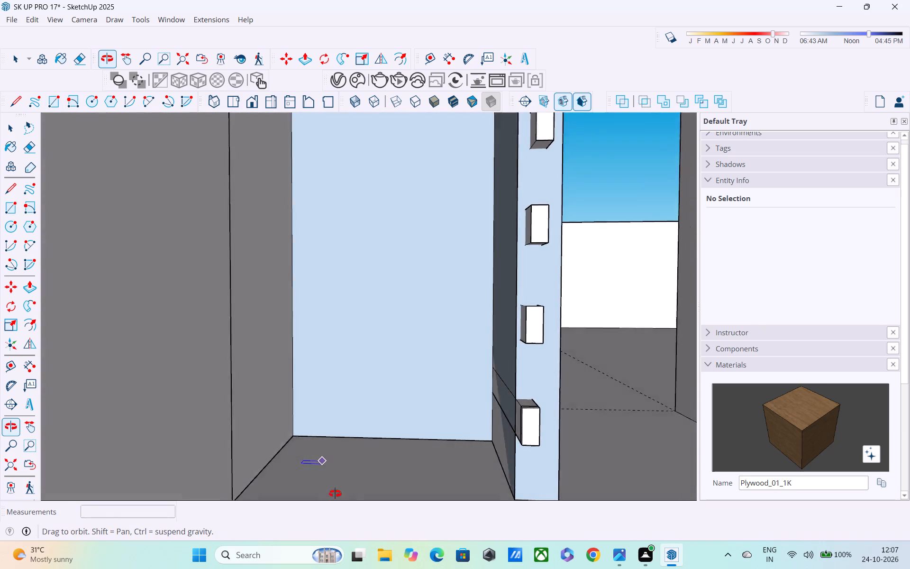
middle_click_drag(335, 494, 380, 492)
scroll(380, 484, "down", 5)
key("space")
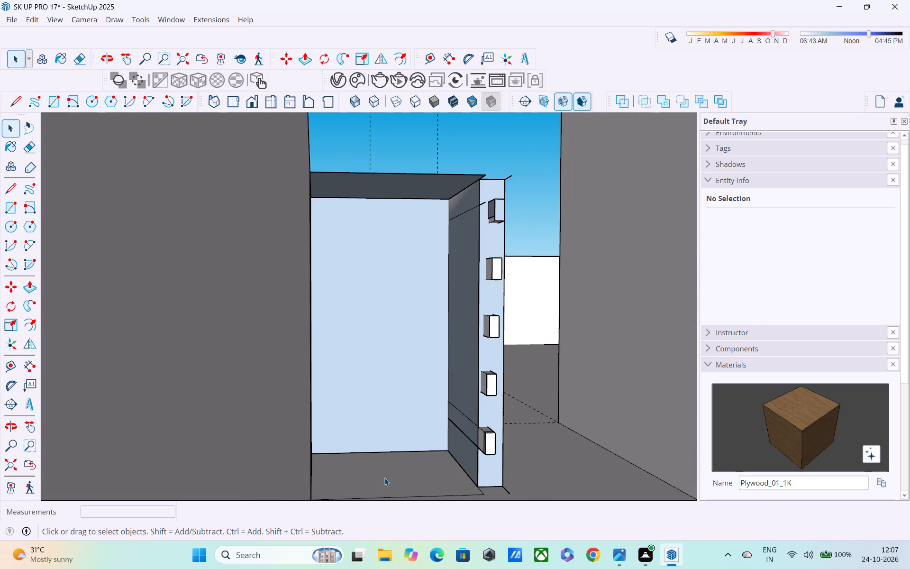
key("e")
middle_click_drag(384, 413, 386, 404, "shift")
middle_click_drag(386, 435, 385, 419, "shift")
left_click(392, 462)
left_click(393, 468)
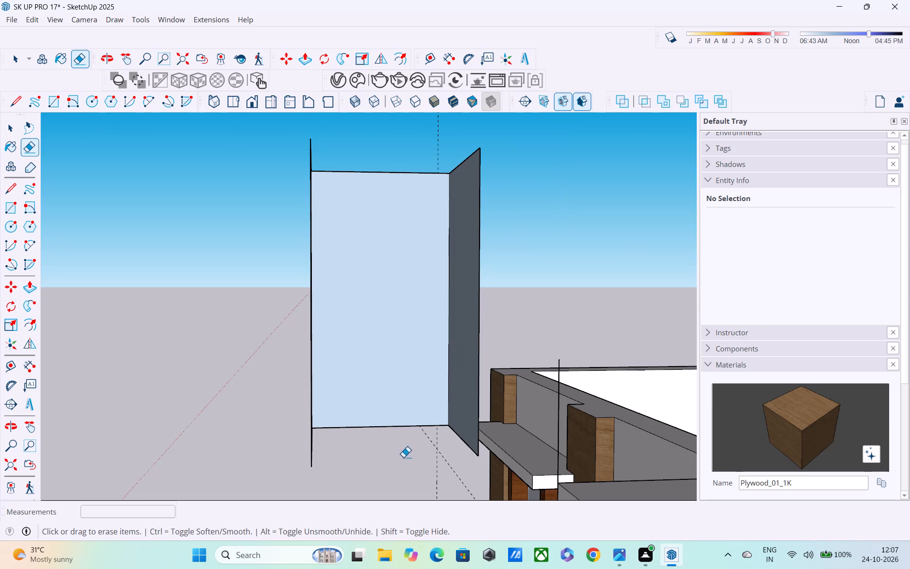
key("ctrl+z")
Add a scene showing the corner recess and the railing end post, saving the style changes as a new style.
middle_click_drag(474, 460, 471, 463)
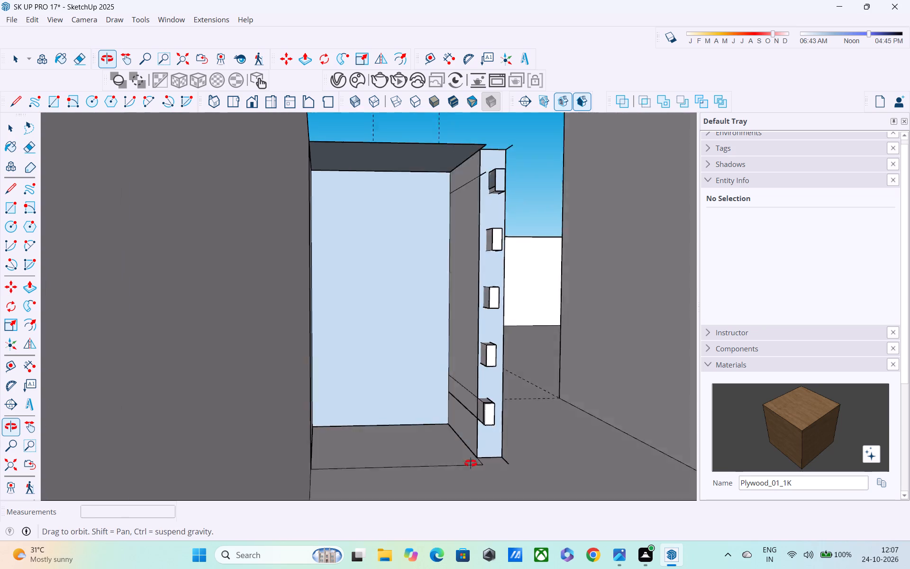
middle_click_drag(471, 463, 464, 450)
scroll(466, 447, "down", 5)
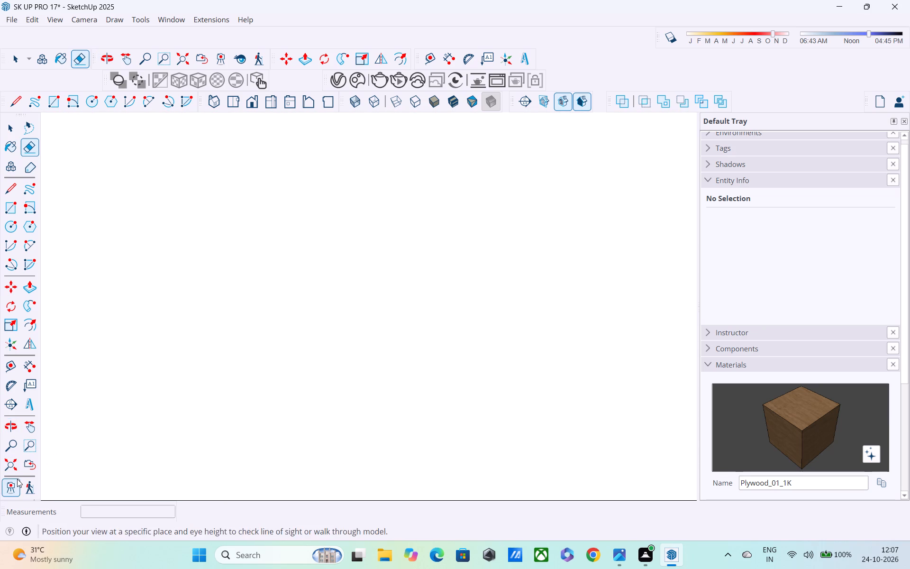
left_click(9, 463)
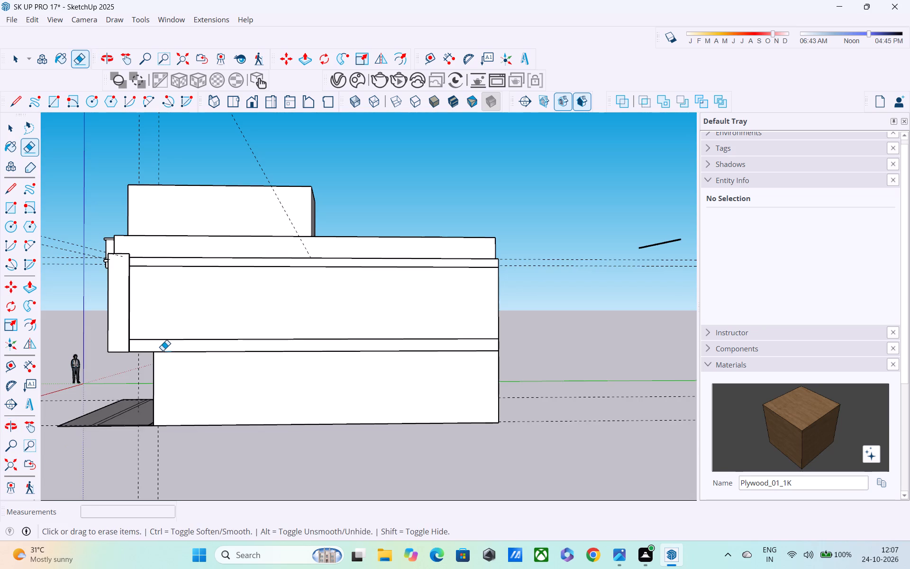
middle_click_drag(167, 360, 263, 479, "shift")
scroll(211, 372, "up", 7)
middle_click_drag(214, 349, 245, 432)
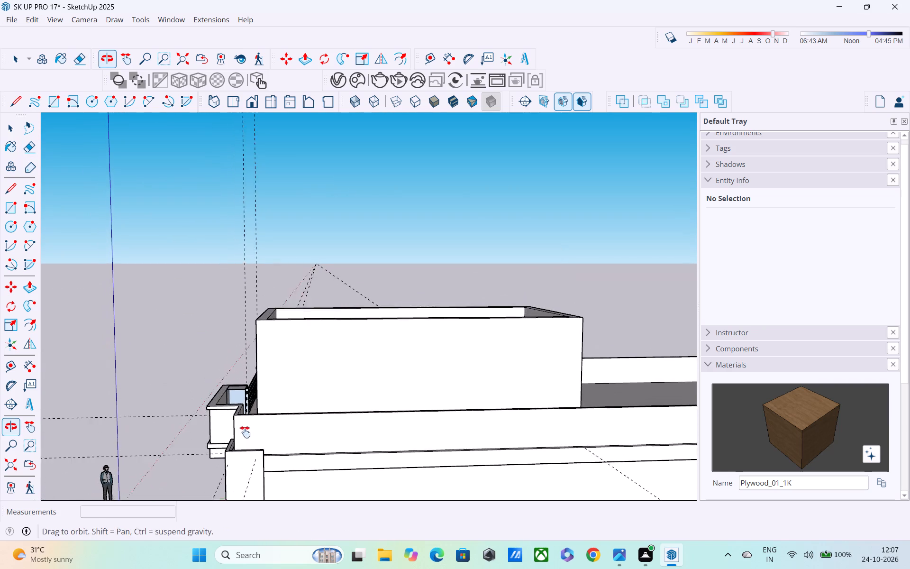
middle_click_drag(245, 432, 246, 433)
scroll(245, 385, "up", 5)
scroll(241, 427, "up", 5)
middle_click_drag(241, 427, 259, 457, "shift")
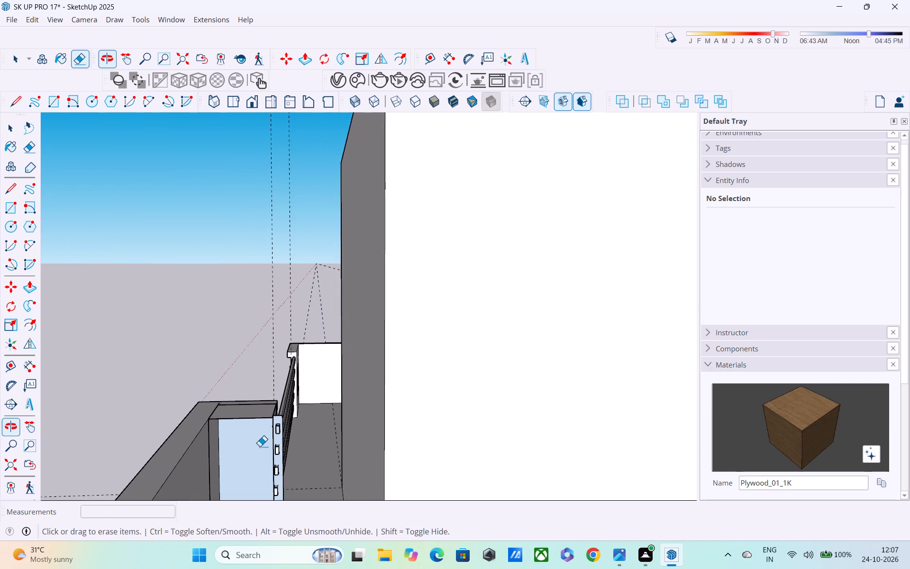
scroll(260, 445, "up", 4)
middle_click_drag(258, 440, 253, 365, "shift")
scroll(281, 365, "up", 4)
middle_click_drag(280, 381, 270, 364)
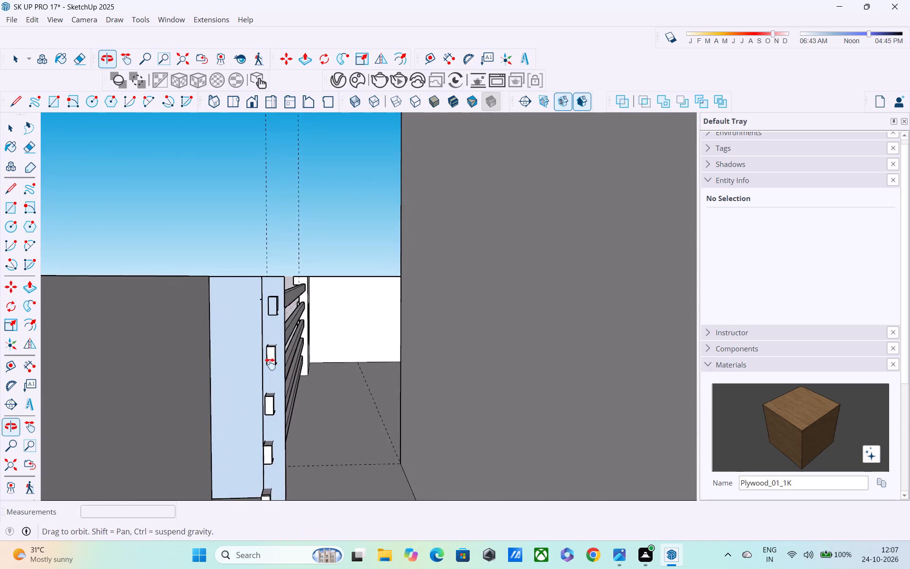
middle_click_drag(270, 364, 247, 337)
left_click(51, 18)
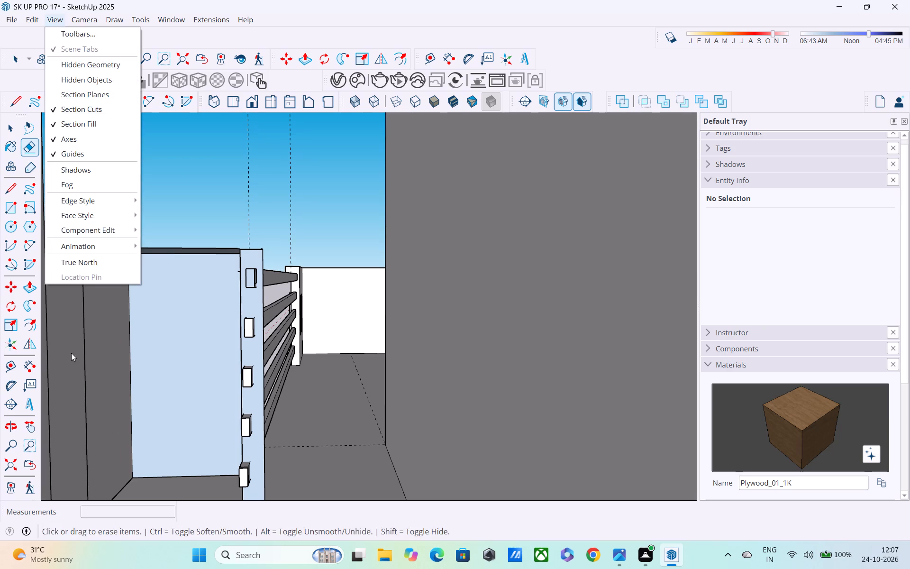
left_click(71, 250)
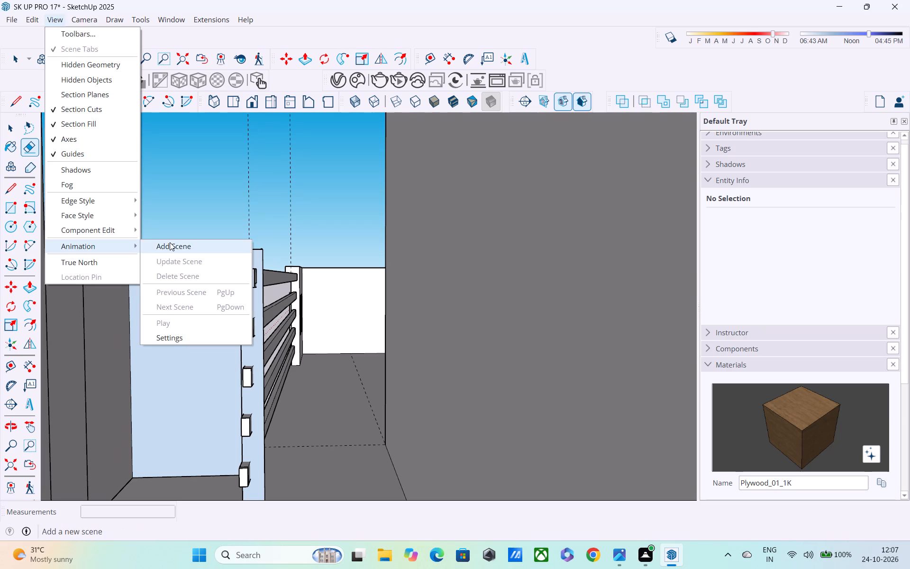
left_click(170, 242)
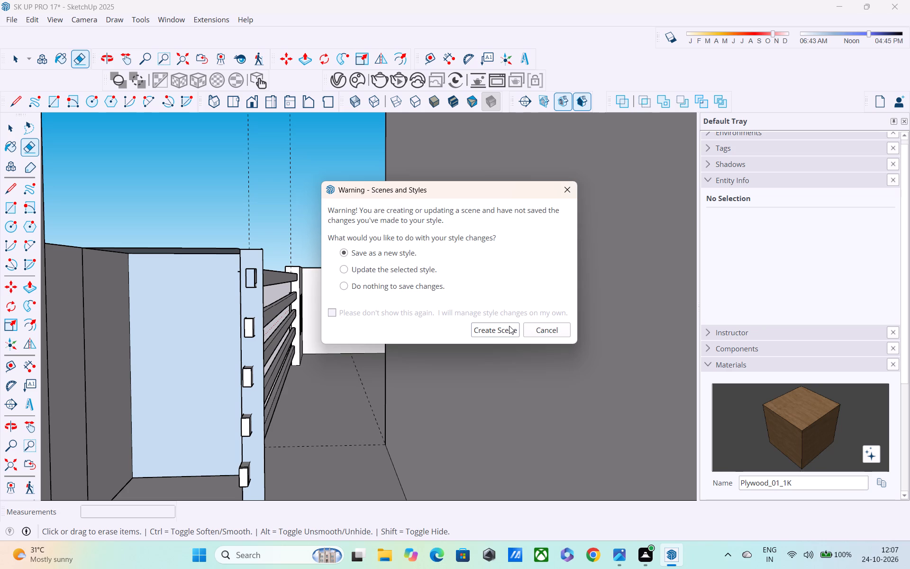
left_click(496, 334)
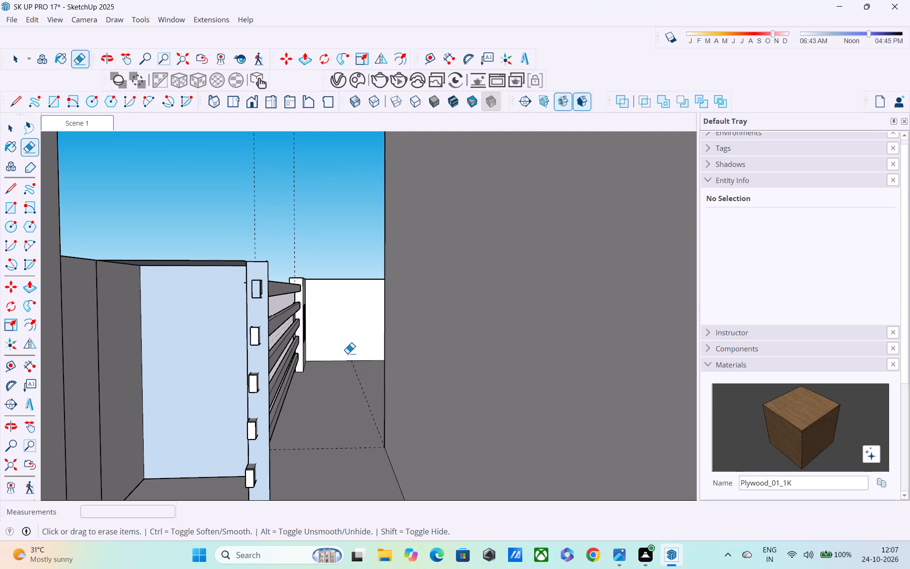
Recall Scene 1 to check the saved view of the recess and railing.
left_click(99, 131)
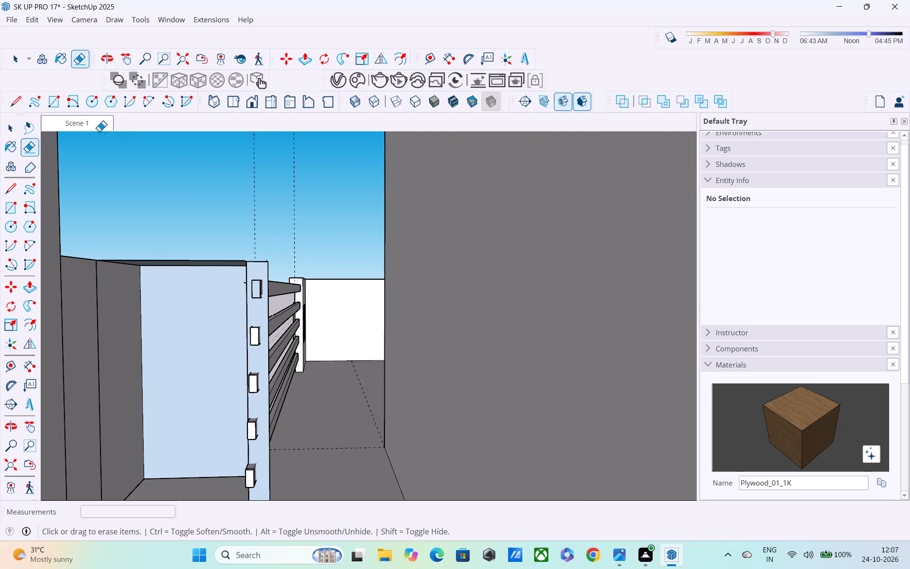
left_click(91, 127)
scroll(257, 276, "down", 2)
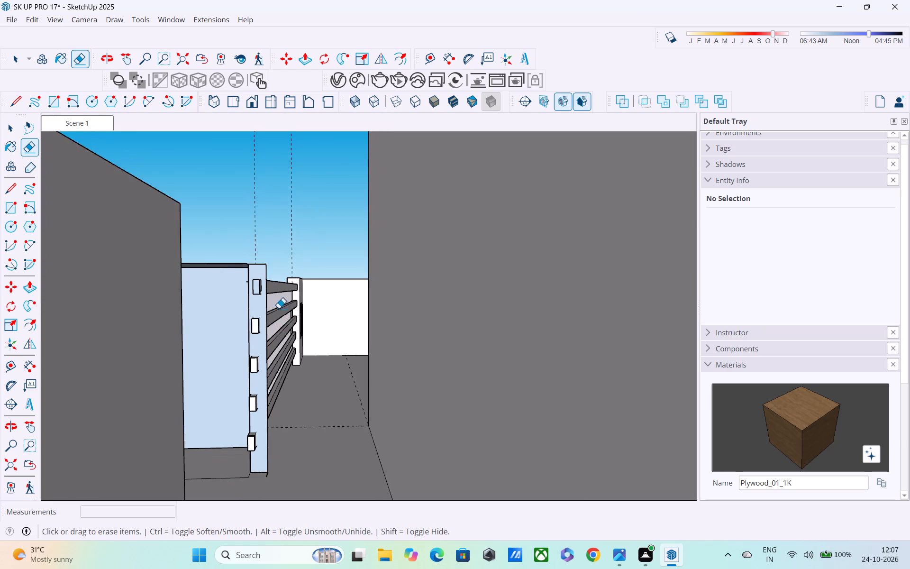
scroll(281, 311, "down", 5)
left_click(78, 132)
left_click(79, 127)
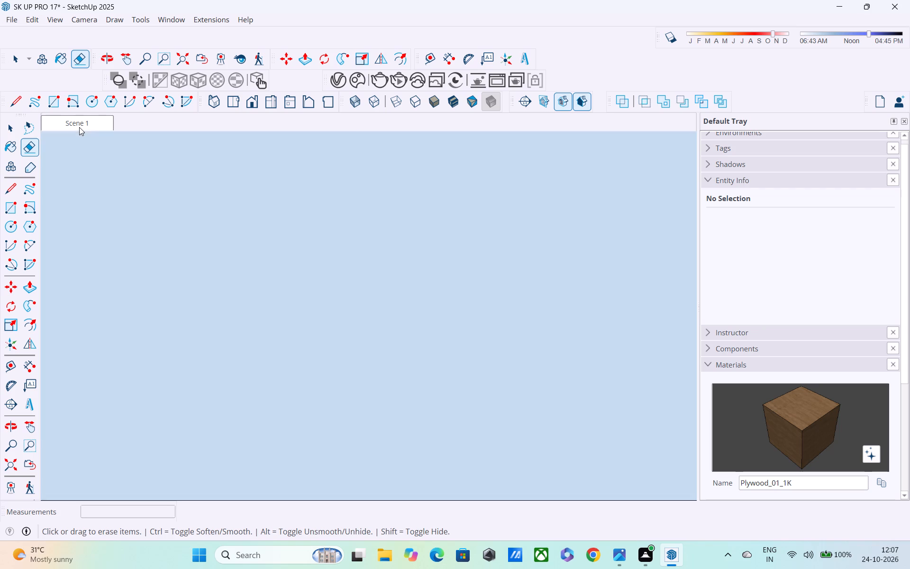
Measure from the upper corner beside the railing end post down to the floor corner at the post's foot.
scroll(267, 356, "up", 2)
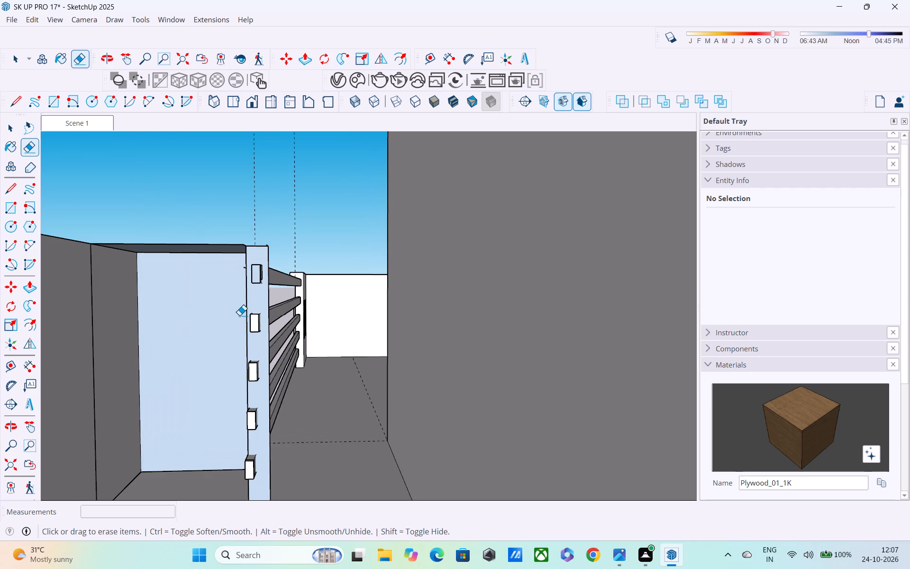
key("t")
middle_click_drag(257, 257, 205, 310)
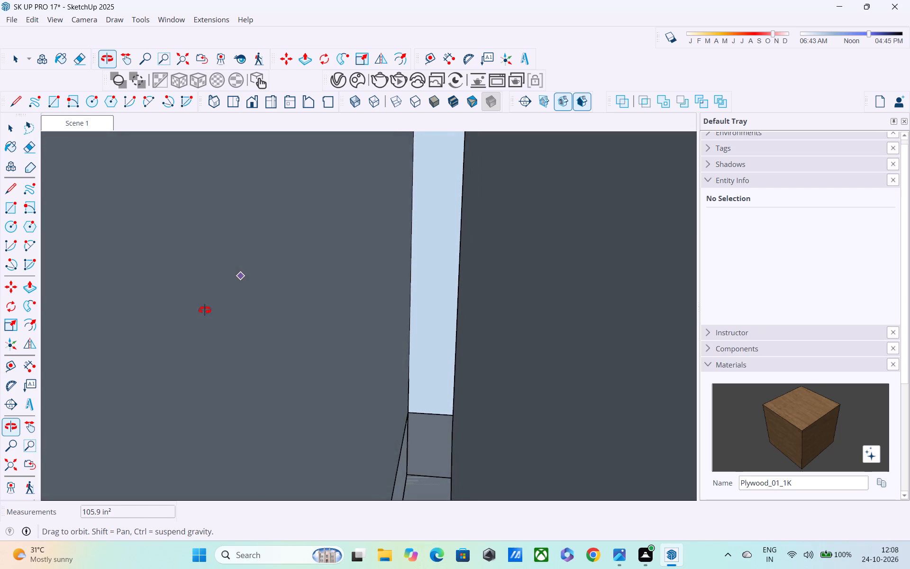
middle_click_drag(205, 310, 245, 281)
scroll(244, 259, "up", 3)
left_click(236, 256)
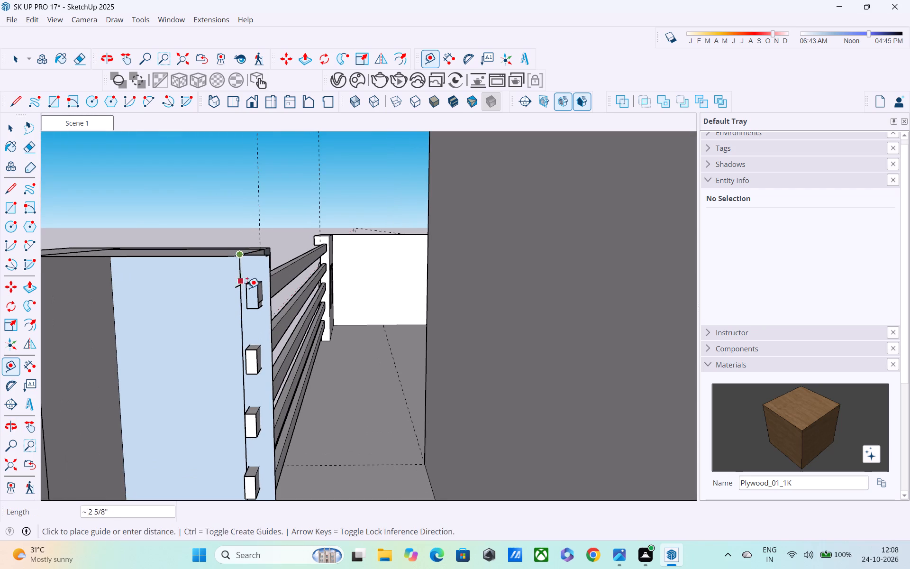
middle_click_drag(254, 351, 260, 128, "shift")
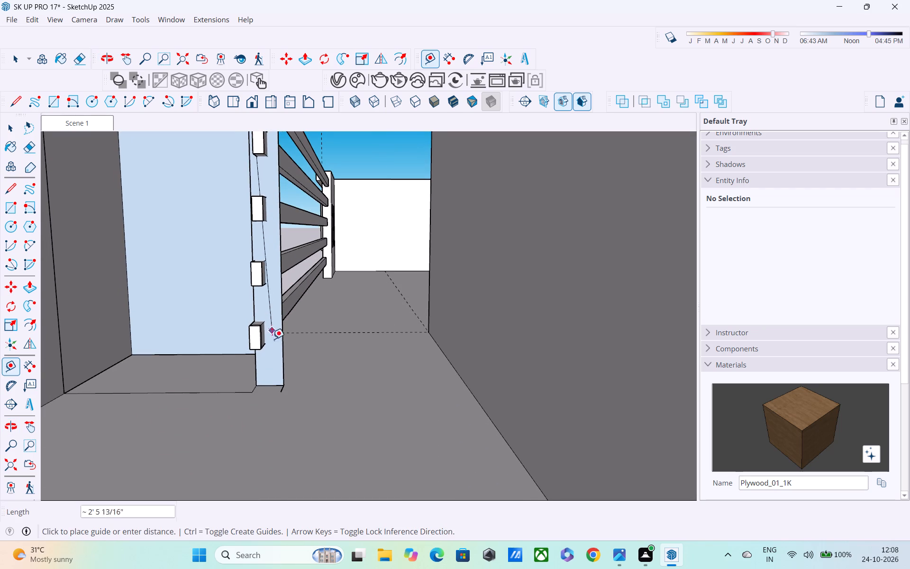
scroll(280, 393, "up", 4)
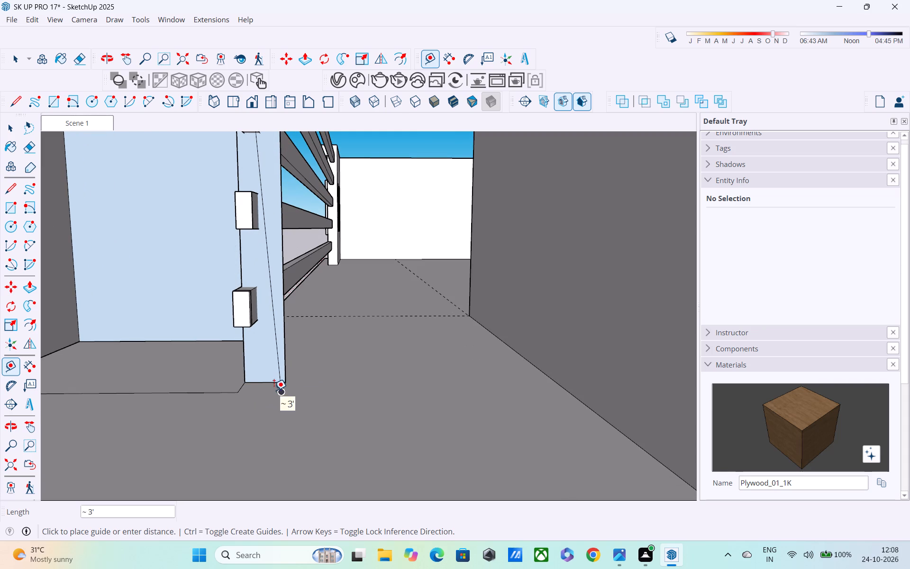
key("Escape")
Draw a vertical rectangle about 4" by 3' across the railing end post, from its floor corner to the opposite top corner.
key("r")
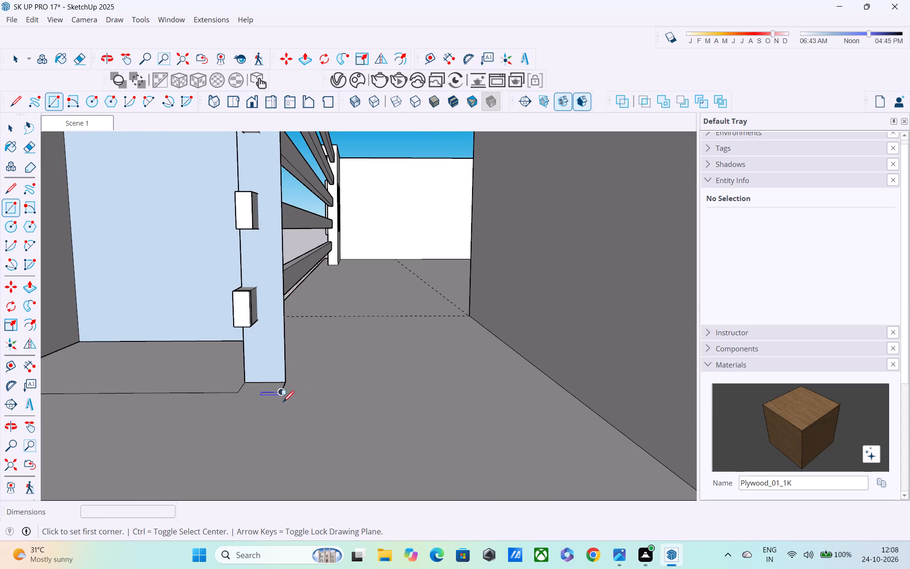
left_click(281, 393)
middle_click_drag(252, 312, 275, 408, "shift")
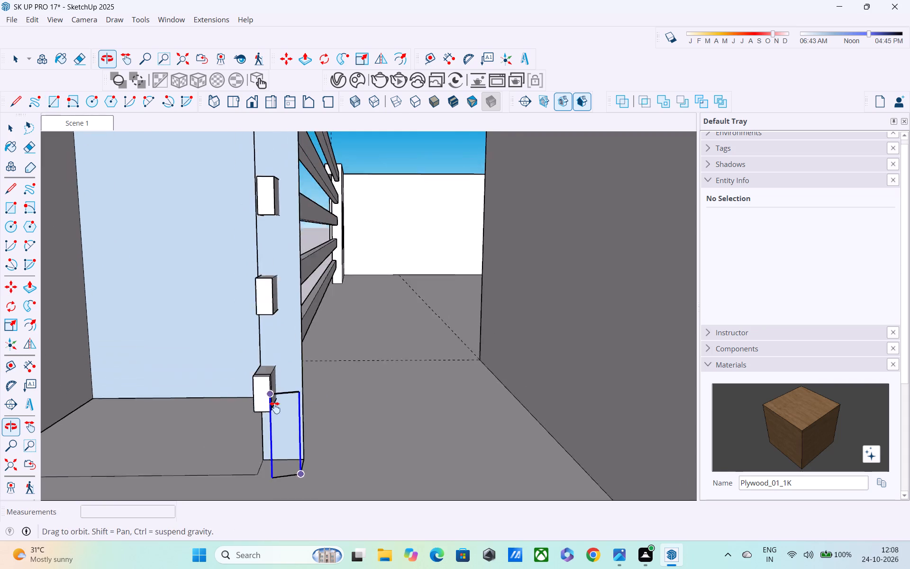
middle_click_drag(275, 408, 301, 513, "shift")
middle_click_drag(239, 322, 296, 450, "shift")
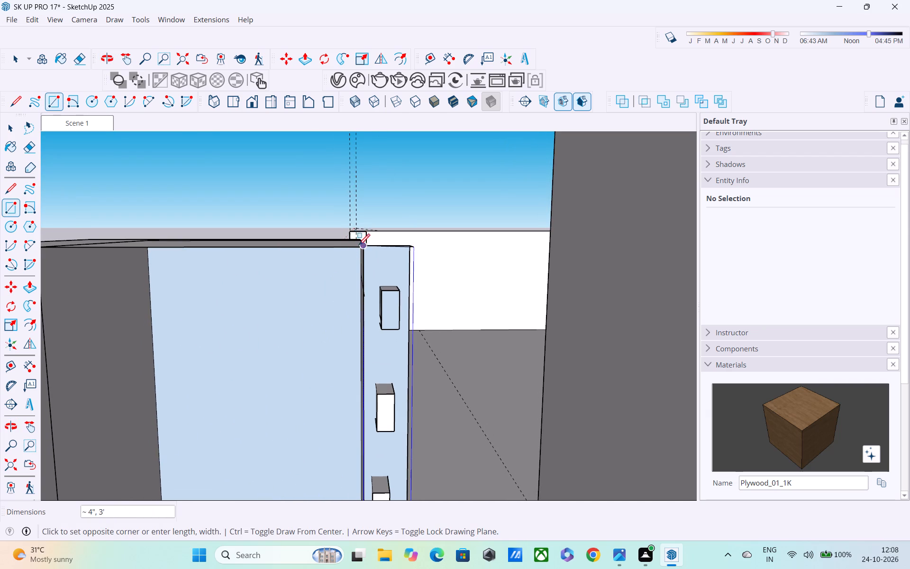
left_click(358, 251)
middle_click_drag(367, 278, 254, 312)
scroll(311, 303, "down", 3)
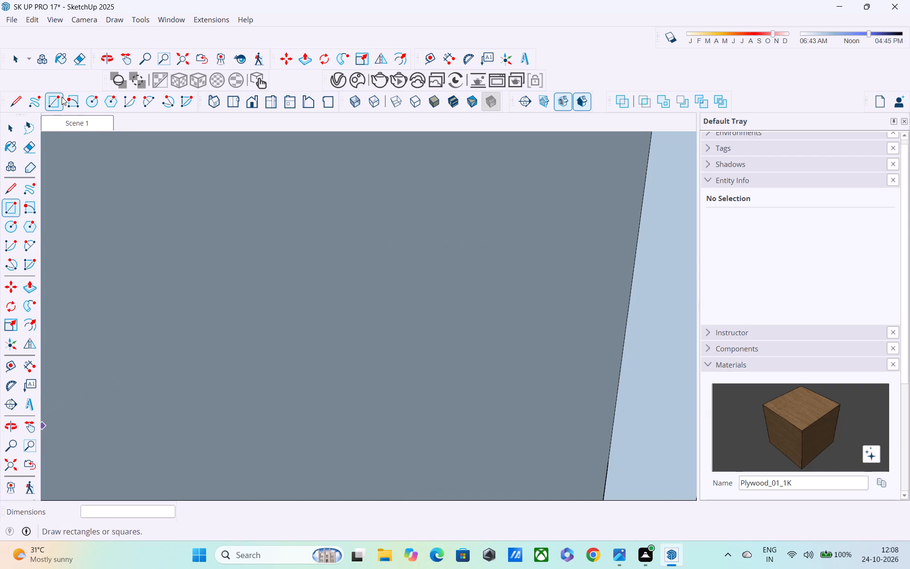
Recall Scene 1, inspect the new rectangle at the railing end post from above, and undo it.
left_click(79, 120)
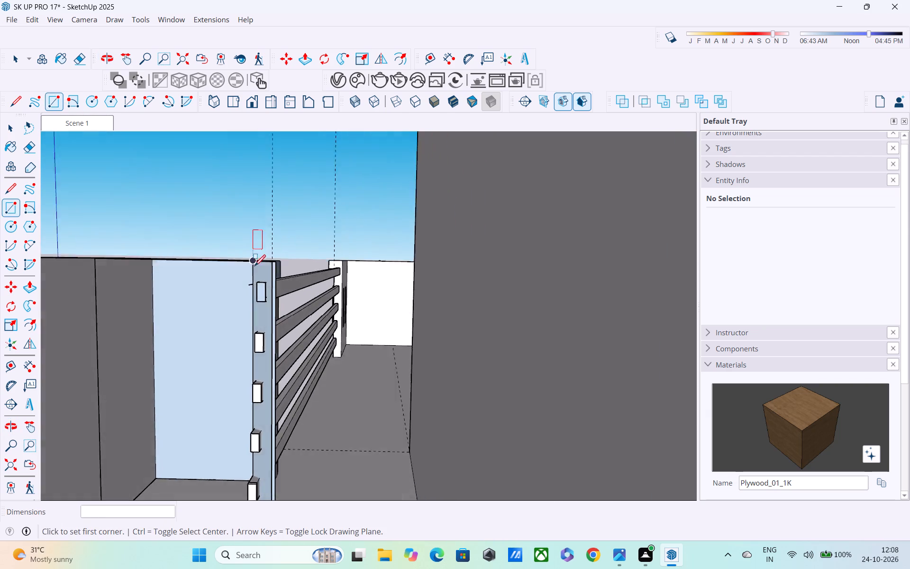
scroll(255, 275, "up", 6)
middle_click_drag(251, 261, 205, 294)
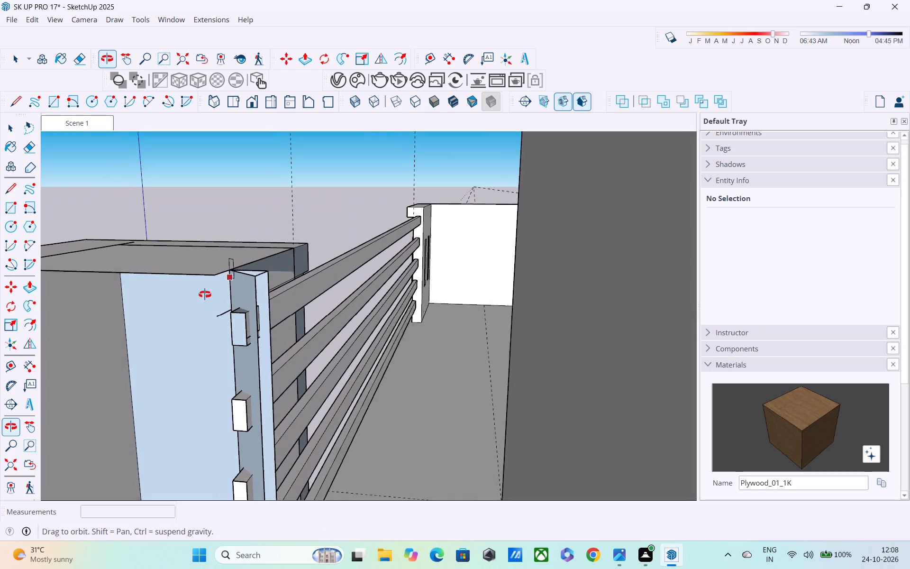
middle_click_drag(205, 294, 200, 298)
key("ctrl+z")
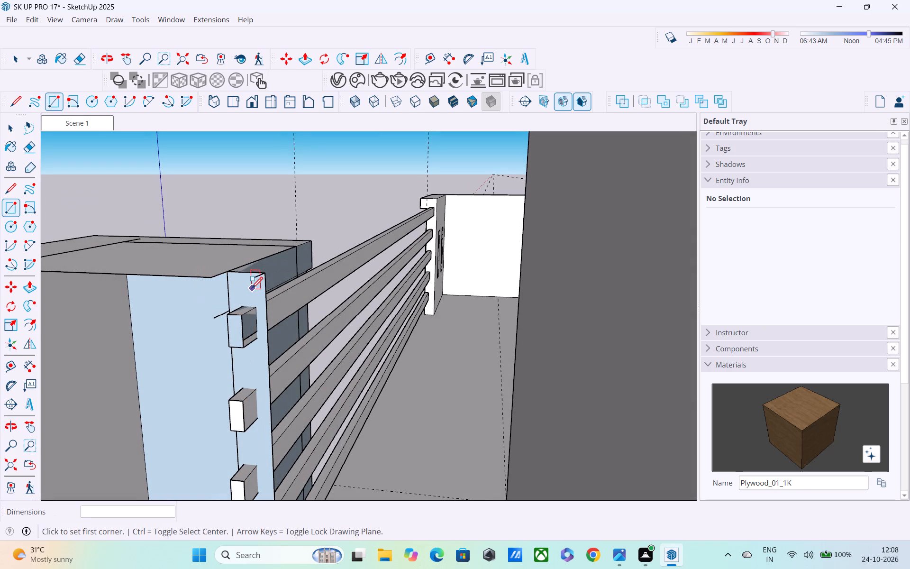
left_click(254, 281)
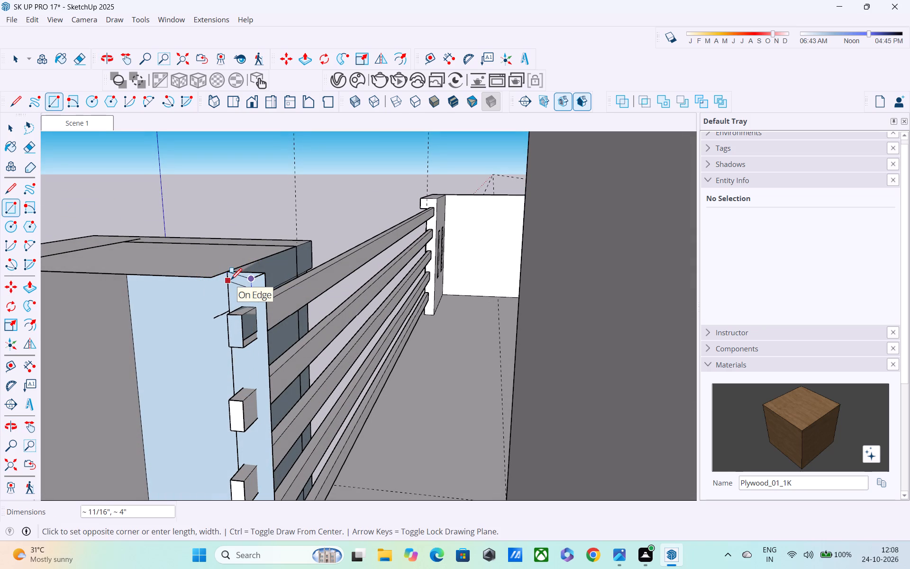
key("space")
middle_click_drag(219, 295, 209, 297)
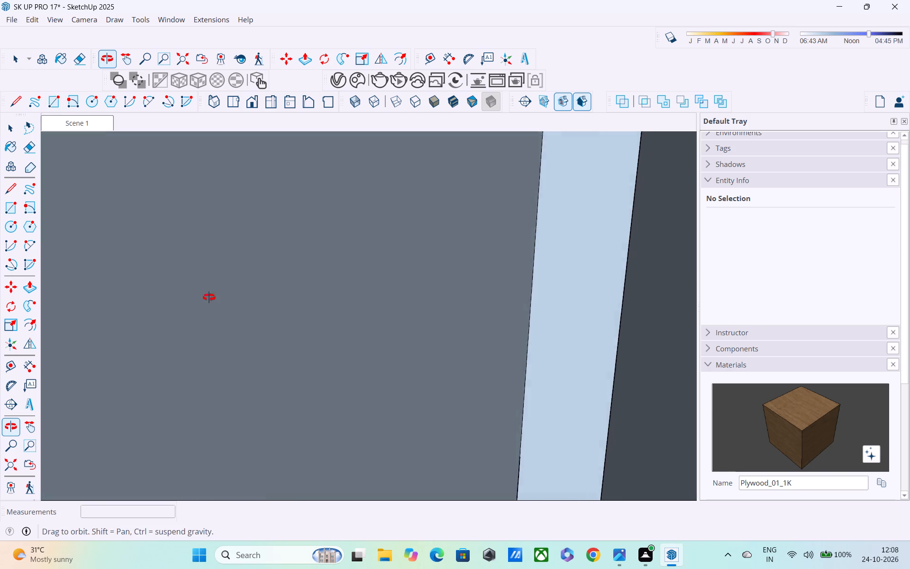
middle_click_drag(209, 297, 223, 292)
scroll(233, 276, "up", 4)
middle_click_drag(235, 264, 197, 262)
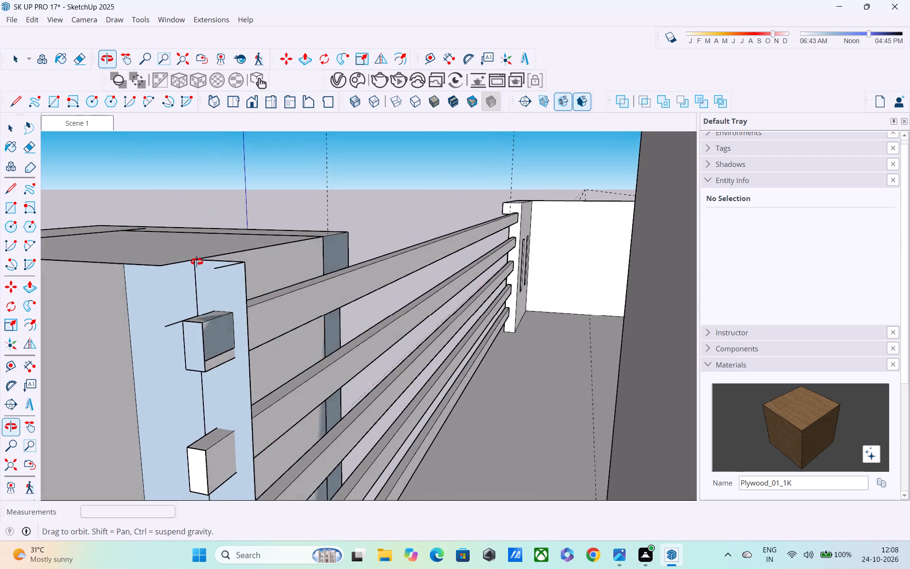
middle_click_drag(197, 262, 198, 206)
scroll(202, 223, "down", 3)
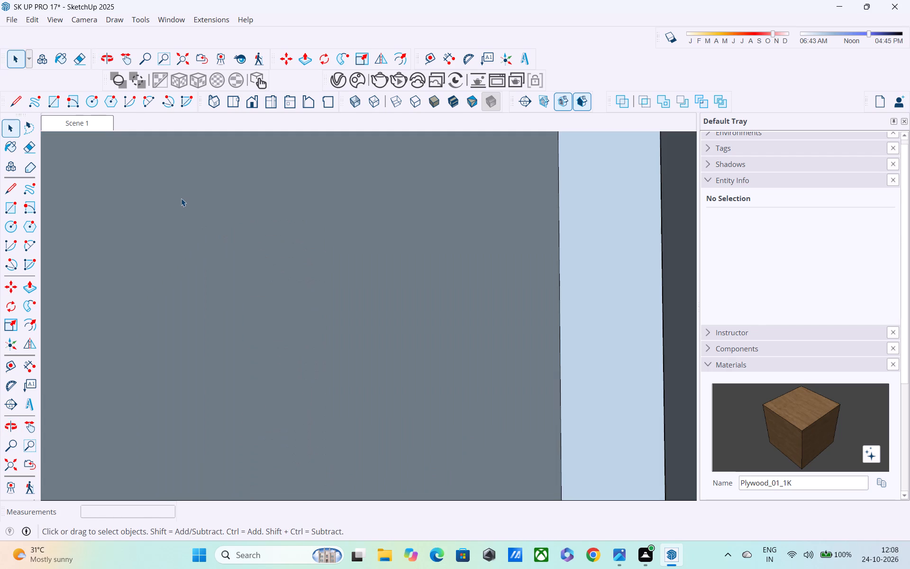
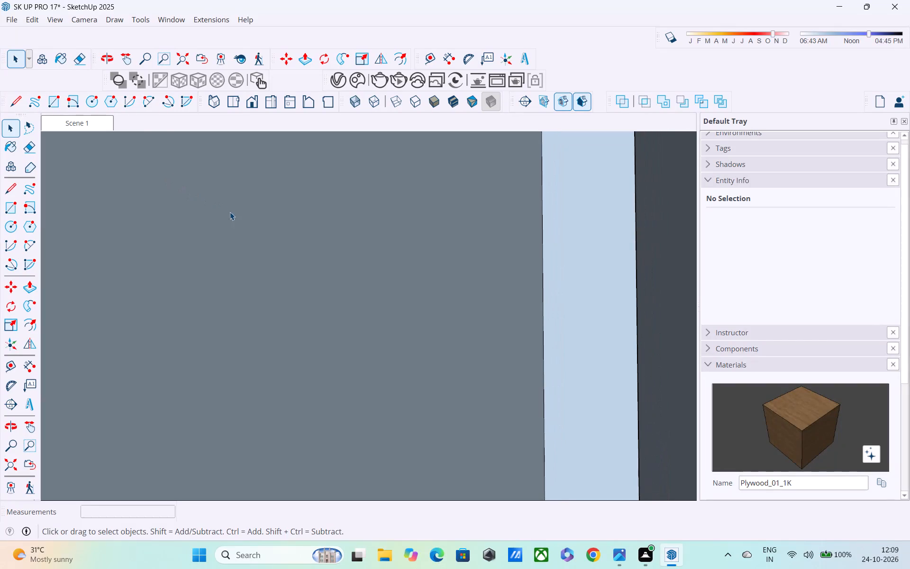
Recall Scene 1, fit the whole model in view, and examine the parapet corner recess and railing end post up close.
left_click(86, 127)
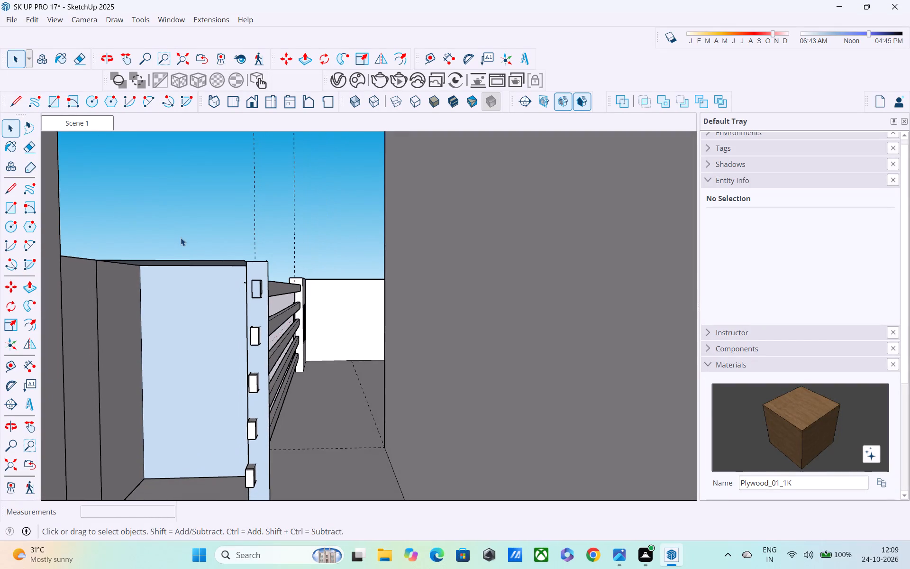
scroll(180, 229, "down", 4)
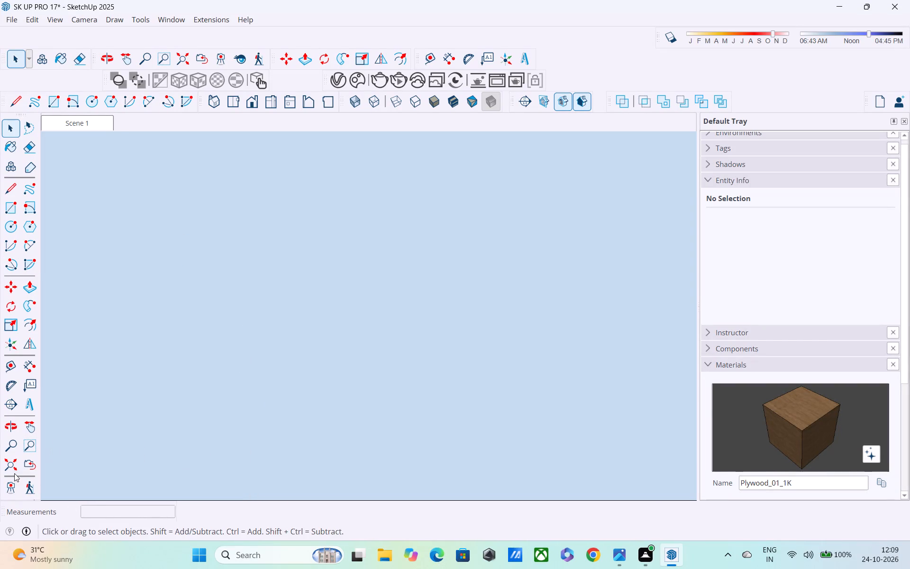
left_click(8, 470)
middle_click_drag(145, 370, 156, 406)
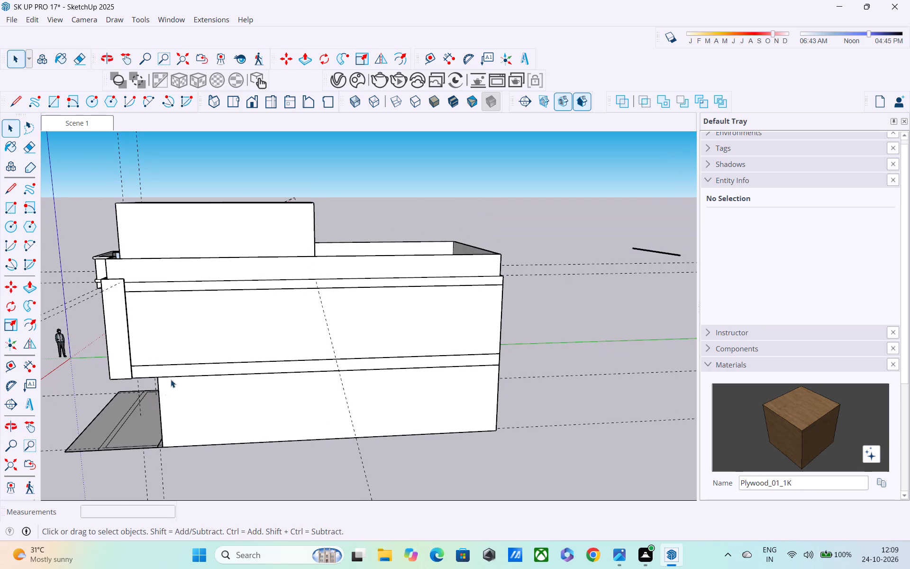
middle_click_drag(192, 364, 234, 453, "shift")
scroll(172, 368, "up", 4)
middle_click_drag(164, 335, 255, 411)
scroll(246, 393, "up", 2)
scroll(245, 392, "down", 1)
scroll(244, 391, "up", 7)
middle_click_drag(234, 372, 231, 340)
scroll(234, 367, "up", 8)
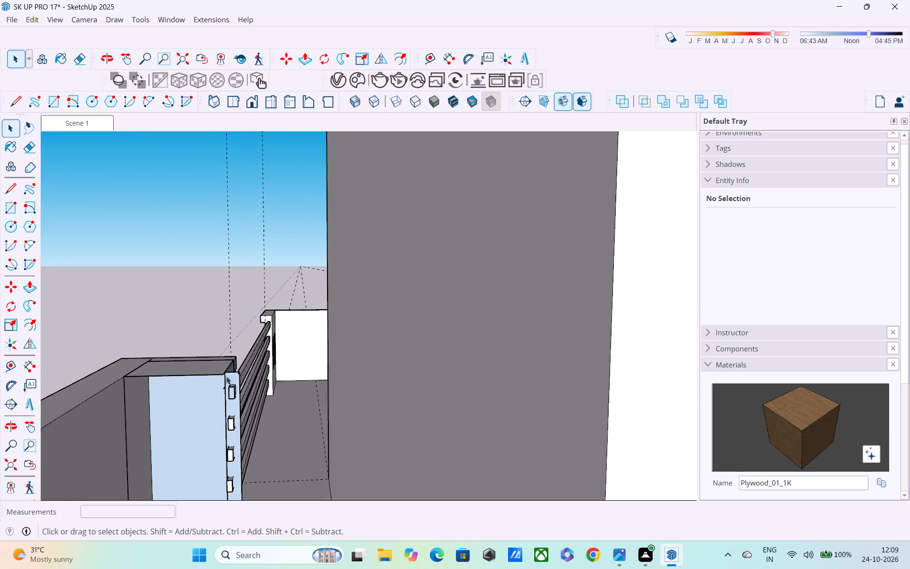
scroll(226, 376, "up", 1)
middle_click_drag(209, 356, 255, 358)
scroll(261, 387, "up", 2)
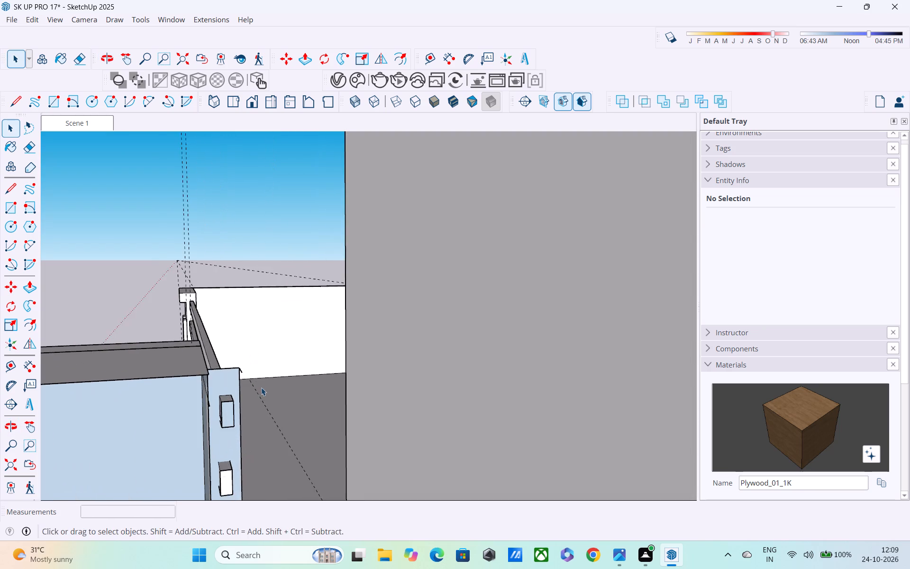
scroll(248, 384, "up", 1)
middle_click_drag(246, 384, 242, 377)
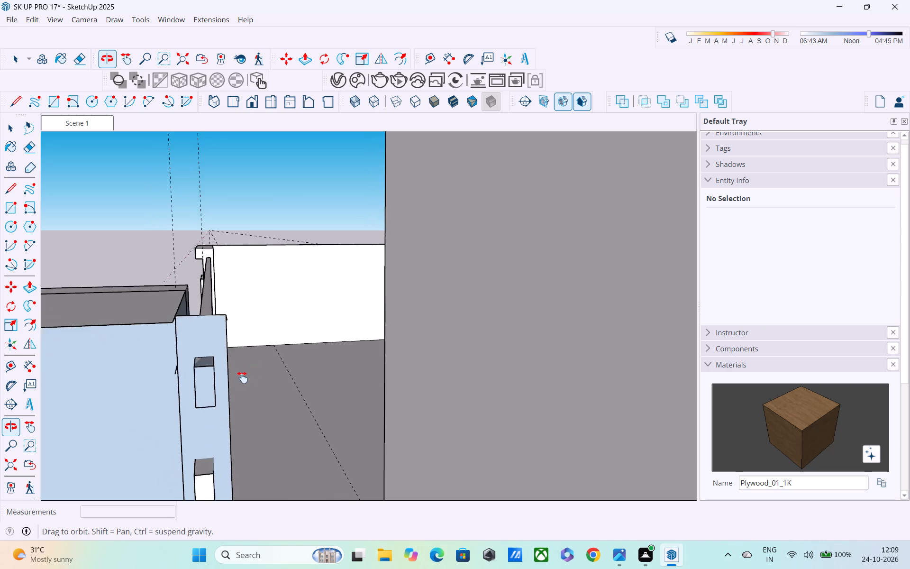
middle_click_drag(242, 377, 244, 355)
scroll(245, 342, "down", 5)
middle_click_drag(246, 341, 225, 348)
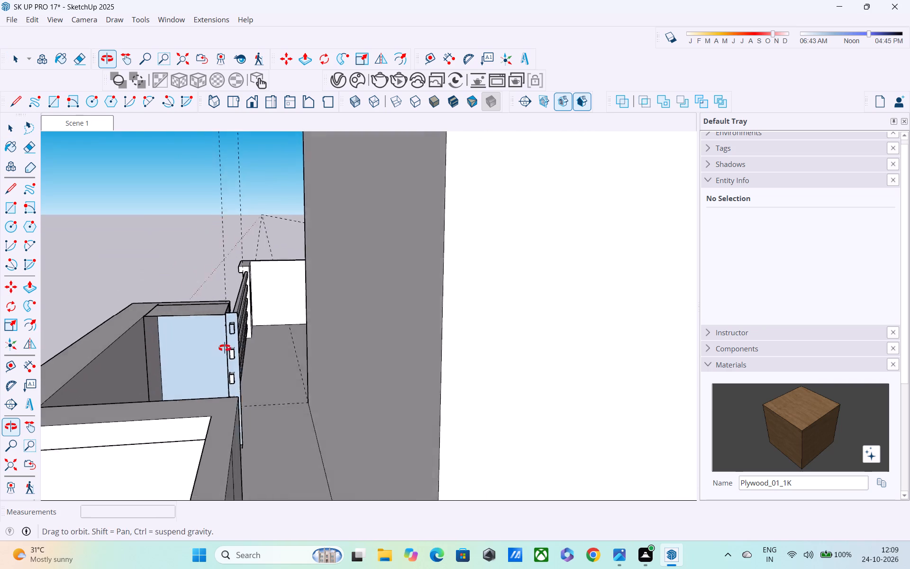
middle_click_drag(225, 348, 208, 370)
scroll(229, 335, "up", 11)
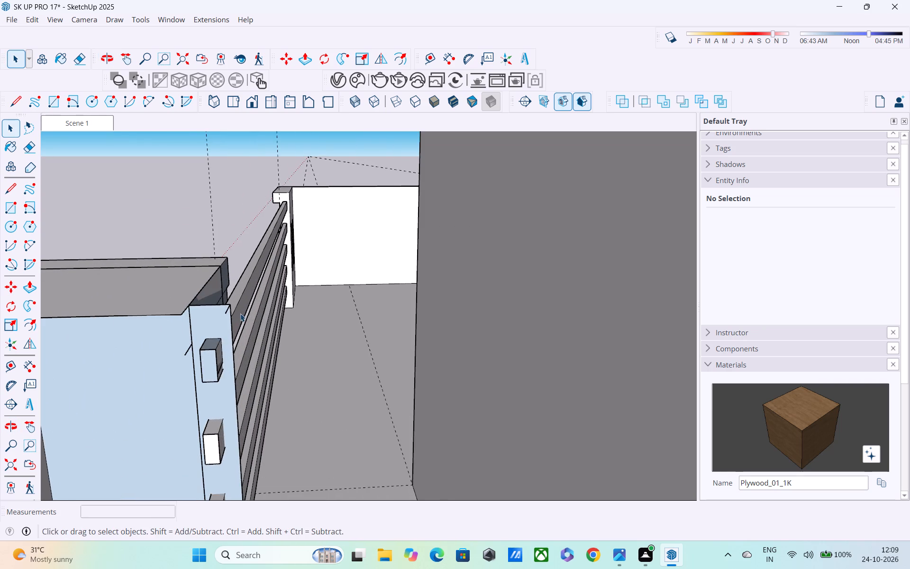
Draw a vertical rectangle about 4" by 3' in front of the railing end post, from the recess's upper corner down to the floor.
middle_click_drag(238, 314, 166, 350)
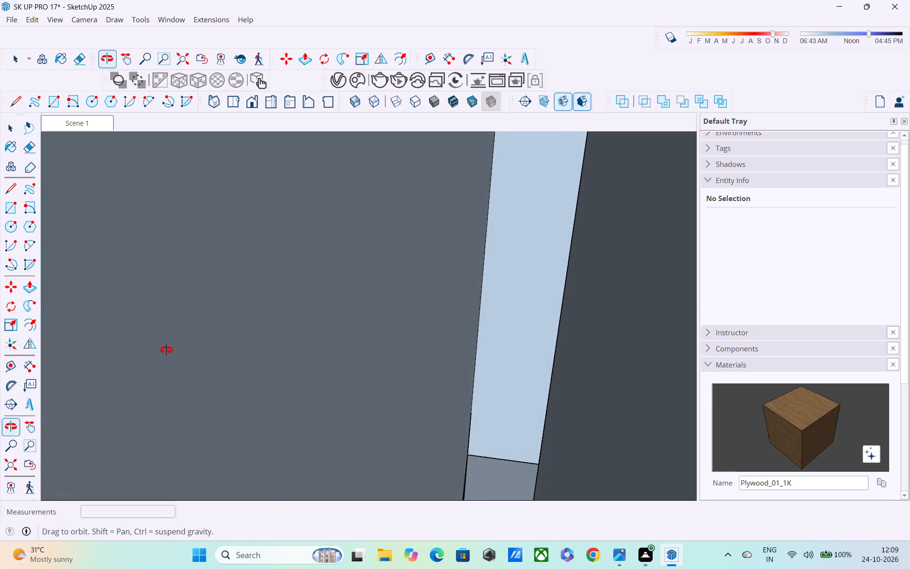
middle_click_drag(166, 350, 183, 343)
key("r")
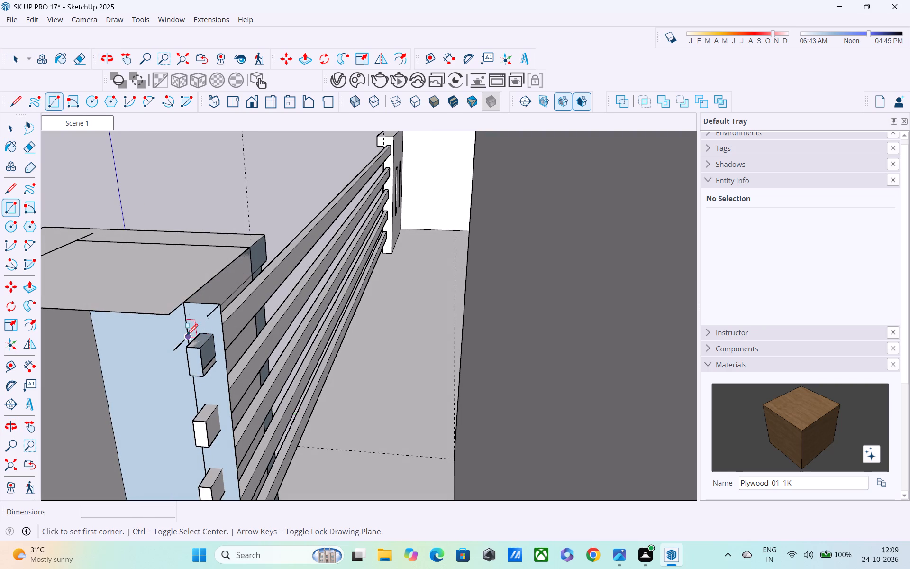
left_click(168, 321)
middle_click_drag(199, 393, 199, 393, "shift")
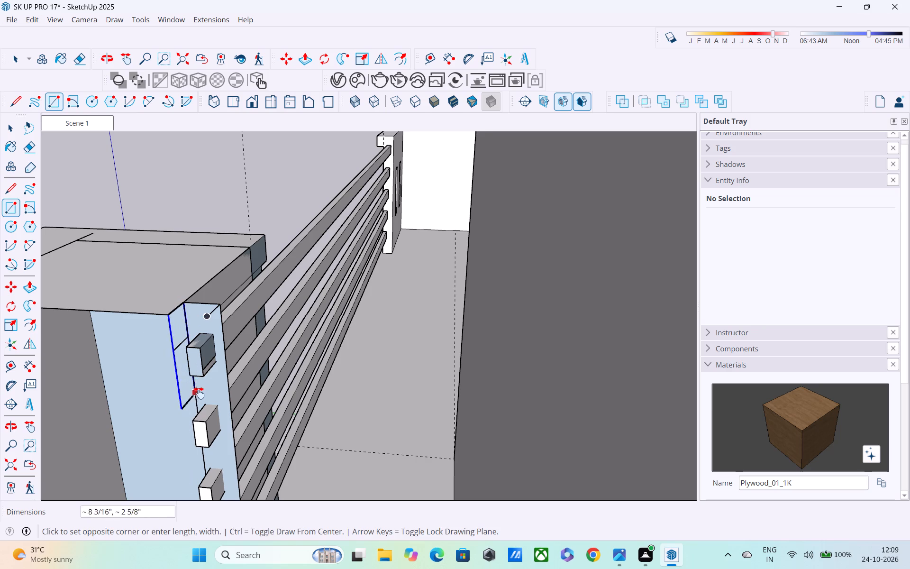
middle_click_drag(199, 393, 240, 220, "shift")
middle_click_drag(250, 399, 254, 313, "shift")
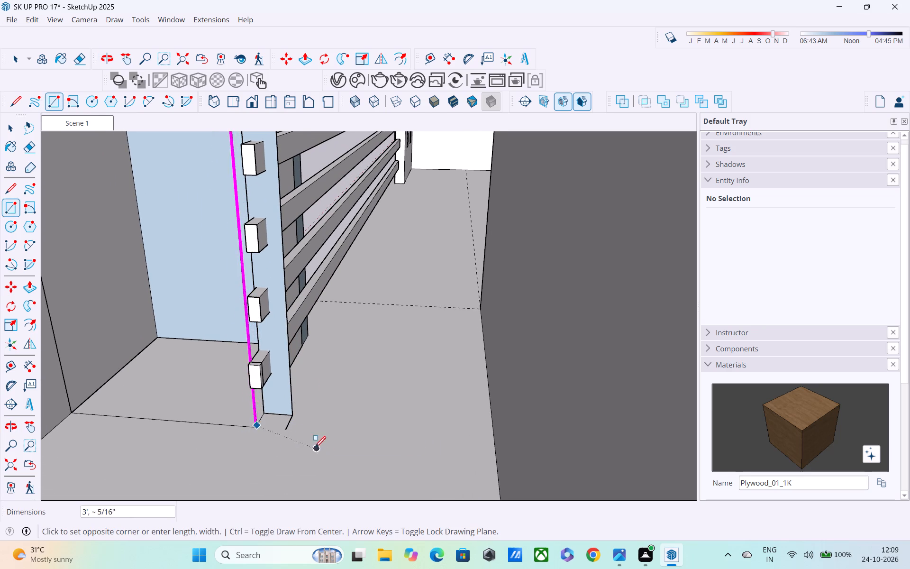
left_click(288, 434)
middle_click_drag(267, 434, 401, 435)
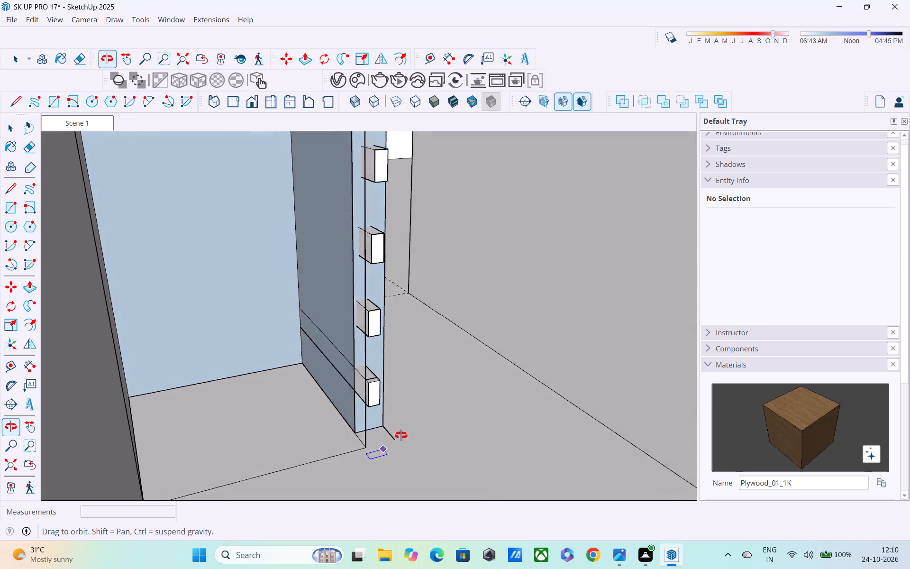
middle_click_drag(401, 435, 350, 443)
middle_click_drag(326, 300, 328, 340, "shift")
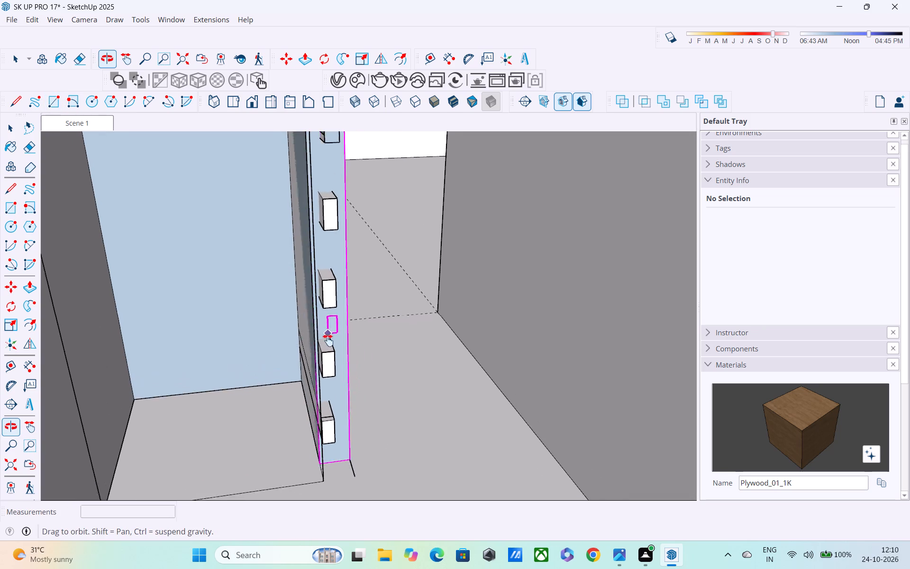
middle_click_drag(328, 340, 329, 424, "shift")
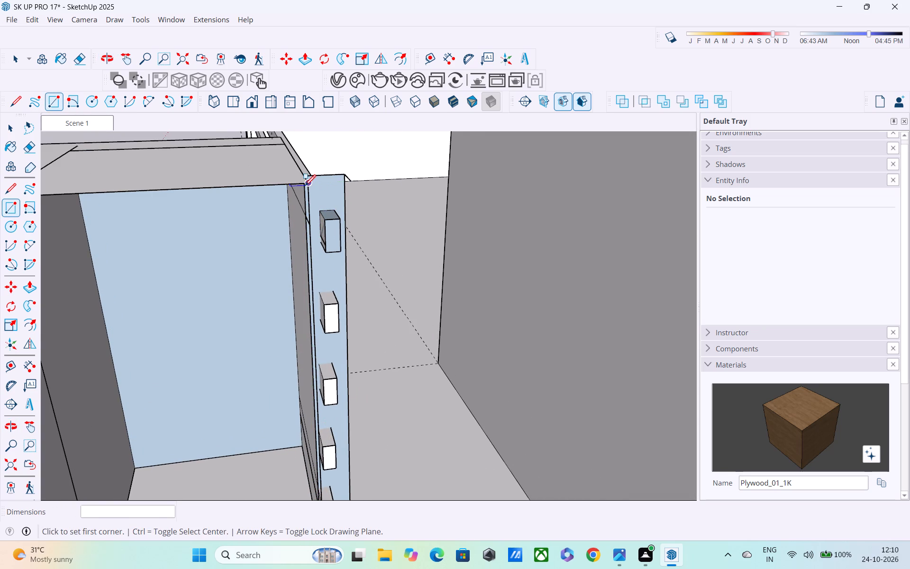
left_click(305, 186)
middle_click_drag(383, 313, 331, 198, "shift")
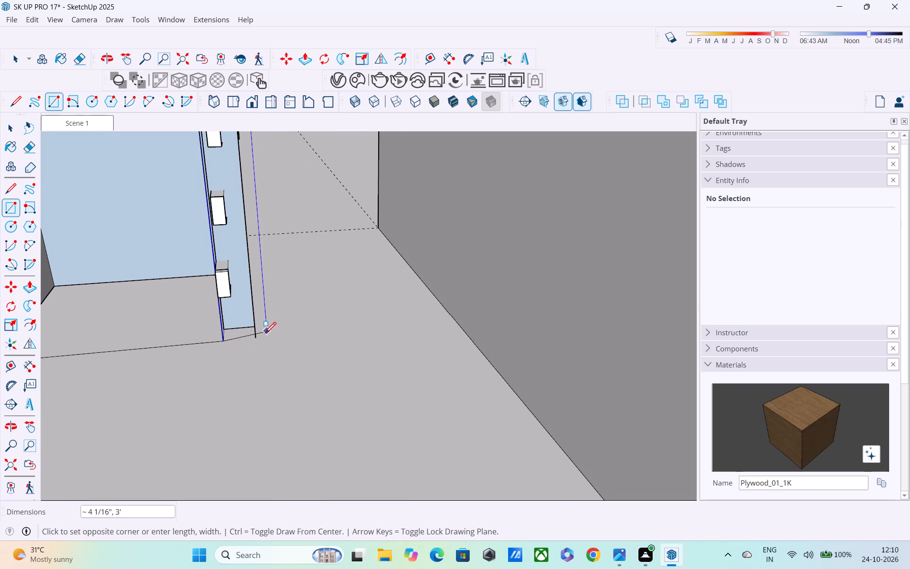
left_click(258, 343)
Close the open top between the railing end post and the new front face with a horizontal rectangle.
middle_click_drag(257, 343, 208, 389)
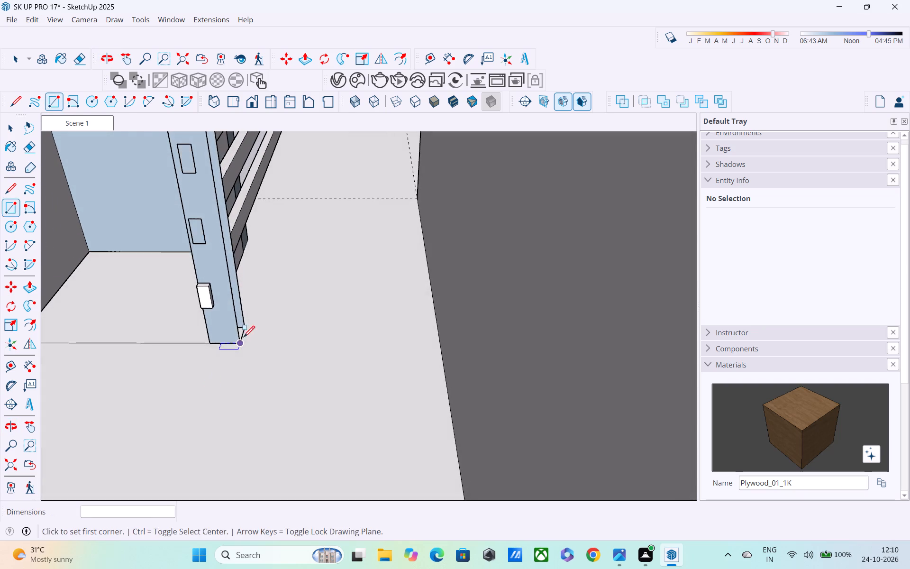
middle_click_drag(245, 337, 295, 479)
middle_click_drag(287, 285, 288, 370)
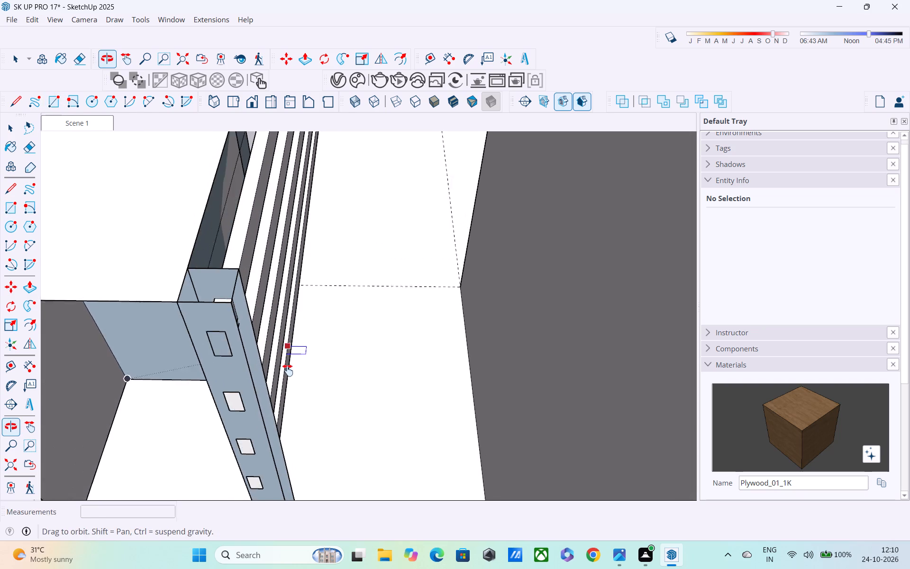
middle_click_drag(288, 370, 284, 376)
middle_click_drag(220, 320, 251, 347)
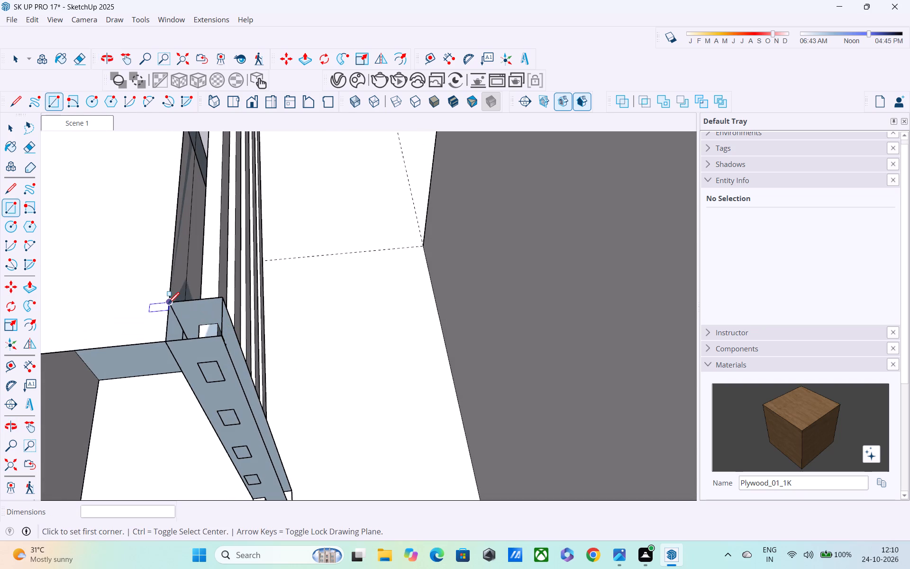
left_click(168, 304)
left_click(224, 335)
Examine the enclosed railing end post from its top down to the floor.
middle_click_drag(220, 347, 229, 246)
scroll(229, 325, "down", 2)
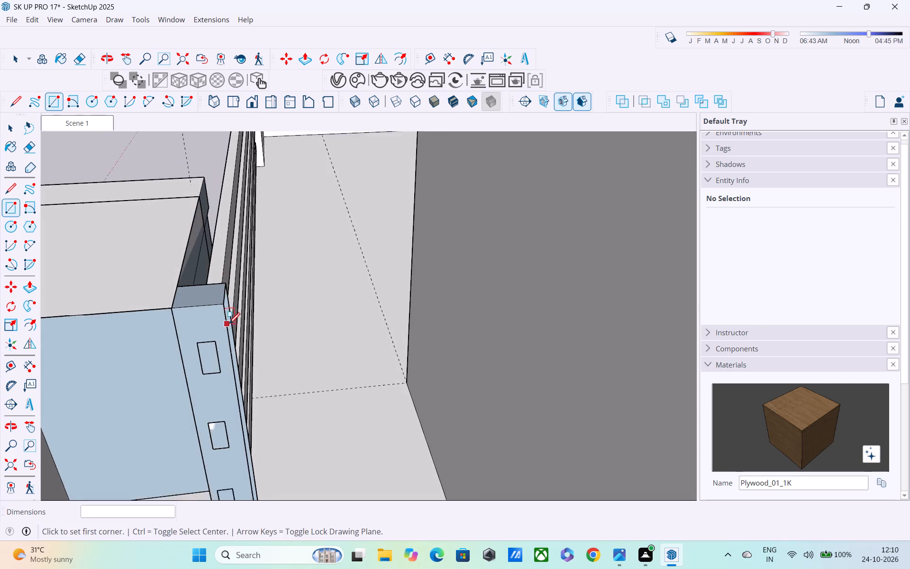
scroll(229, 325, "down", 1)
middle_click_drag(233, 377, 232, 248)
scroll(232, 320, "up", 2)
middle_click_drag(229, 314, 234, 243, "shift")
scroll(242, 295, "down", 3)
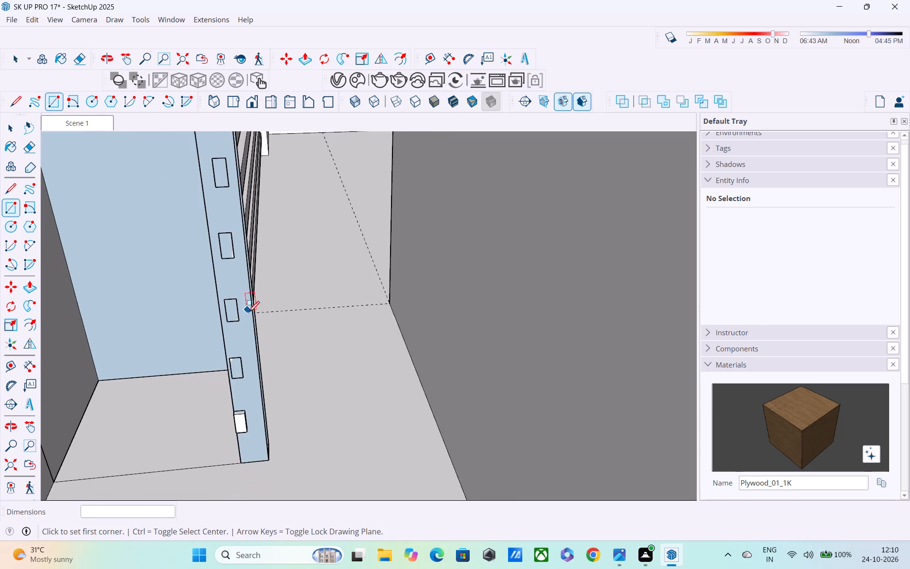
middle_click_drag(248, 324, 249, 274)
scroll(251, 298, "down", 3)
middle_click_drag(253, 318, 292, 380)
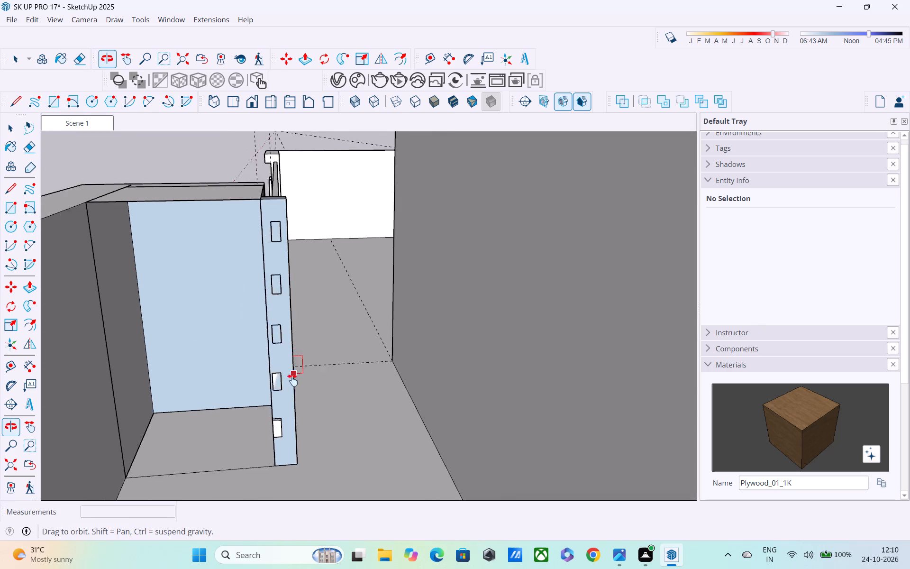
middle_click_drag(292, 380, 304, 397)
key("space")
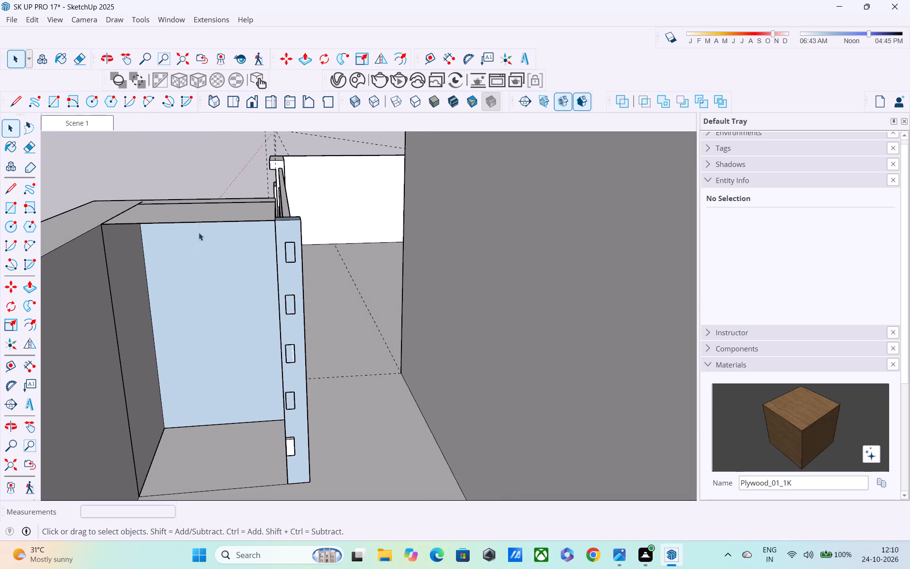
Open the parapet group and inspect its top face with the bounding edges selected.
left_click(199, 220)
double_click(199, 222)
left_click(198, 223)
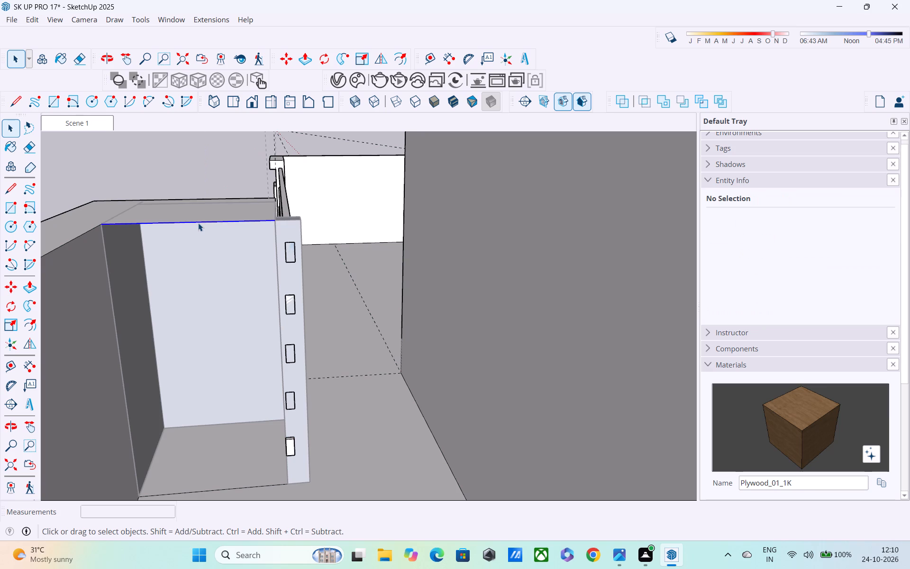
middle_click_drag(221, 236, 268, 398)
left_click(224, 296)
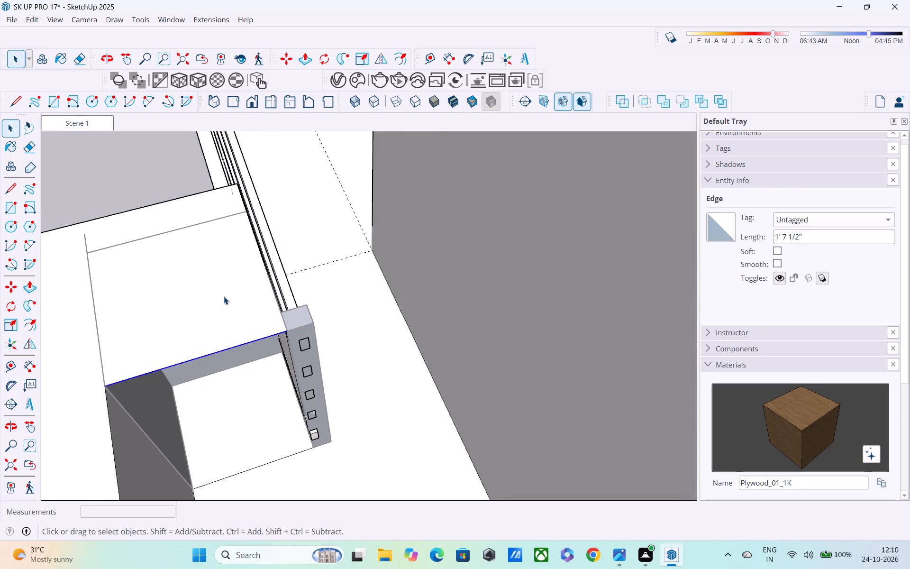
left_click(101, 185)
double_click(133, 306)
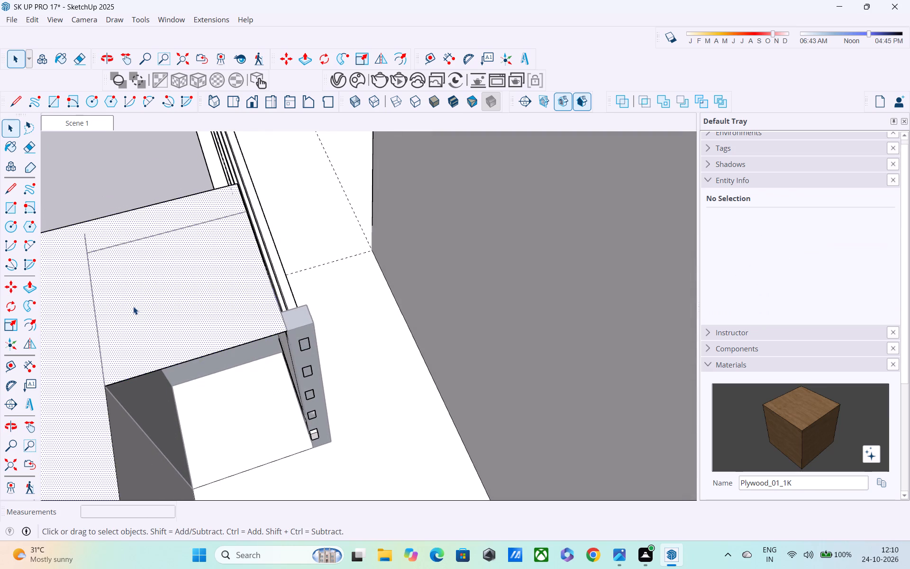
middle_click_drag(153, 317, 227, 227)
scroll(238, 240, "down", 3)
middle_click_drag(226, 309, 183, 330)
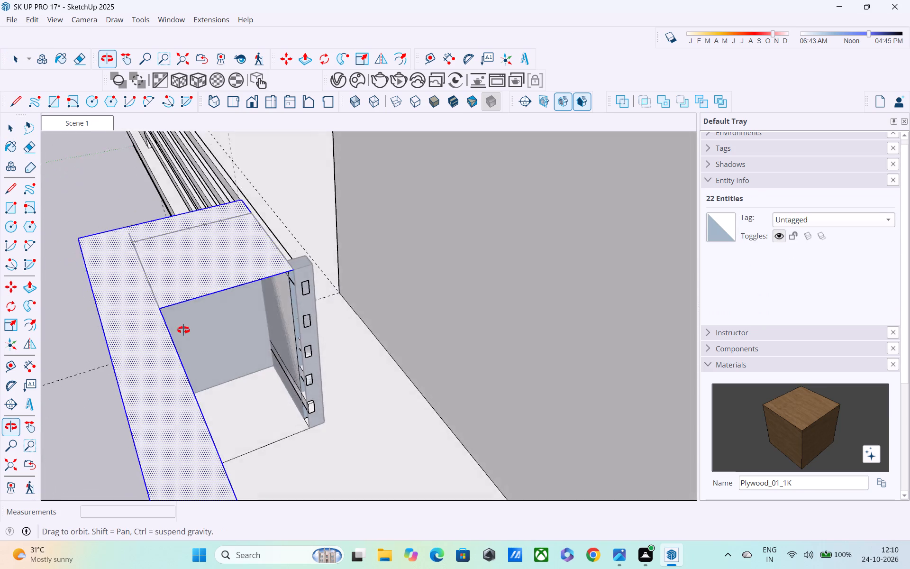
middle_click_drag(183, 330, 338, 294)
scroll(339, 291, "down", 5)
middle_click_drag(331, 311, 409, 328)
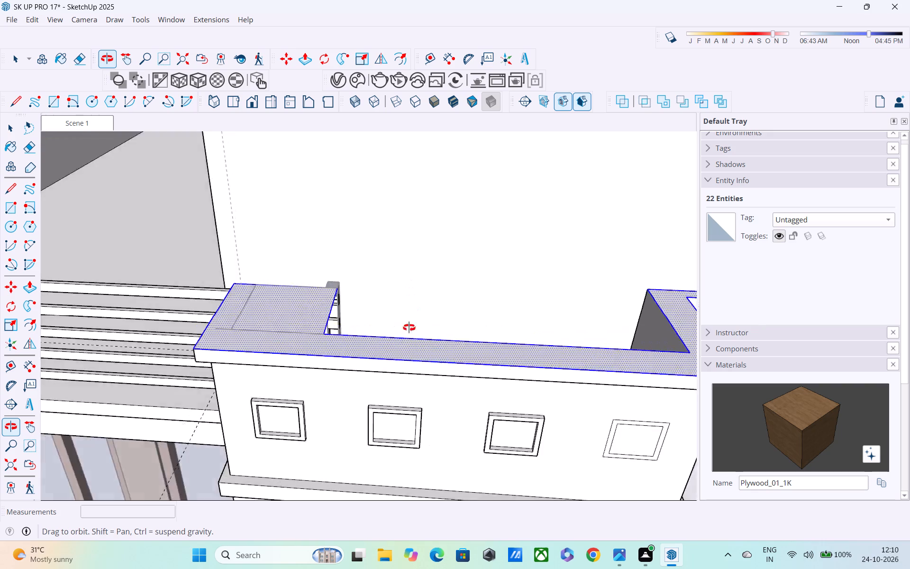
middle_click_drag(409, 328, 418, 348)
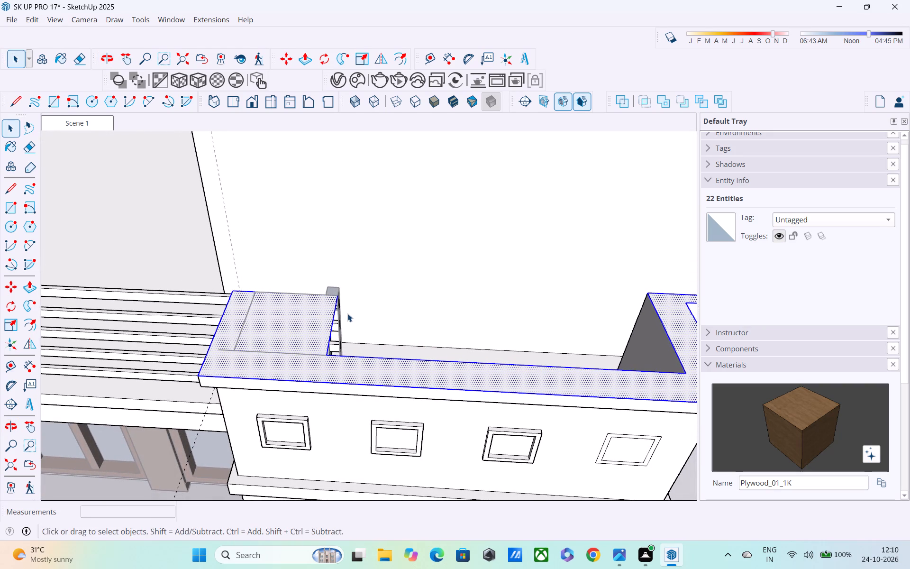
Check the group's wall, parapet top and roof floor faces by selecting each, and leave the group.
key("space")
left_click(353, 279)
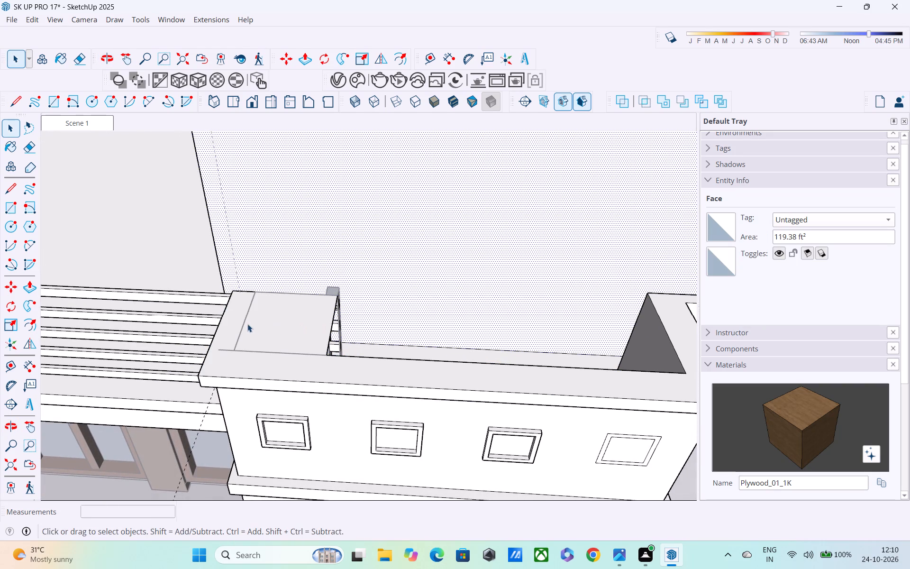
left_click(251, 324)
double_click(273, 336)
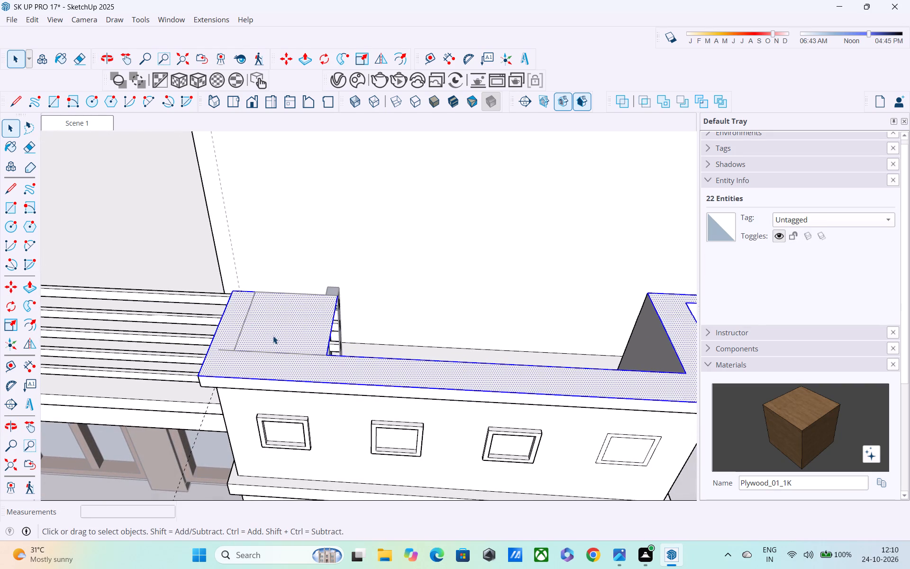
scroll(267, 335, "down", 5)
left_click(168, 243)
left_click(168, 249)
scroll(347, 338, "down", 5)
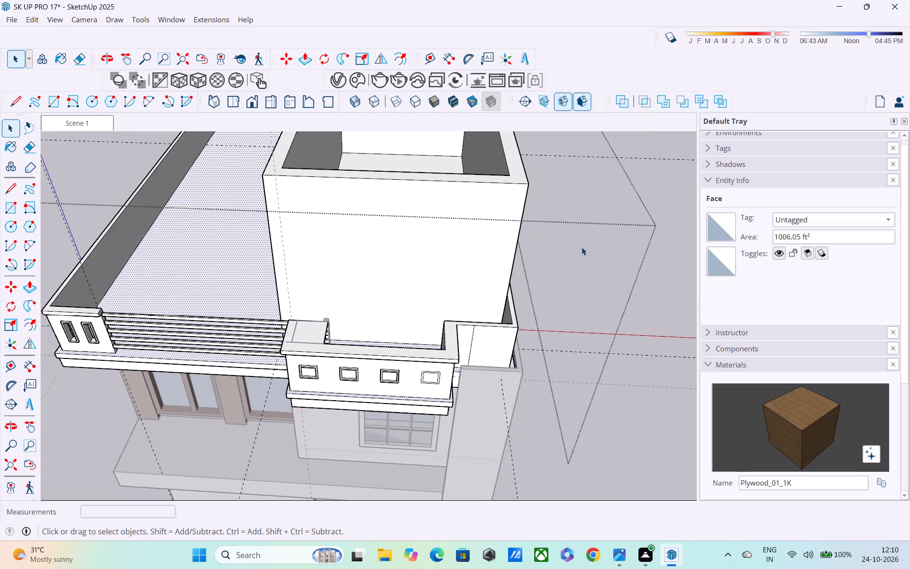
left_click(586, 253)
scroll(631, 252, "down", 3)
left_click(668, 194)
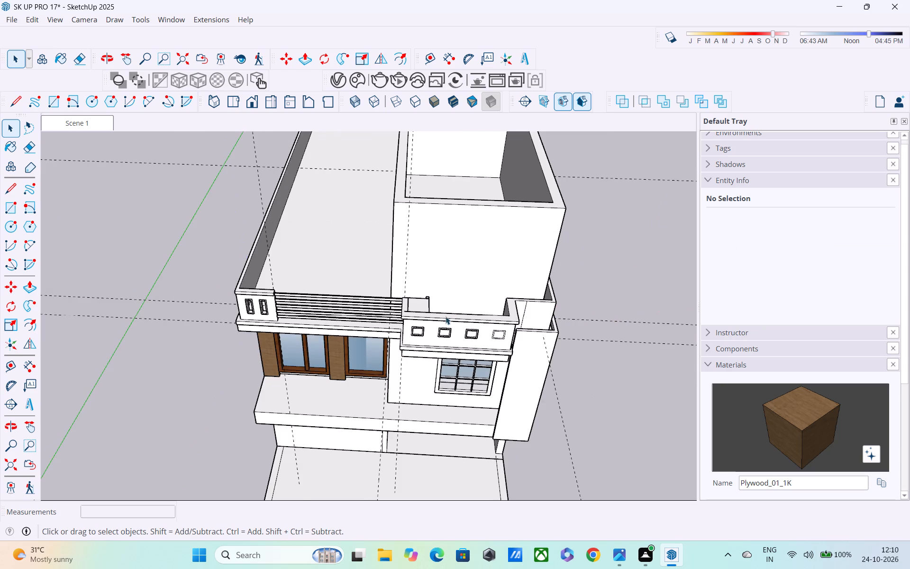
Erase the three leftover lines on the top of the parapet corner beside the railing.
middle_click_drag(444, 318, 369, 378)
scroll(372, 360, "up", 9)
key("e")
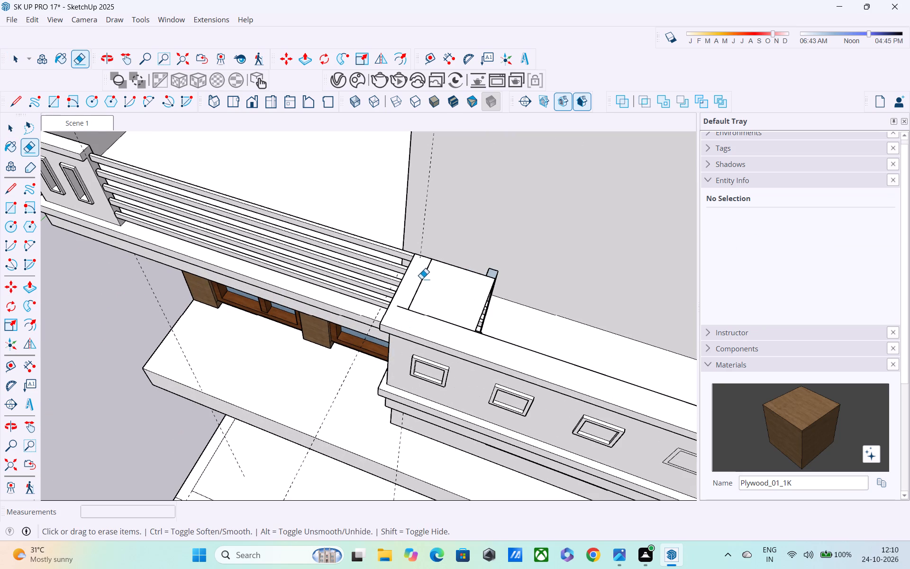
left_click(420, 284)
left_click(421, 315)
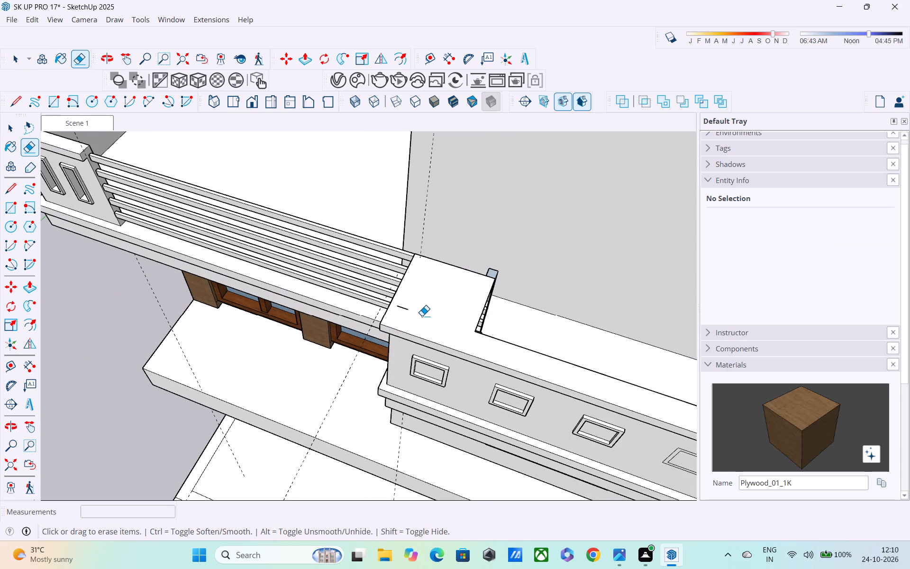
left_click(405, 309)
Open the parapet group and outline the closed corner area on its top face with two lines, the first about 1' 6 13/16" long.
middle_click_drag(476, 302, 348, 254)
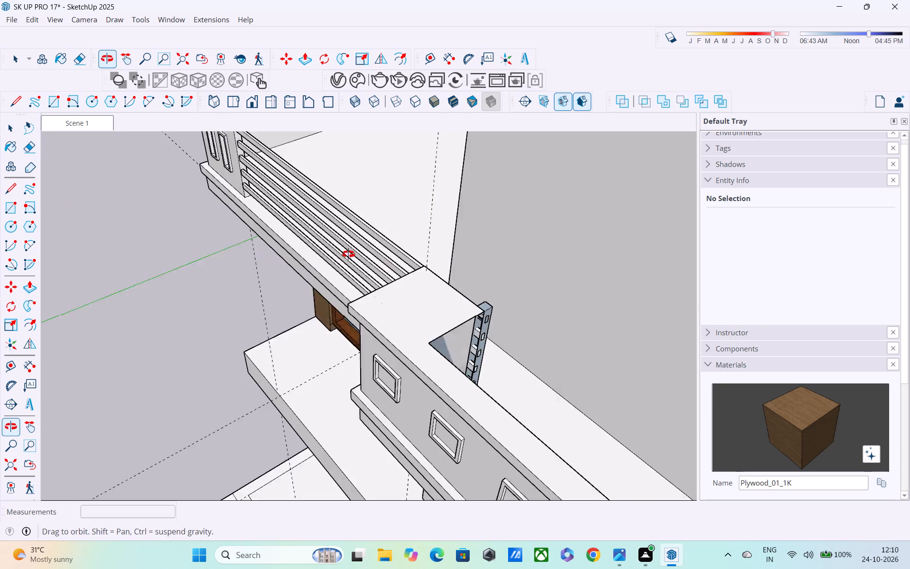
middle_click_drag(348, 254, 319, 245)
middle_click_drag(417, 349, 317, 265)
key("space")
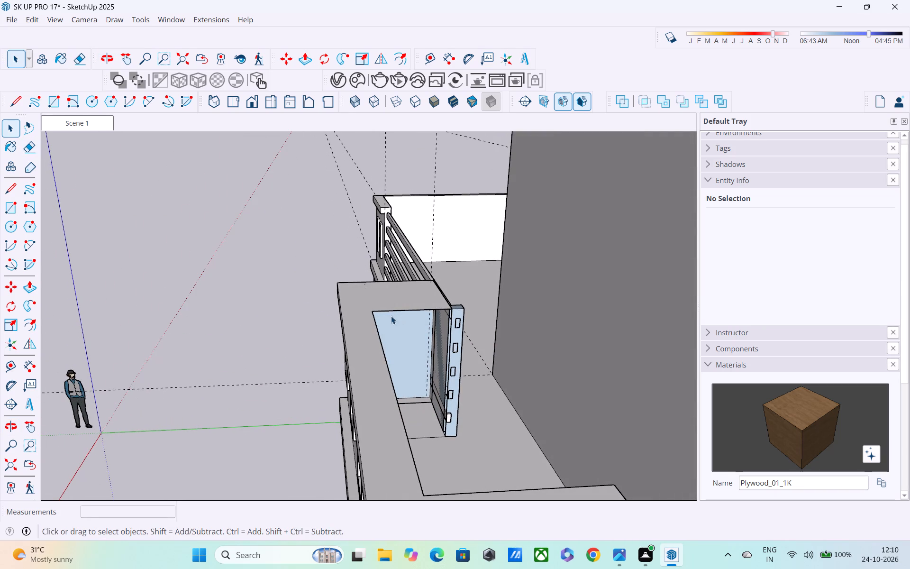
left_click_drag(390, 314, 383, 310)
double_click(375, 307)
scroll(382, 329, "up", 1)
middle_click_drag(382, 329, 357, 318)
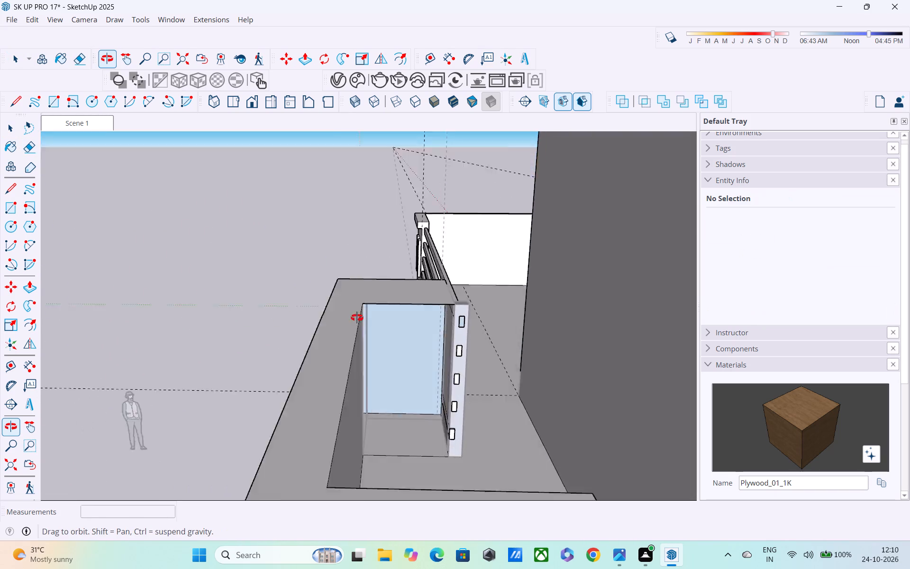
middle_click_drag(357, 318, 378, 350)
key("k")
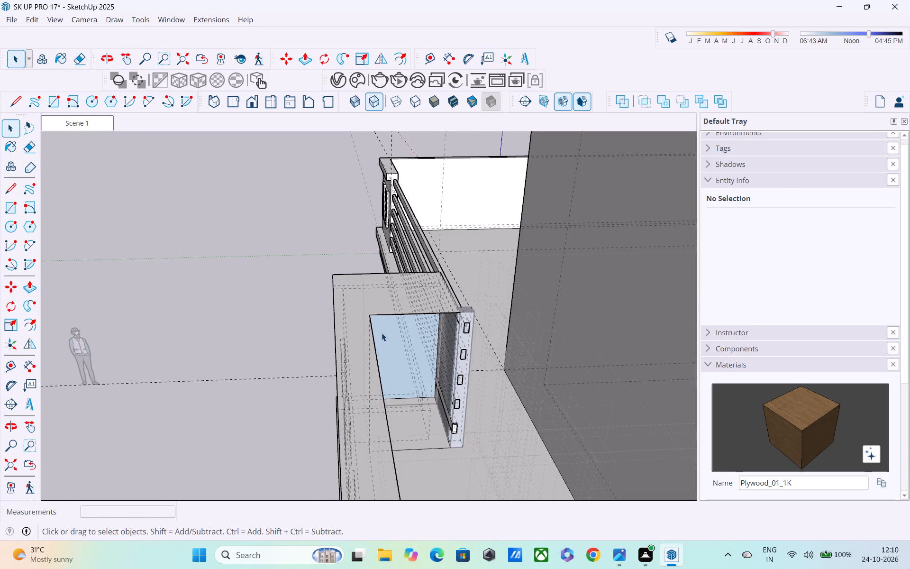
key("k")
key("l")
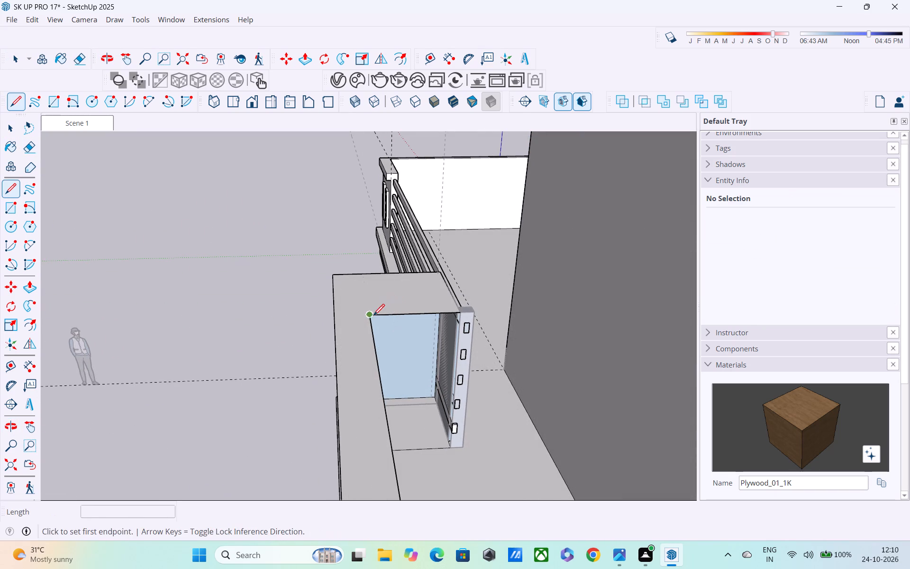
left_click(369, 316)
middle_click_drag(364, 289, 511, 373)
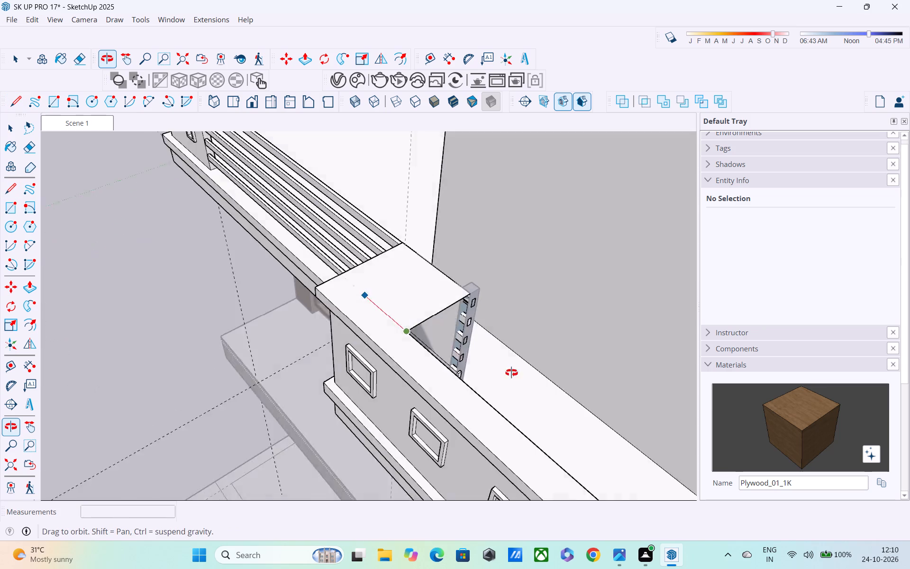
middle_click_drag(511, 373, 540, 359)
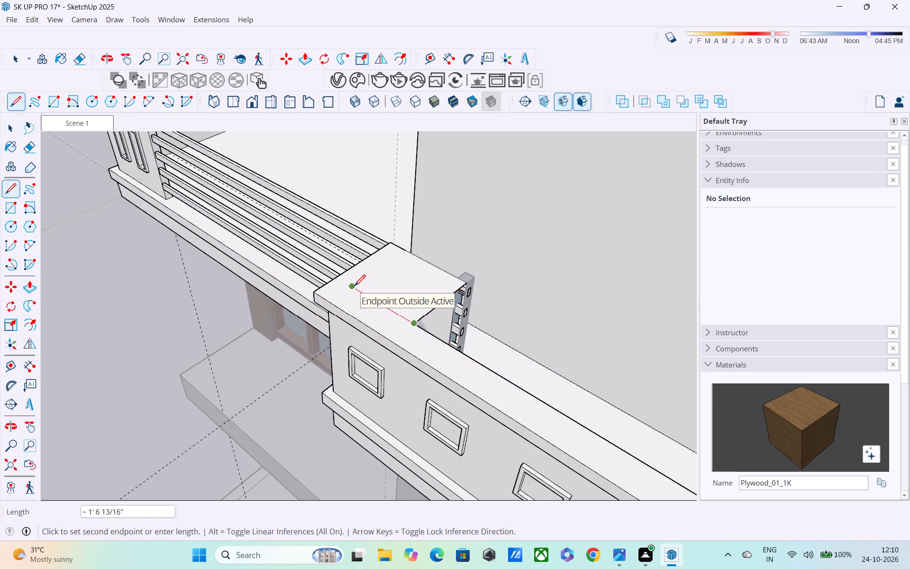
left_click(355, 288)
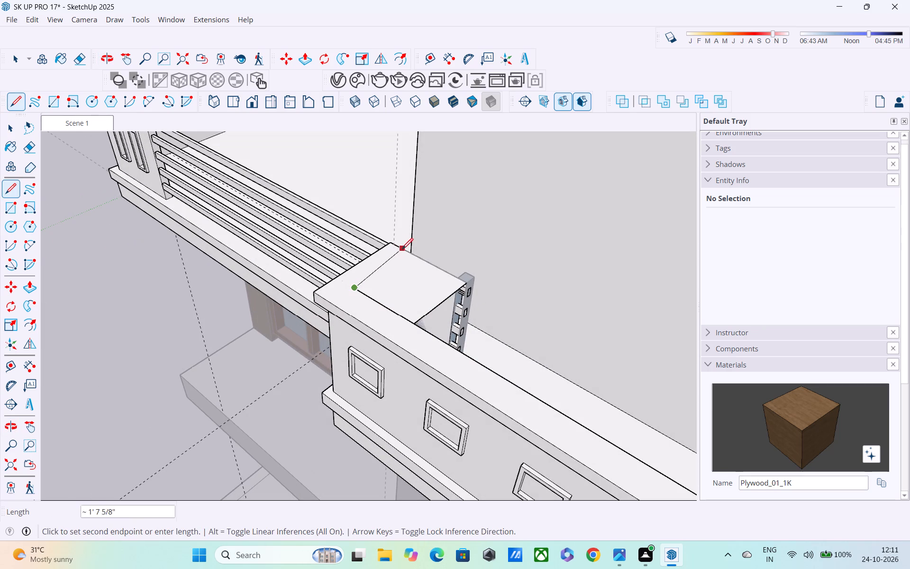
left_click(413, 258)
Delete the outlined face on the parapet corner's top to open the hollow below.
middle_click_drag(423, 307, 396, 303)
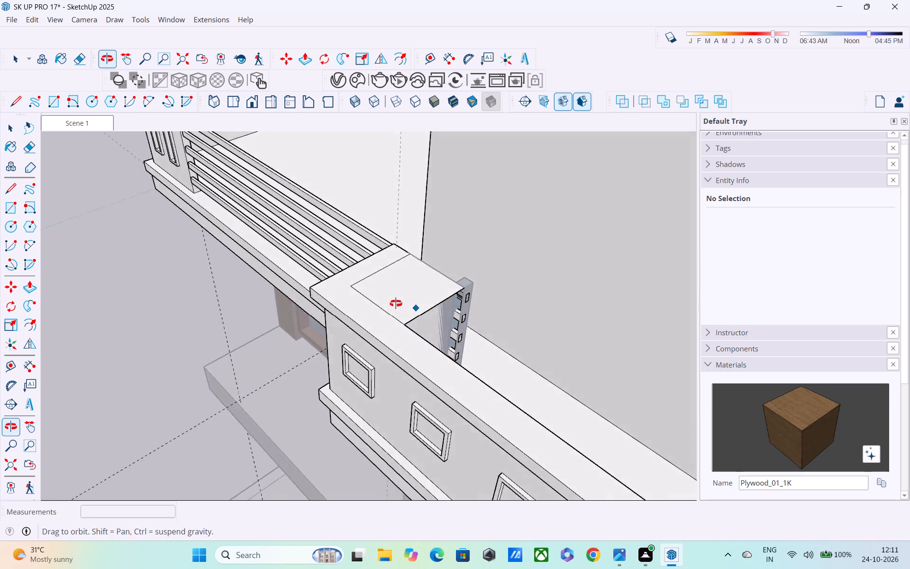
middle_click_drag(396, 303, 366, 304)
key("space")
left_click(395, 300)
key("Delete")
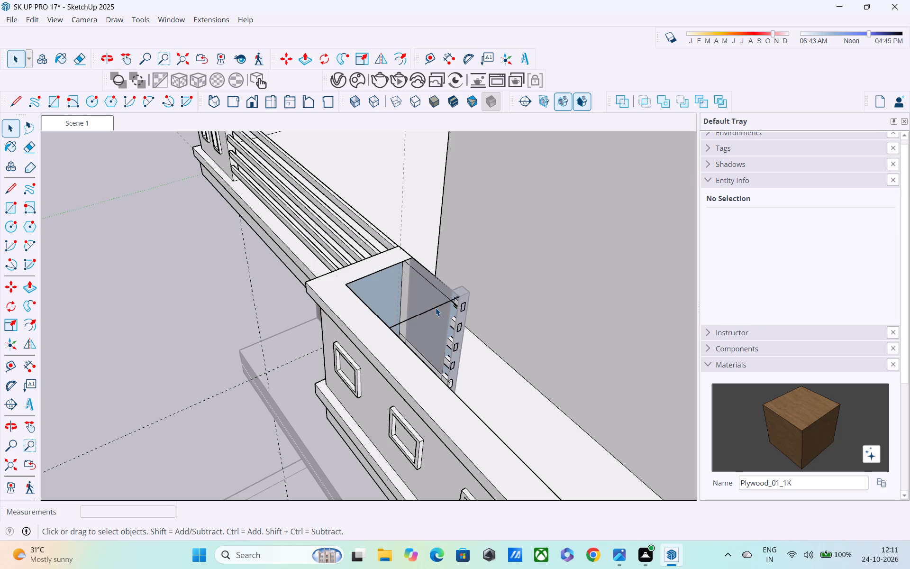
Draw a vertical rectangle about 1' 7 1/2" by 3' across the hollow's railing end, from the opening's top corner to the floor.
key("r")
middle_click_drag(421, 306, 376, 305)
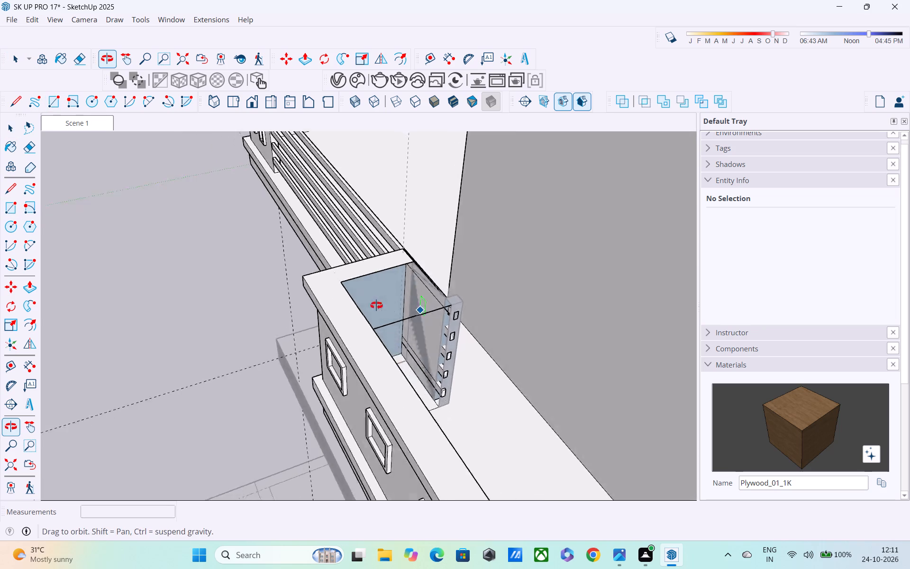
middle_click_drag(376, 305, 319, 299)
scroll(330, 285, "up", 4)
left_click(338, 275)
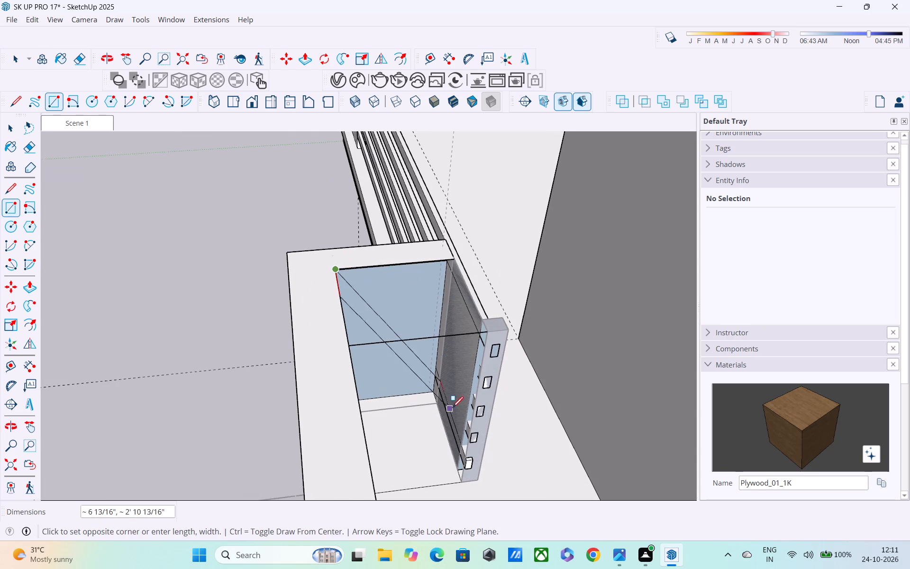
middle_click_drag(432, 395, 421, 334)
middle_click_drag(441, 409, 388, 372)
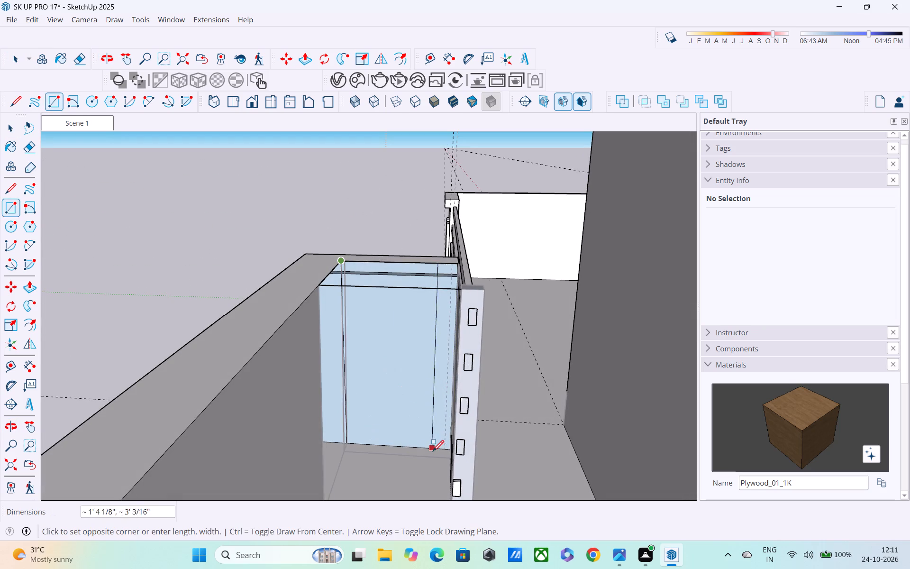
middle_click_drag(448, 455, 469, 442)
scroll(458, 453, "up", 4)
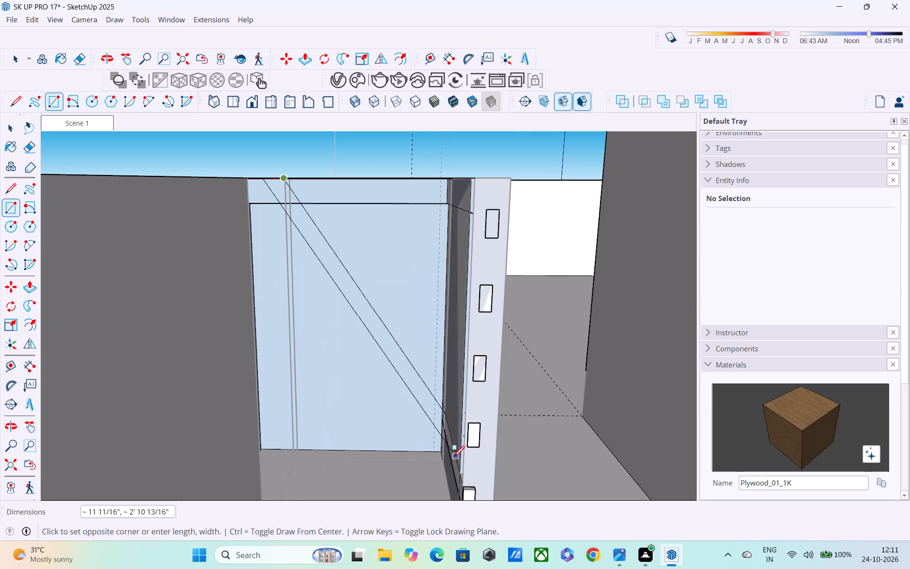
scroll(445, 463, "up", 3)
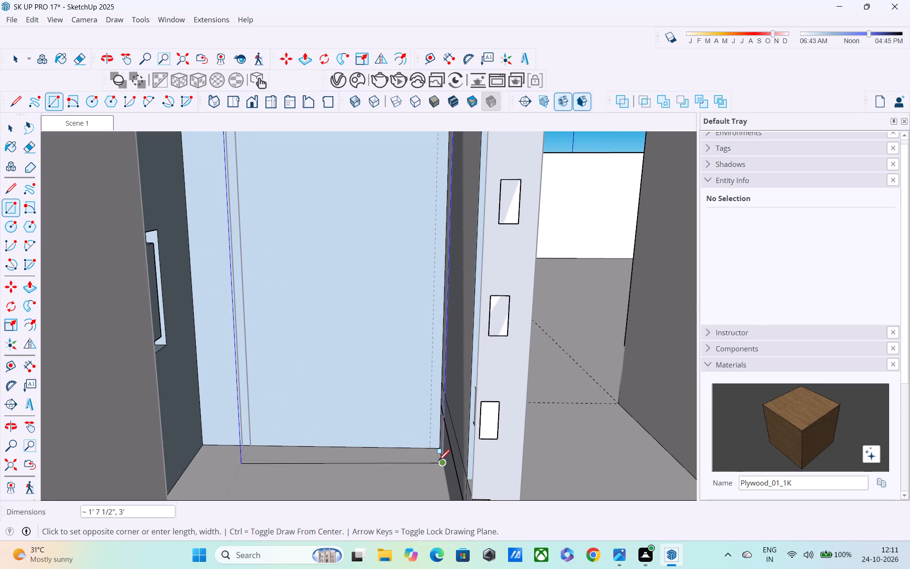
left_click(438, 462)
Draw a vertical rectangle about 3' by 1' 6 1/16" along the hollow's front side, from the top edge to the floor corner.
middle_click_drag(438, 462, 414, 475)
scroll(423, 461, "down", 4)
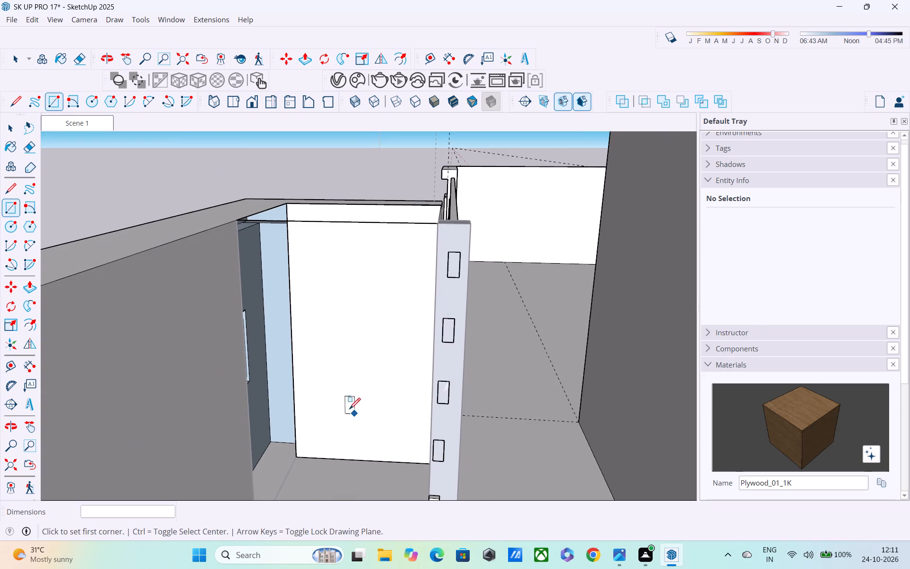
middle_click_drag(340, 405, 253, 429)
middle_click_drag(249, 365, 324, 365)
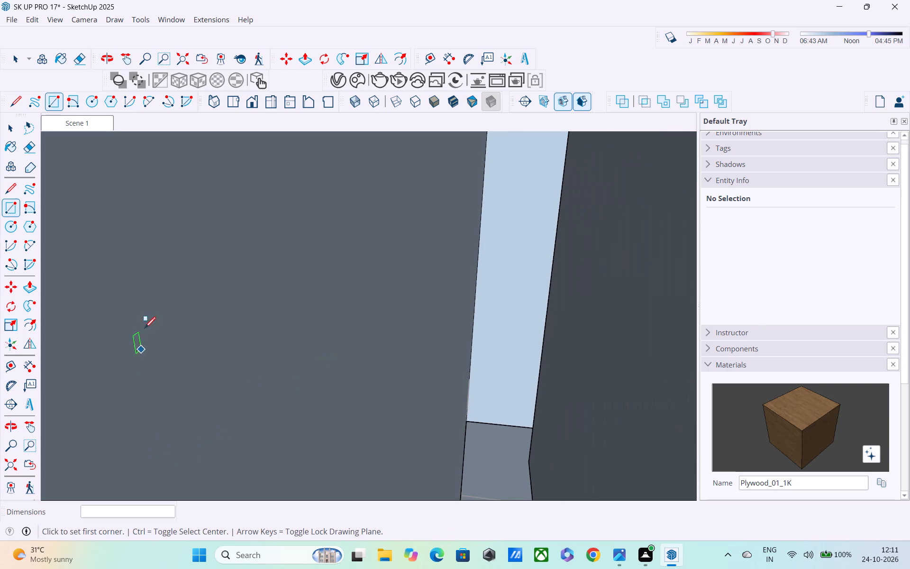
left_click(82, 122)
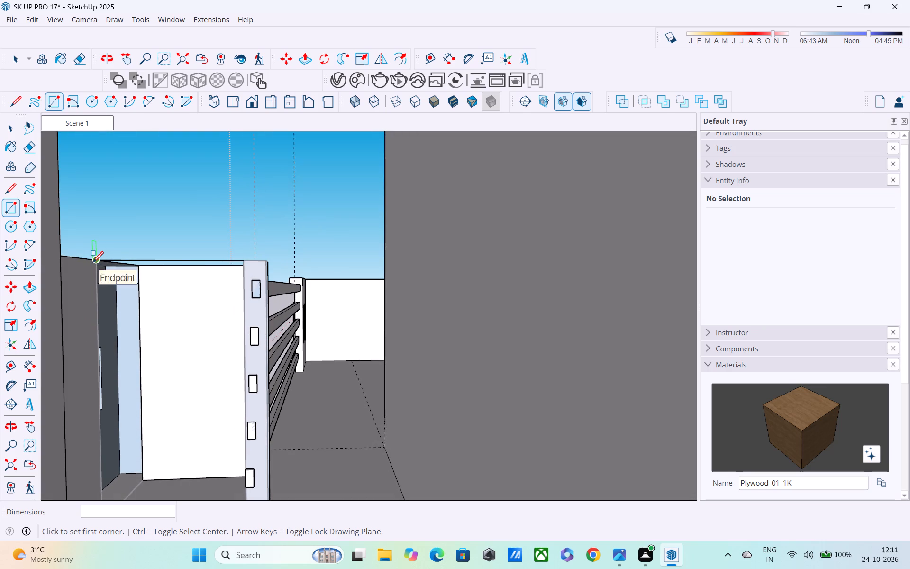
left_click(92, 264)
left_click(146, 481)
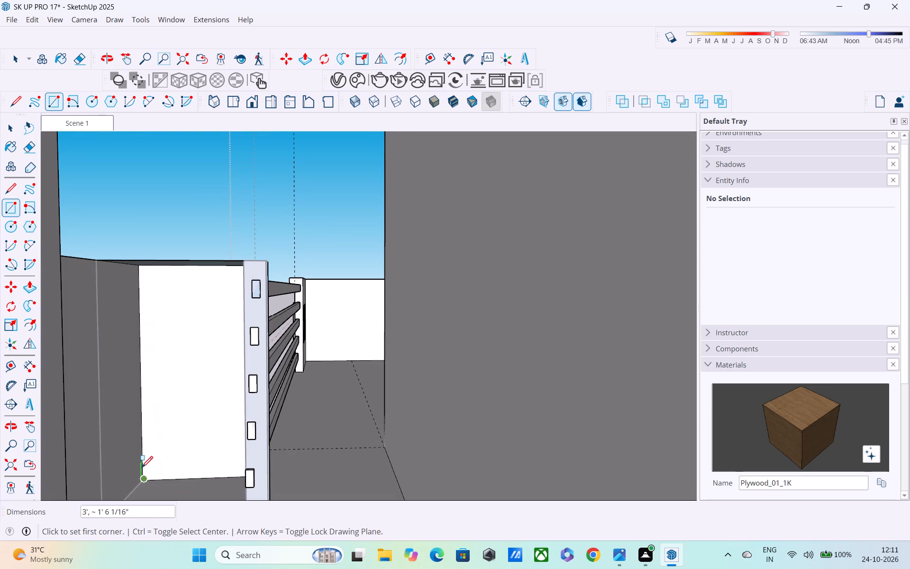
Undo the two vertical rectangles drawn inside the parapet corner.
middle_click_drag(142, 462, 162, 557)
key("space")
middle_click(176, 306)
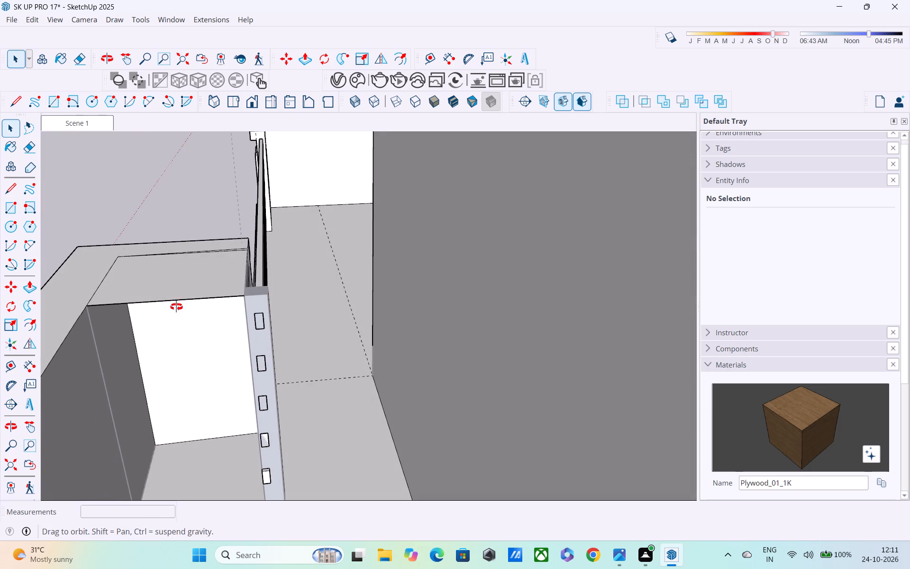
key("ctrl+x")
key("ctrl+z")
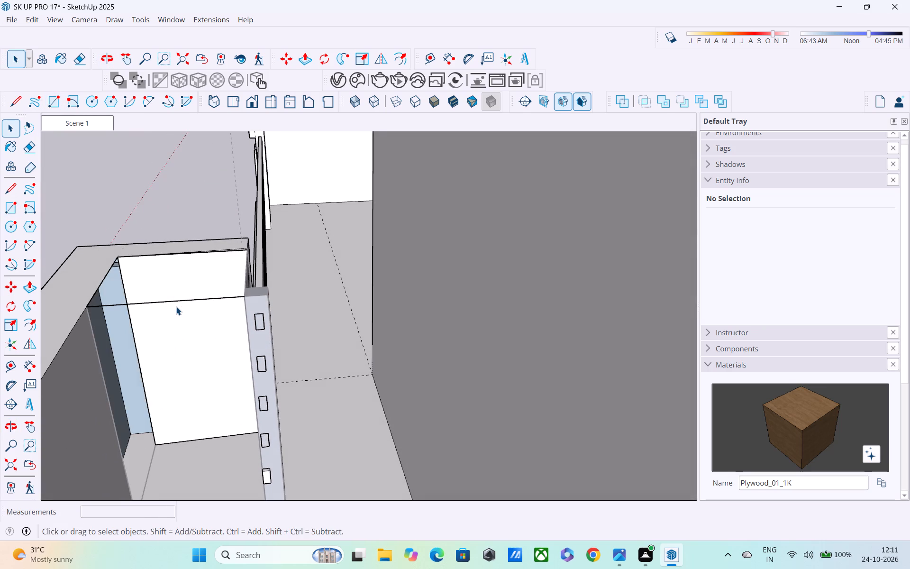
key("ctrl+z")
Close the hollow's railing end with a vertical rectangle about 3' by 1' 7 1/4", from the opening's roof-side top corner to the floor.
middle_click_drag(169, 277, 180, 218)
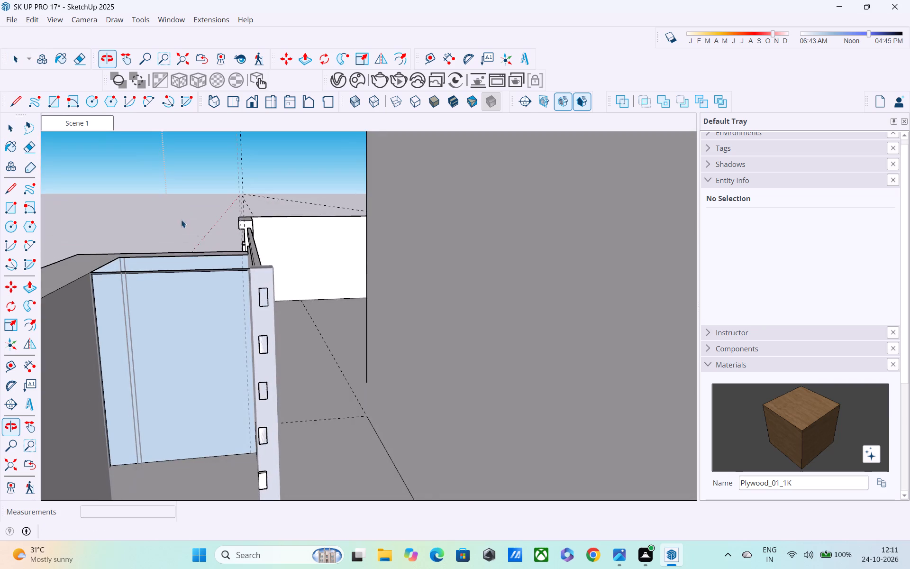
scroll(203, 250, "up", 3)
middle_click_drag(218, 267, 227, 234)
key("r")
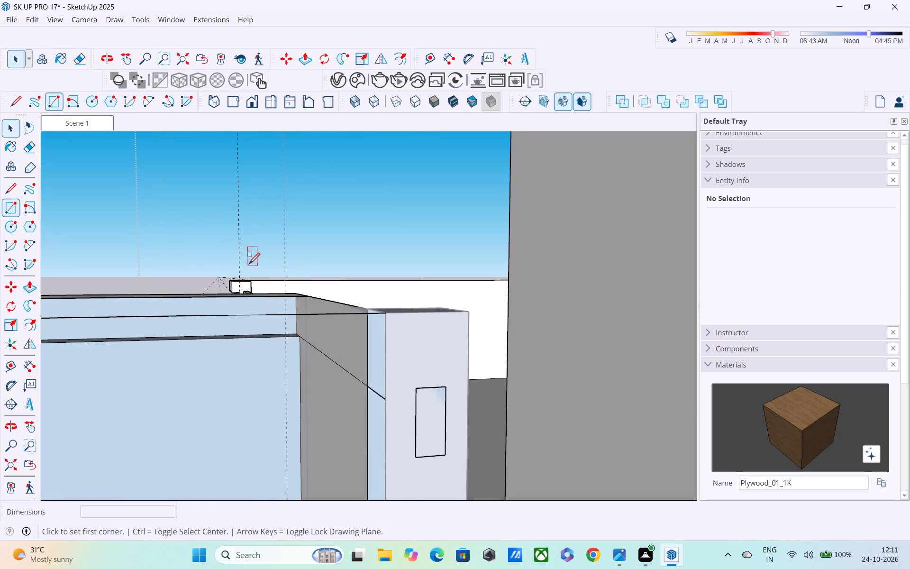
left_click(301, 298)
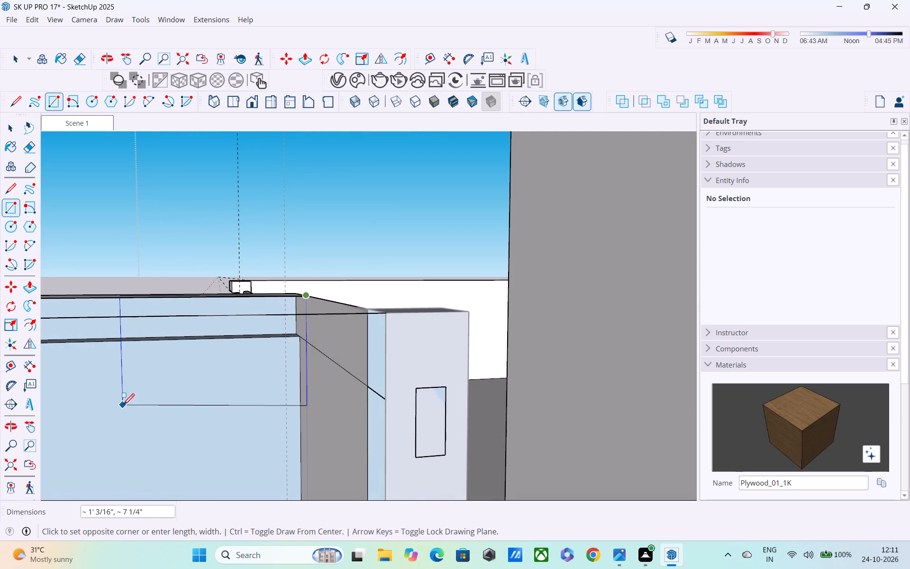
middle_click_drag(123, 406, 218, 310, "shift")
middle_click_drag(156, 414, 208, 222, "shift")
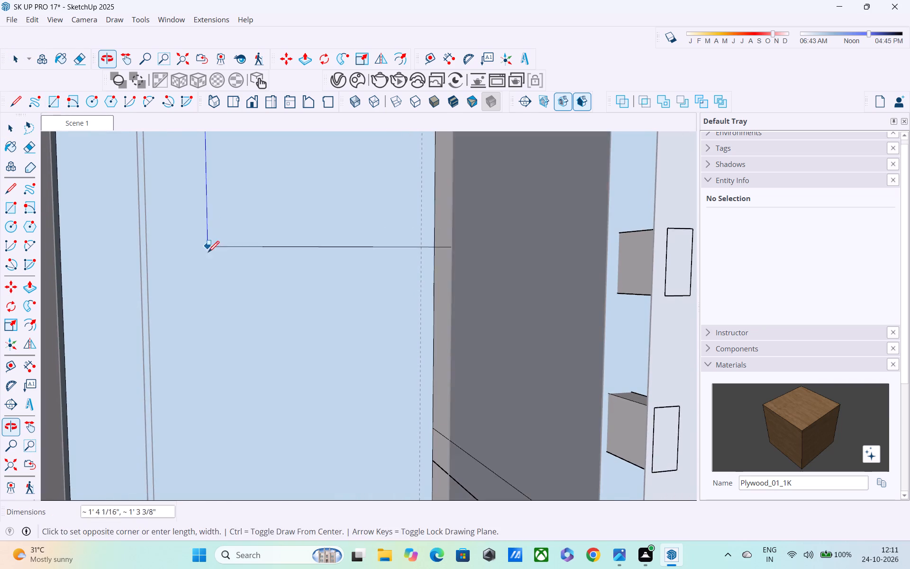
middle_click_drag(207, 303, 221, 79, "shift")
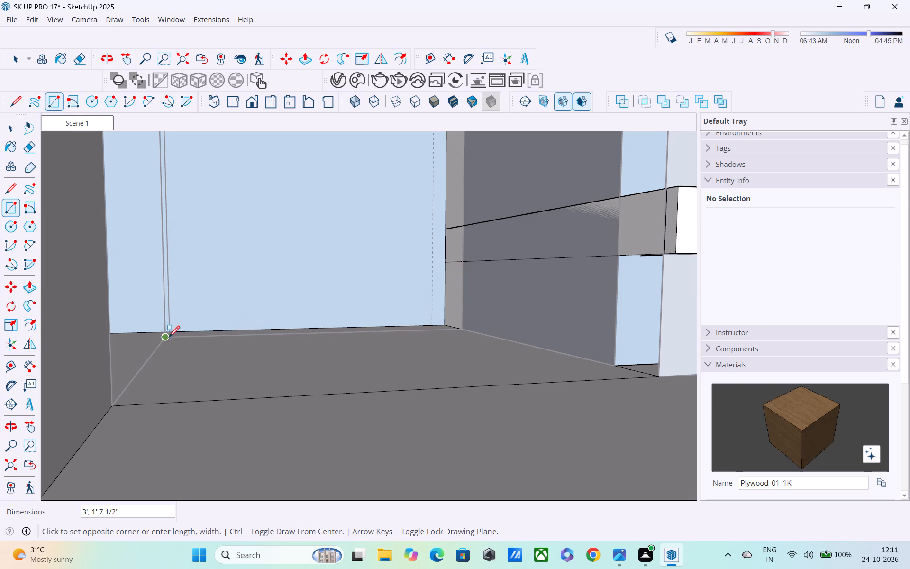
middle_click_drag(174, 330, 170, 332)
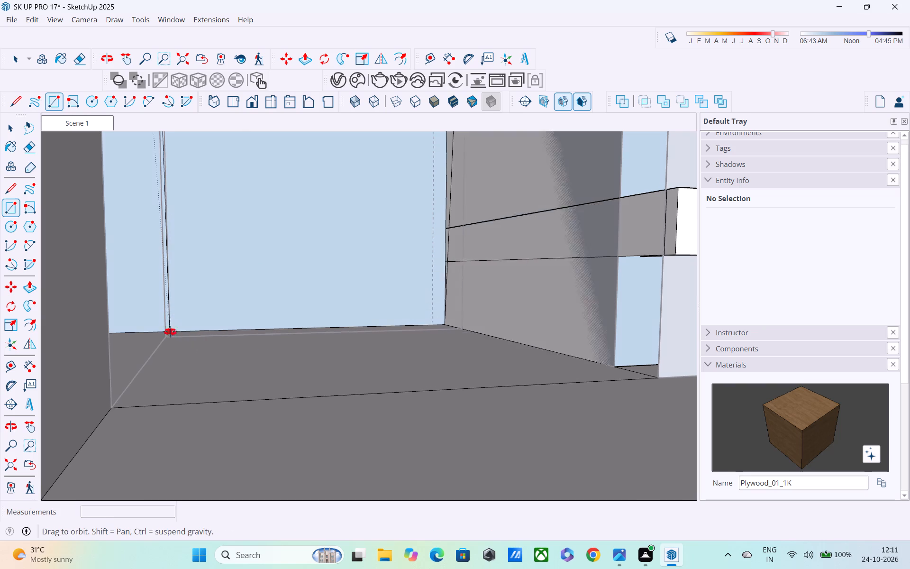
middle_click_drag(170, 332, 109, 397)
scroll(170, 317, "up", 4)
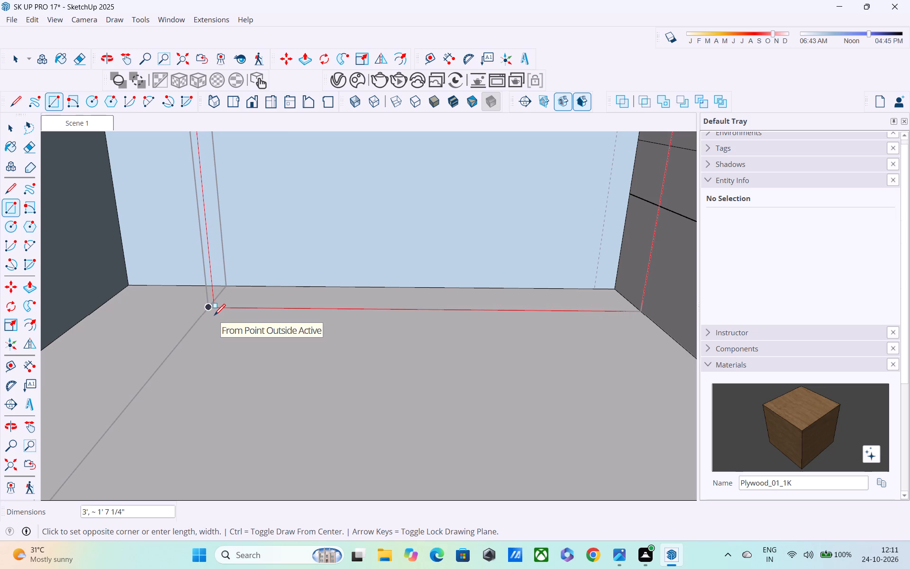
left_click(214, 316)
Close the hollow's front side with a vertical rectangle about 3' by 1' 6 13/16", from the parapet's inner top corner to the floor.
middle_click_drag(213, 315, 226, 296)
scroll(219, 279, "down", 7)
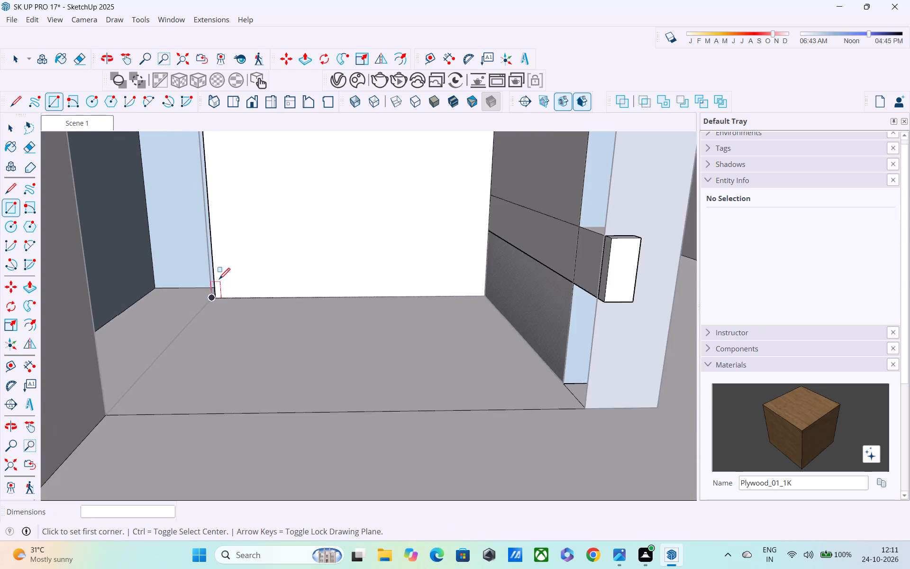
scroll(219, 280, "down", 3)
middle_click_drag(219, 280, 307, 469)
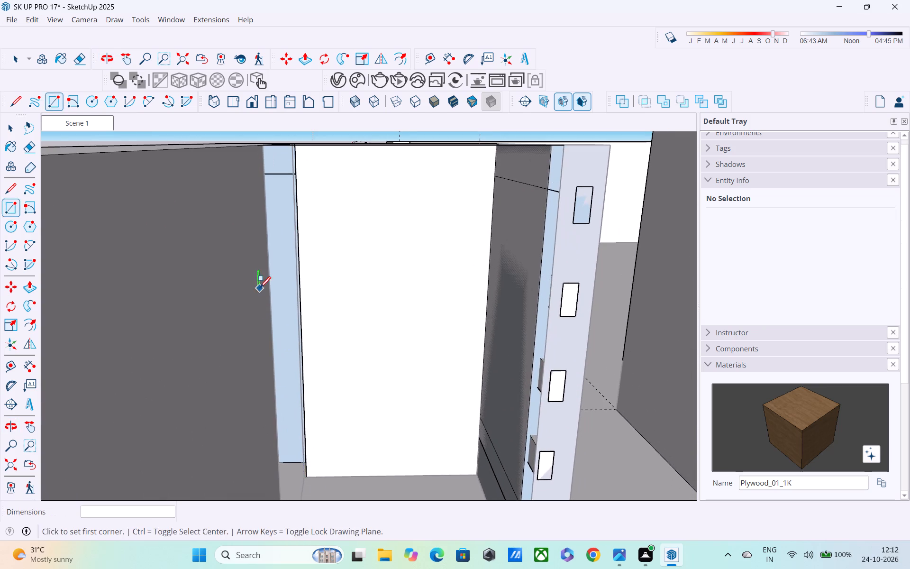
middle_click_drag(260, 289, 246, 384)
left_click(250, 237)
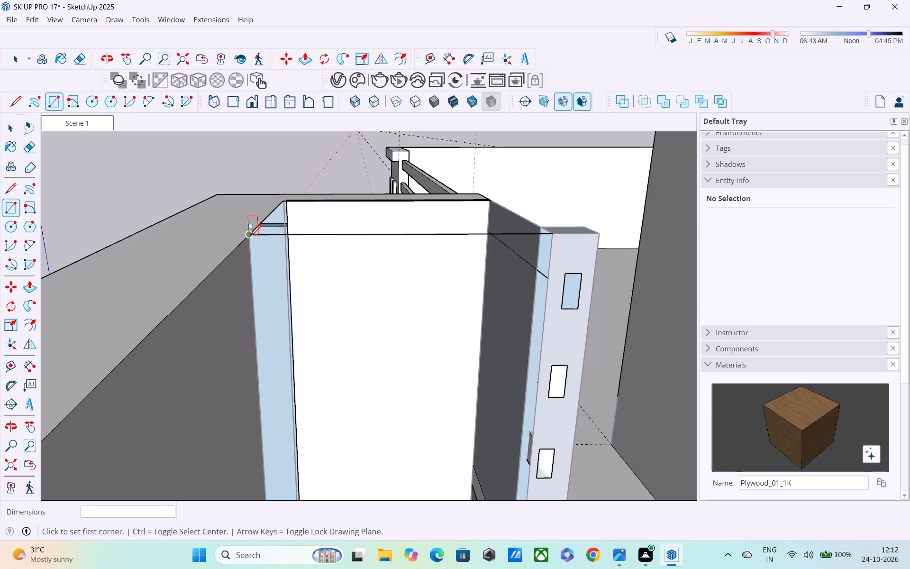
middle_click_drag(284, 322, 280, 112)
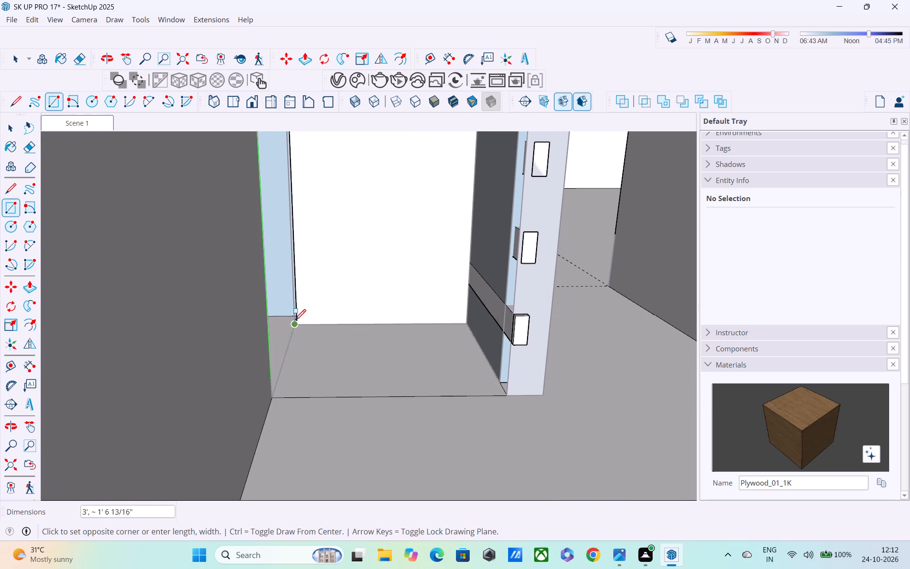
left_click(295, 328)
scroll(298, 325, "down", 4)
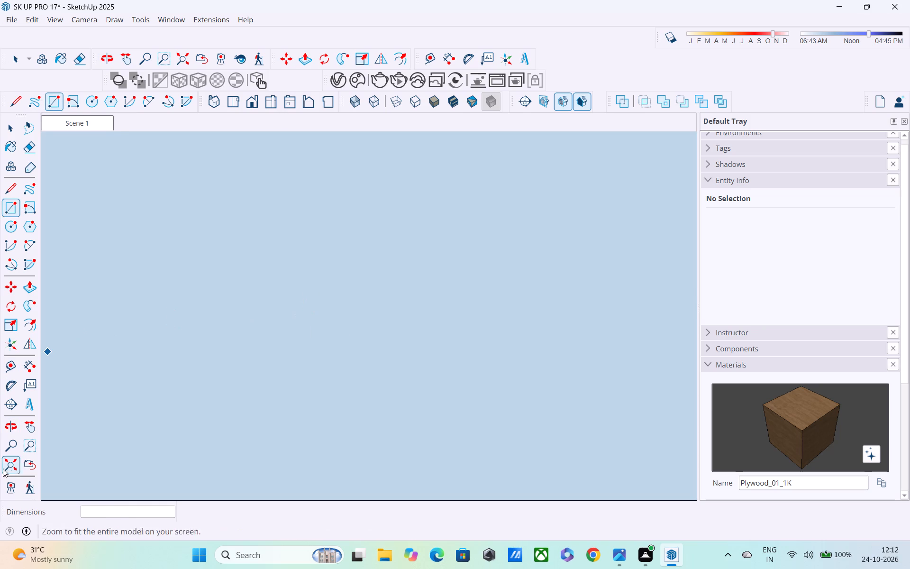
Delete the horizontal face covering the top of the parapet corner's hollow beside the railing.
left_click(83, 133)
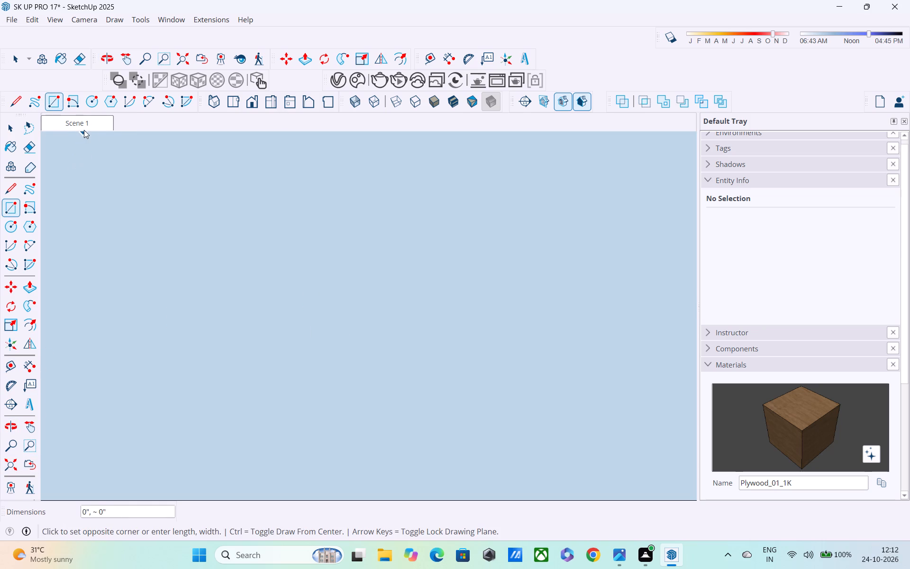
left_click(84, 127)
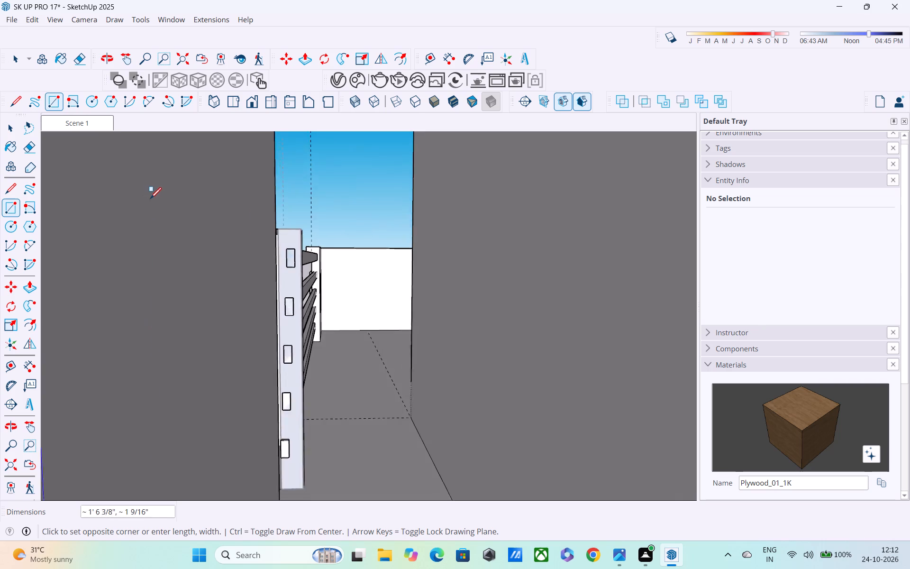
scroll(168, 222, "down", 4)
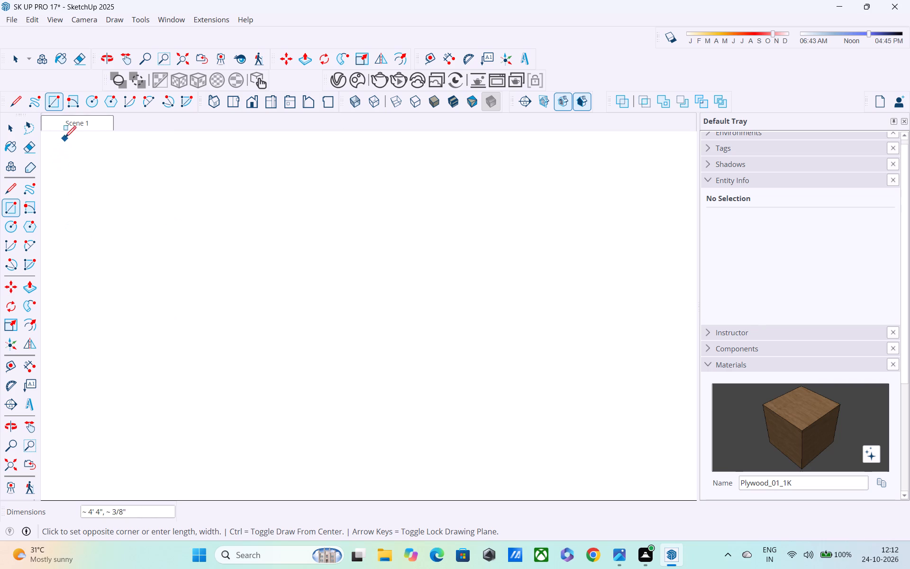
left_click(74, 125)
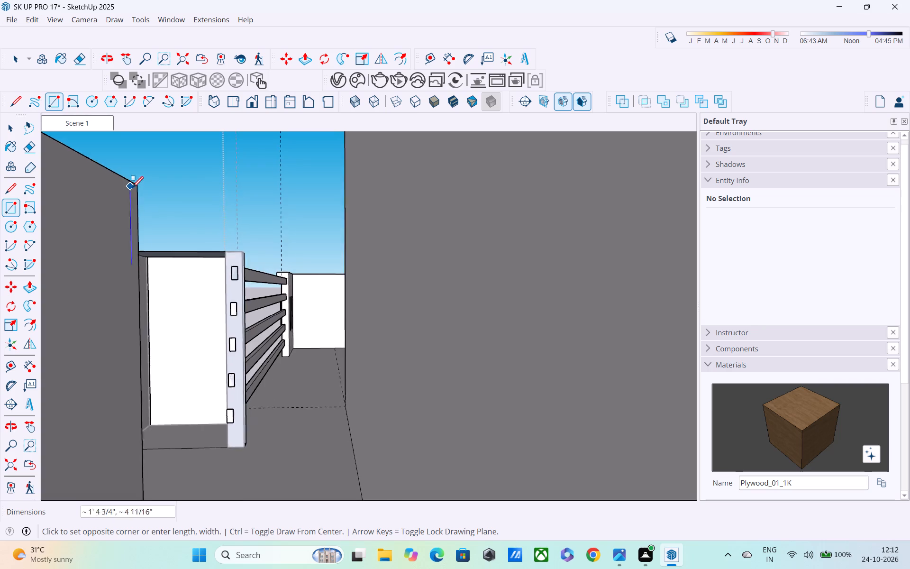
middle_click_drag(162, 286, 157, 289)
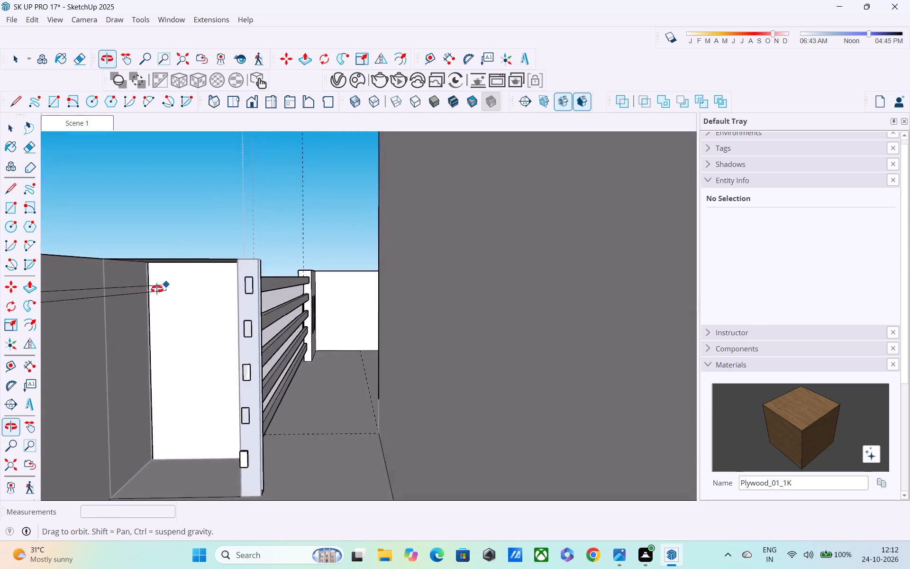
middle_click_drag(157, 289, 154, 343)
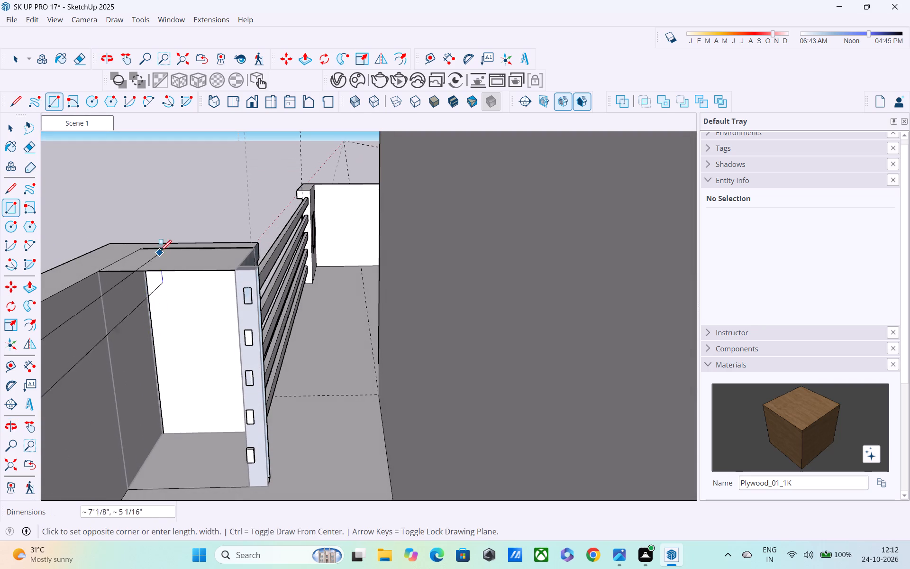
key("space")
middle_click_drag(165, 253, 221, 362)
left_click(188, 315)
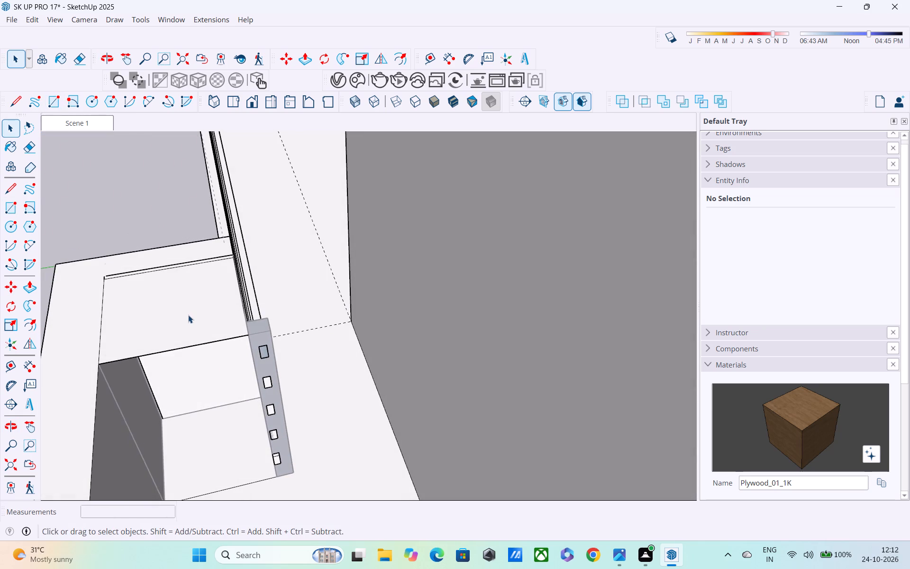
key("Delete")
Delete the leftover edge running across the hollow's open top toward the slotted post.
middle_click_drag(191, 314, 197, 340)
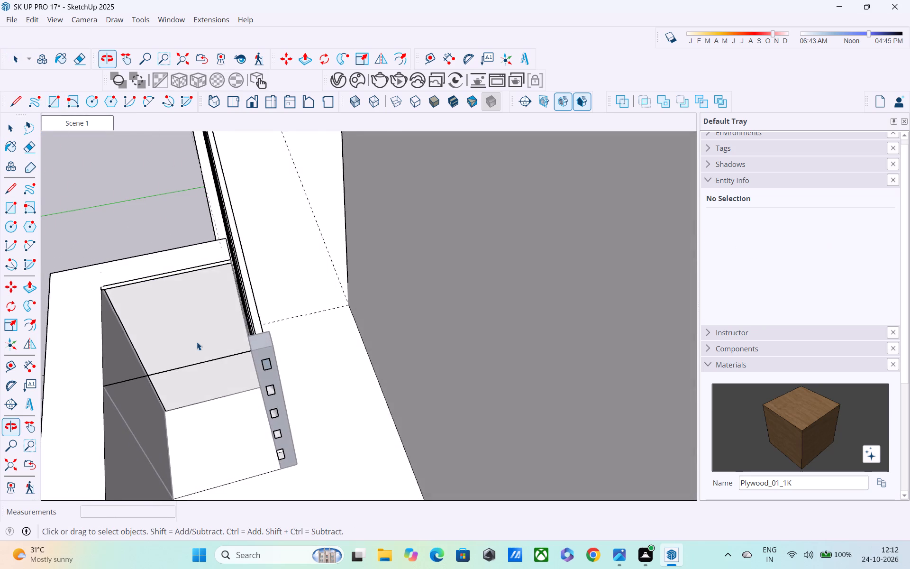
scroll(193, 362, "up", 3)
left_click(192, 367)
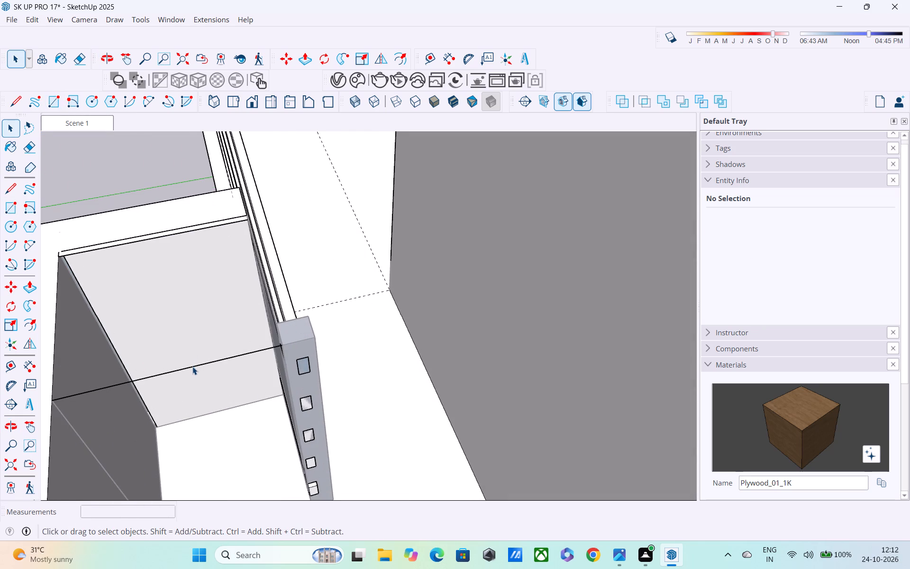
key("Delete")
Delete the softly shaded face and its edges on the hollow's railing side, between the parapet corner and the slotted post.
scroll(205, 312, "up", 1)
middle_click_drag(205, 311, 292, 300)
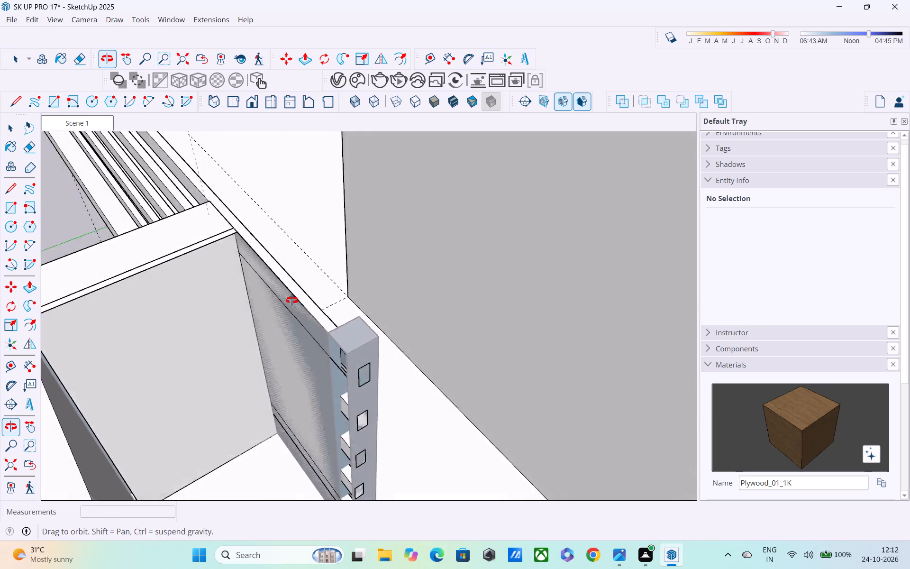
middle_click_drag(292, 300, 305, 289)
scroll(306, 285, "up", 3)
middle_click_drag(300, 288, 350, 218)
scroll(345, 231, "down", 6)
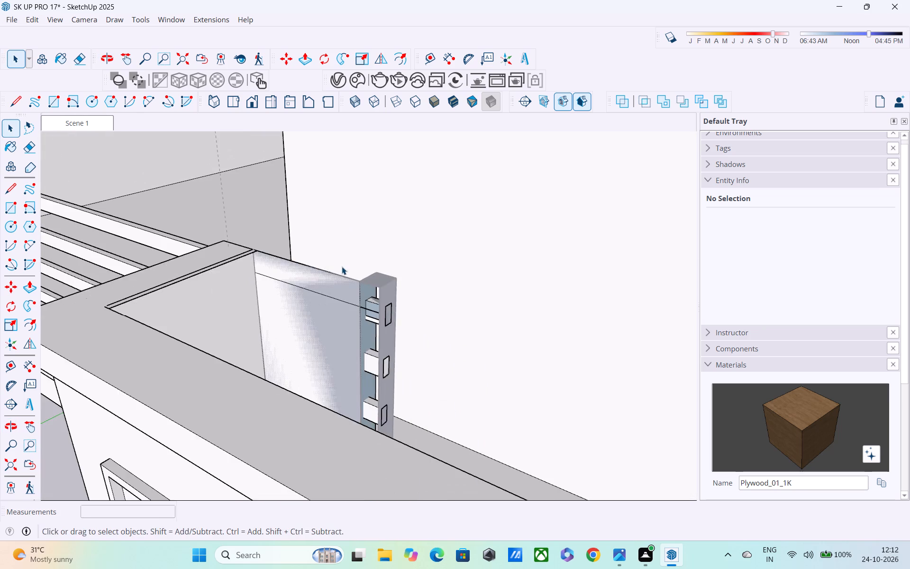
scroll(342, 266, "down", 4)
middle_click_drag(361, 280, 293, 277)
left_click(330, 270)
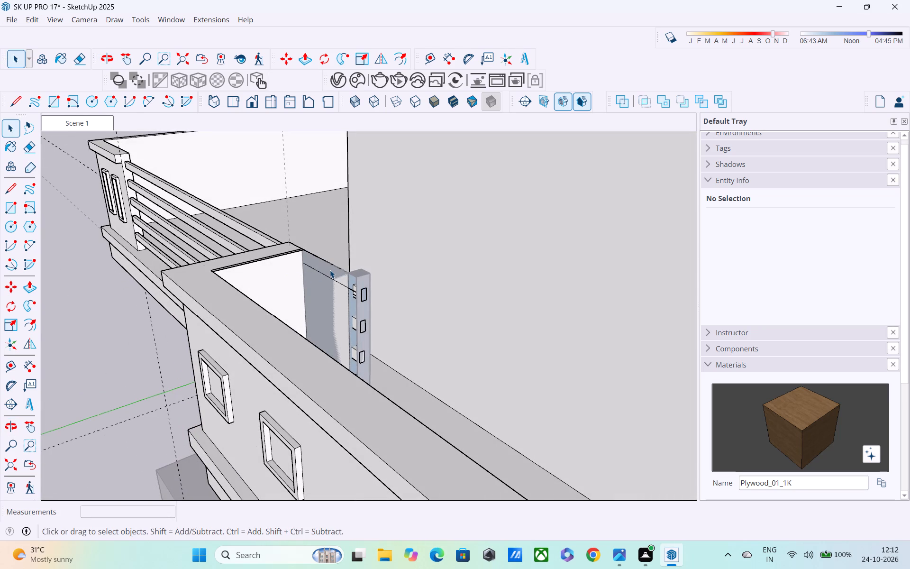
left_click(118, 219)
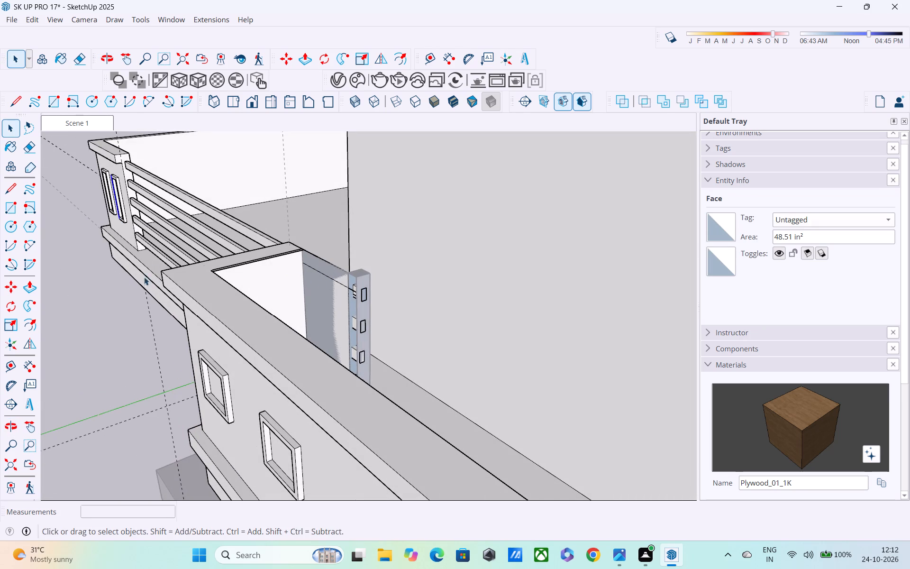
double_click(85, 248)
left_click(329, 266)
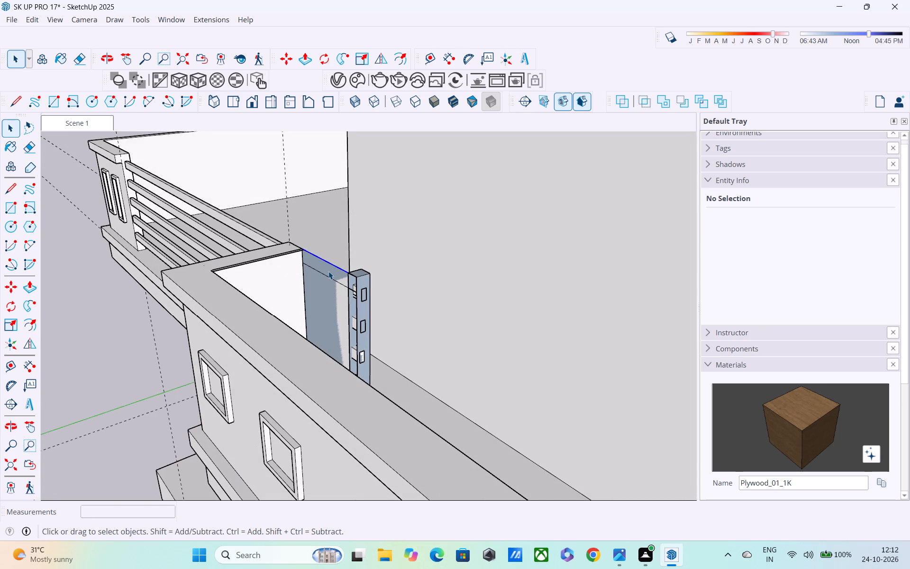
double_click(328, 272)
key("Delete")
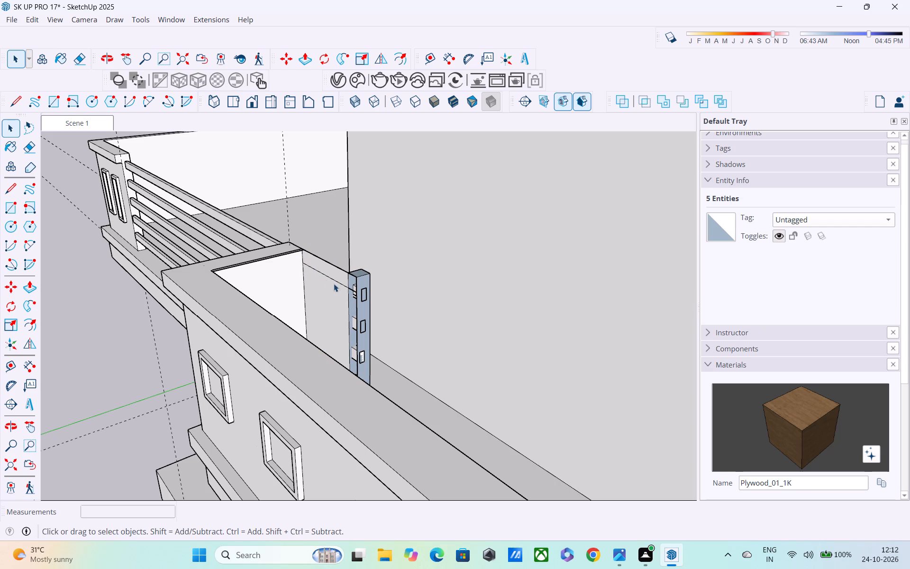
Examine the hollow's railing side and the slotted post from several angles.
left_click(323, 284)
double_click(326, 294)
middle_click_drag(363, 295, 330, 303)
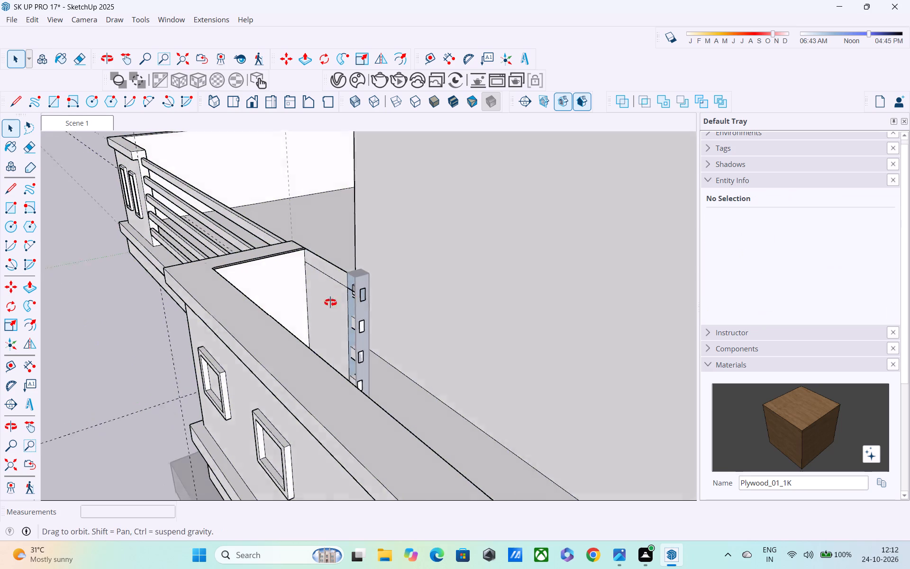
middle_click_drag(330, 303, 223, 321)
scroll(329, 288, "up", 4)
middle_click_drag(333, 279, 339, 211)
scroll(344, 251, "down", 6)
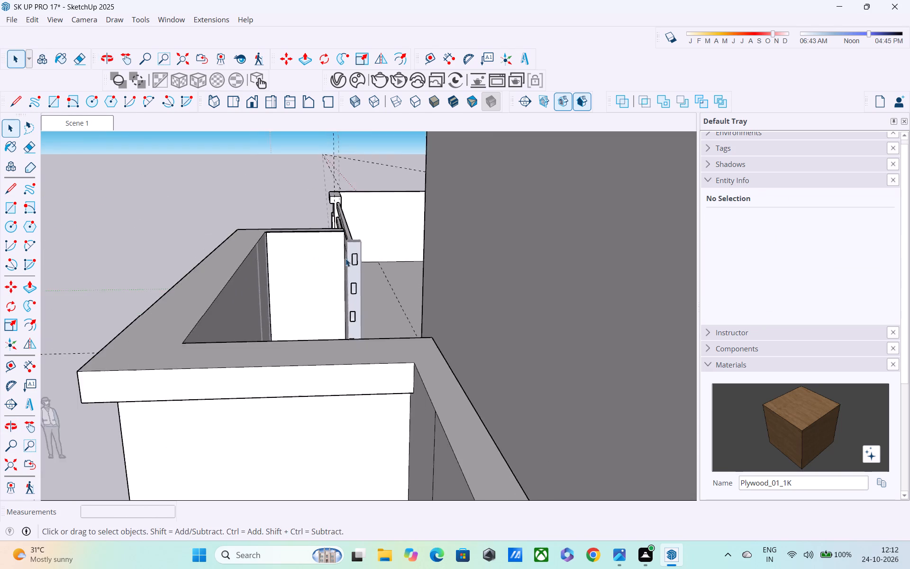
middle_click_drag(346, 261, 395, 295)
scroll(346, 261, "up", 1)
scroll(295, 327, "down", 1)
scroll(362, 292, "up", 5)
middle_click_drag(336, 278, 370, 297)
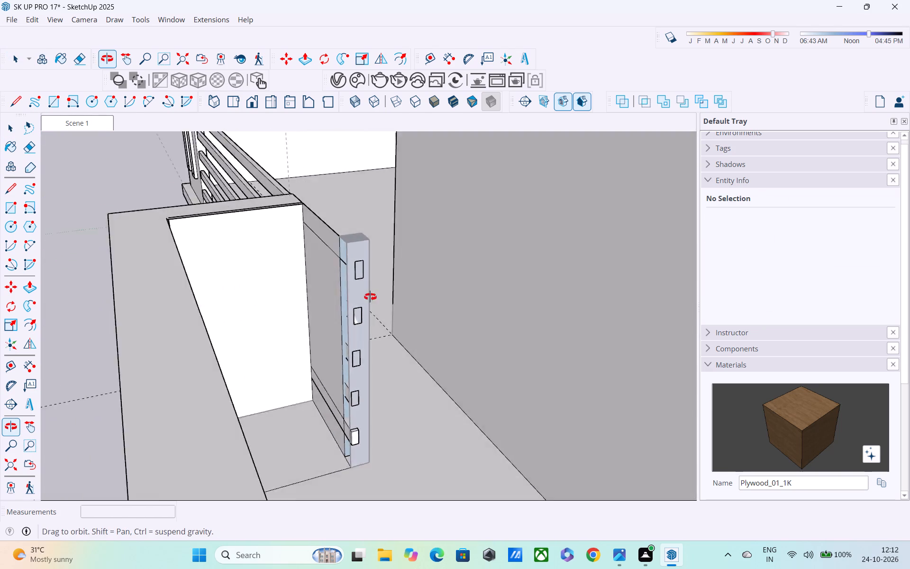
middle_click_drag(370, 297, 420, 310)
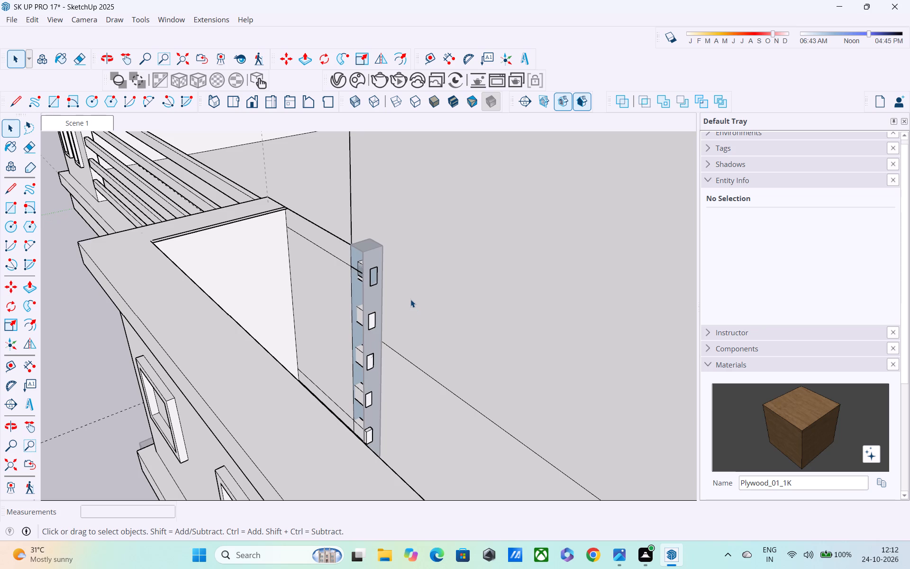
scroll(410, 291, "down", 2)
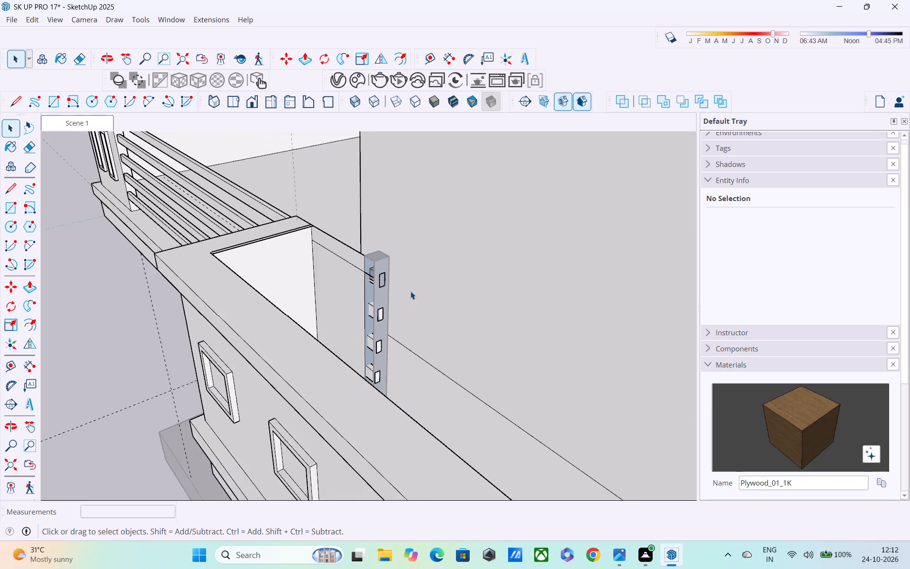
scroll(410, 291, "down", 1)
middle_click_drag(397, 294, 573, 303)
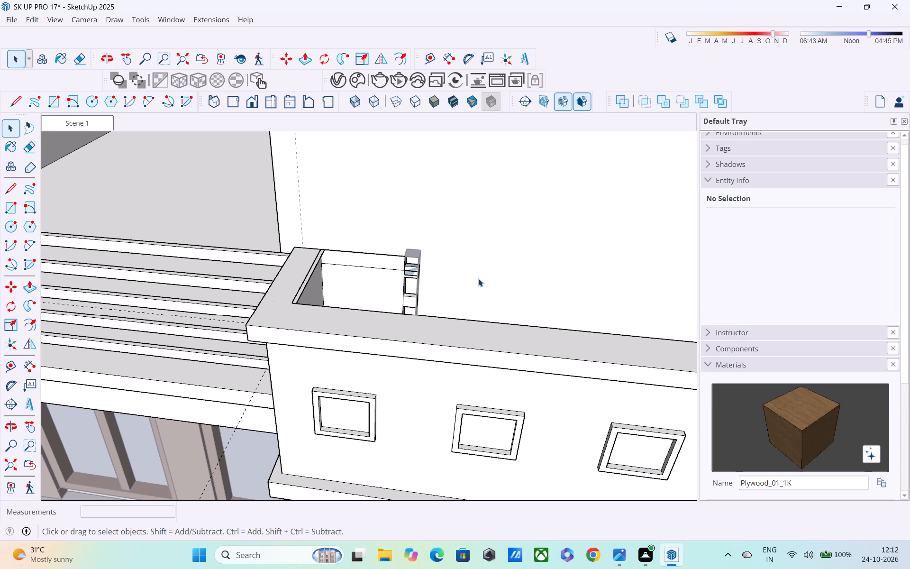
Draw a vertical rectangle about 3' by 2 5/8" at the slotted post, from its inner top corner to its floor corner.
key("r")
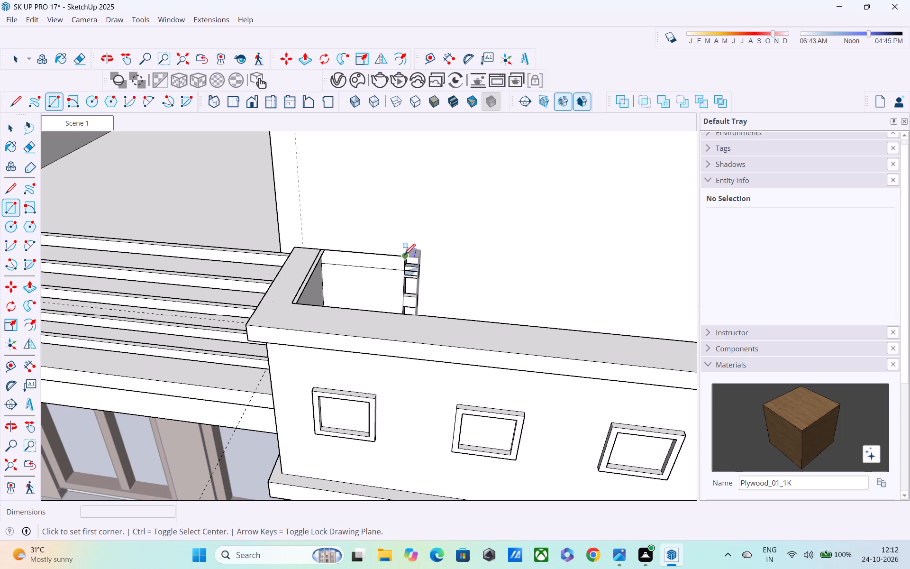
left_click(404, 256)
middle_click_drag(416, 296, 404, 225)
middle_click_drag(404, 221, 273, 432)
scroll(383, 338, "up", 3)
scroll(410, 306, "up", 3)
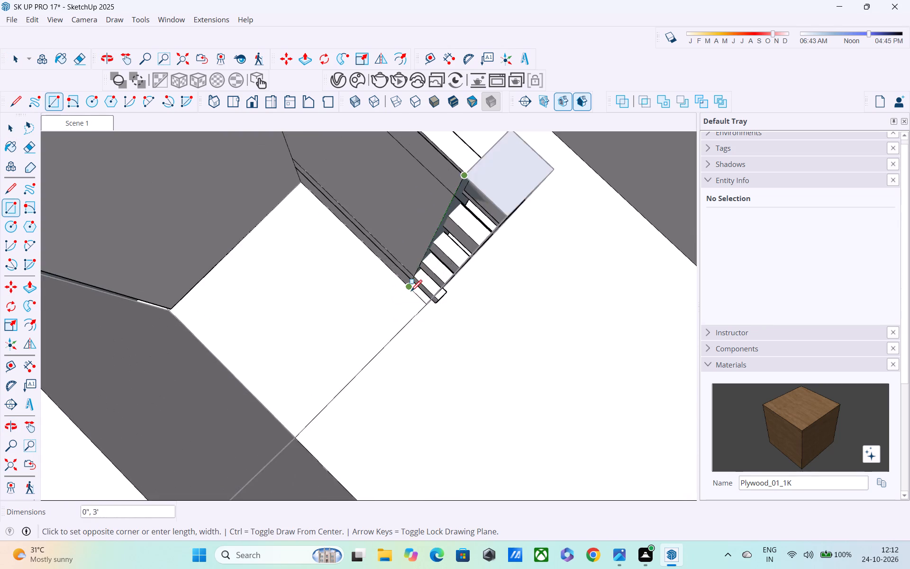
scroll(411, 292, "up", 4)
middle_click_drag(412, 277, 412, 233)
left_click(428, 306)
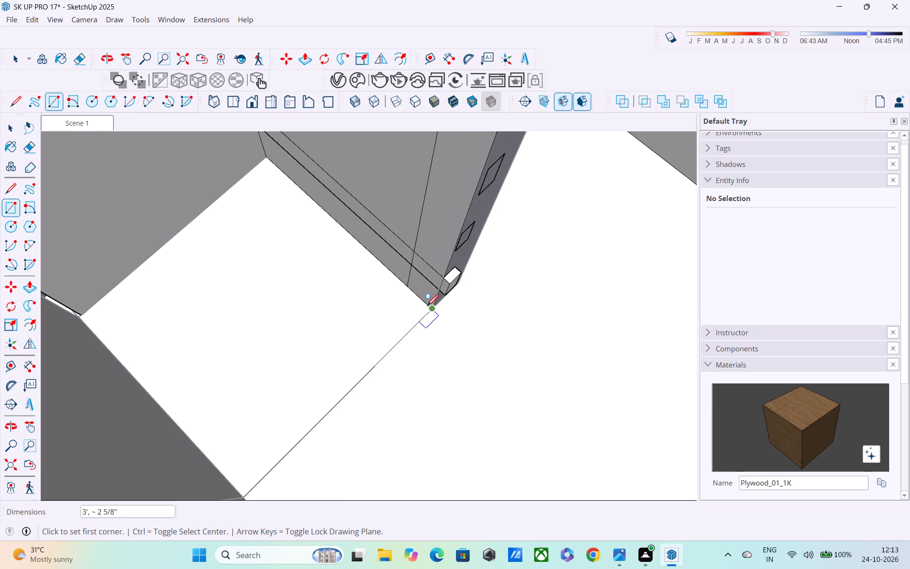
Draw a vertical rectangle over the slotted post's end face, from its inner top corner to its opposite floor corner.
scroll(427, 297, "down", 5)
middle_click_drag(428, 290, 299, 170)
scroll(372, 263, "down", 4)
middle_click_drag(402, 251, 341, 245)
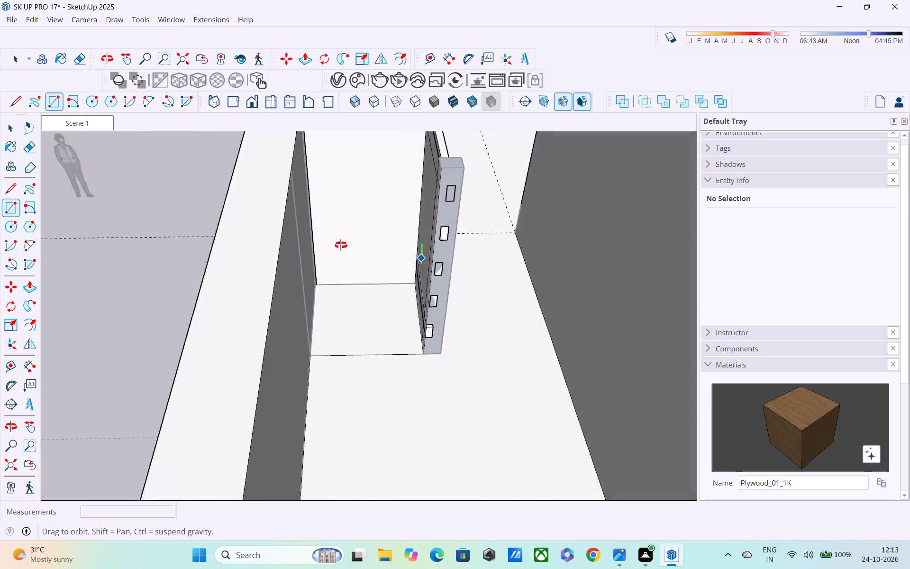
middle_click_drag(341, 245, 328, 245)
left_click(442, 175)
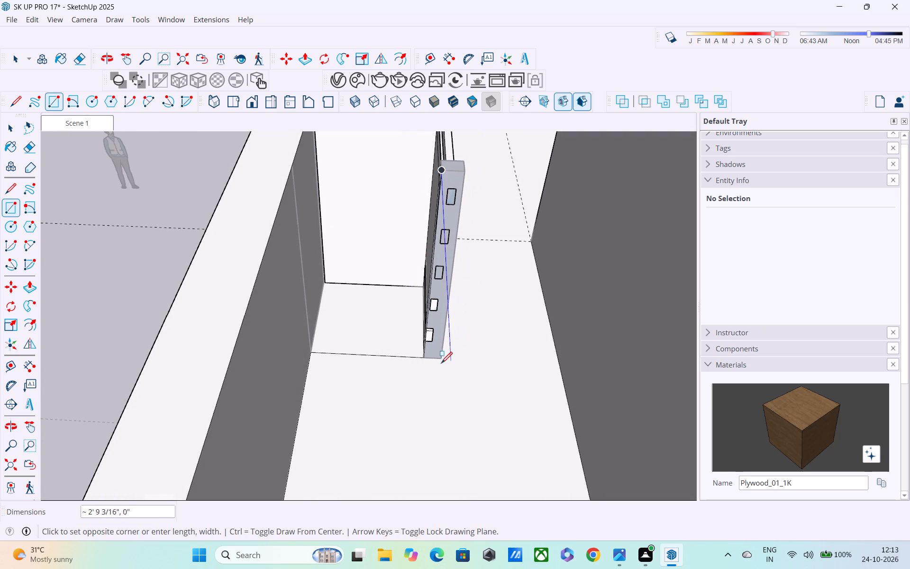
left_click(443, 357)
Inspect the parapet corner, railing and slotted post from above and from outside the building.
middle_click_drag(452, 330, 258, 313)
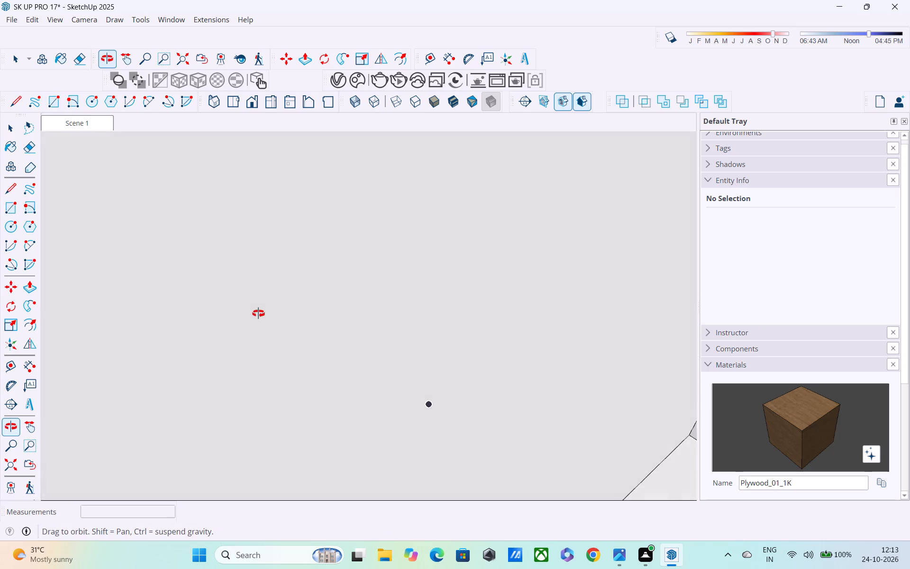
middle_click_drag(258, 313, 445, 420)
scroll(433, 283, "down", 2)
middle_click_drag(397, 254, 387, 245)
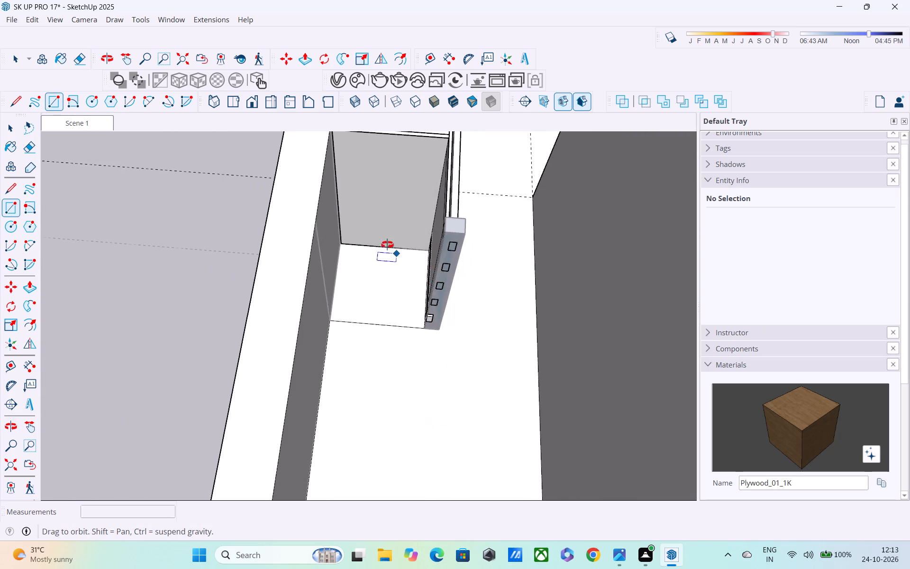
middle_click_drag(387, 245, 429, 141)
scroll(372, 139, "down", 1)
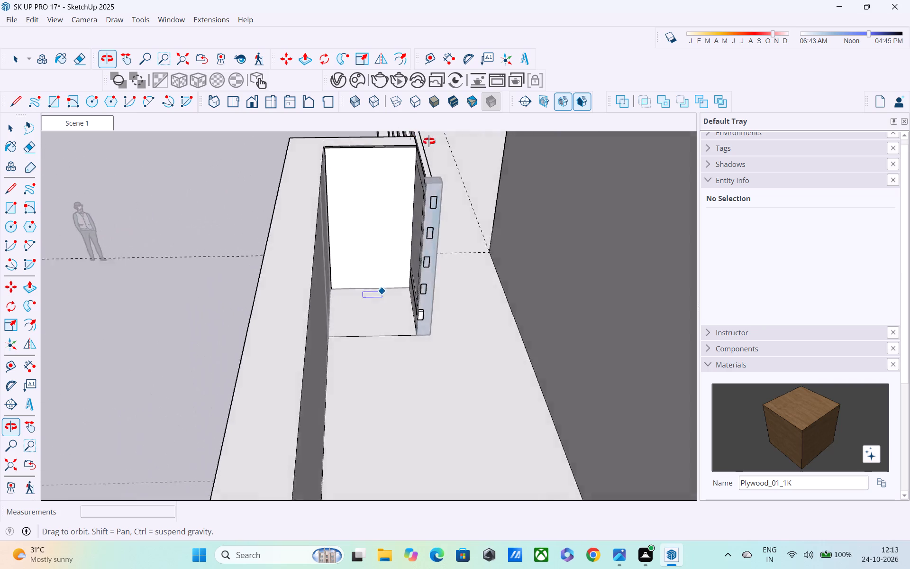
middle_click_drag(429, 141, 646, 189)
middle_click_drag(205, 278, 516, 270)
scroll(224, 278, "up", 1)
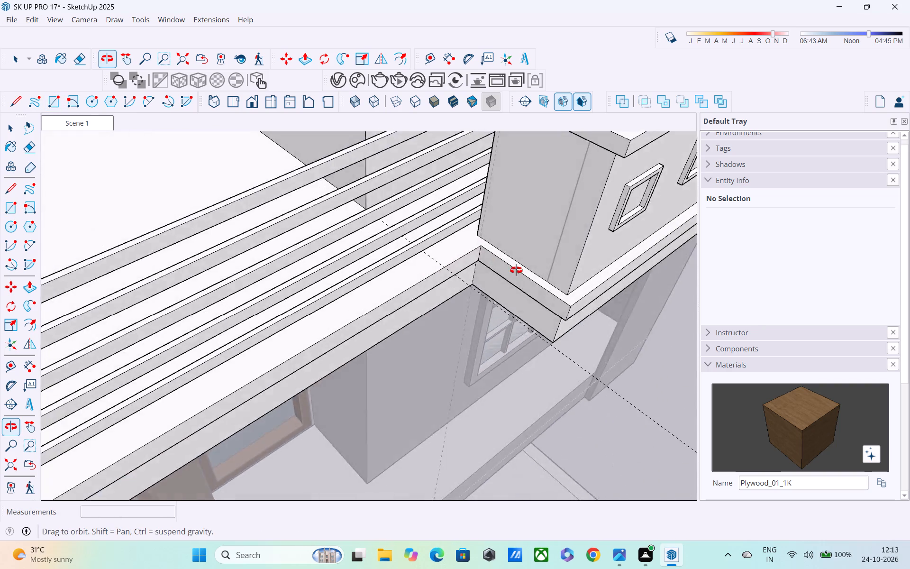
middle_click_drag(516, 270, 396, 206)
scroll(404, 206, "down", 1)
key("space")
scroll(300, 316, "up", 1)
scroll(300, 316, "down", 7)
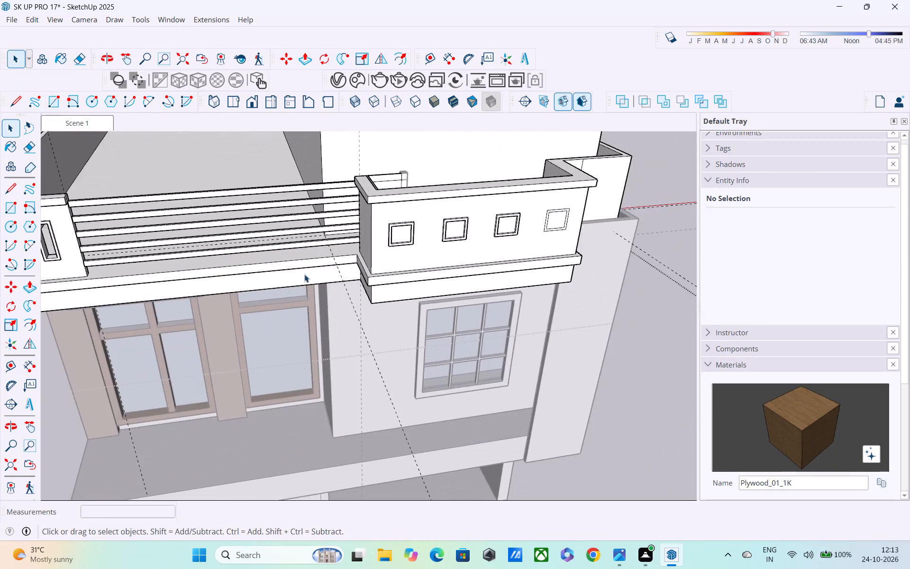
scroll(304, 274, "down", 4)
left_click_drag(564, 176, 565, 168)
middle_click_drag(552, 223, 244, 212)
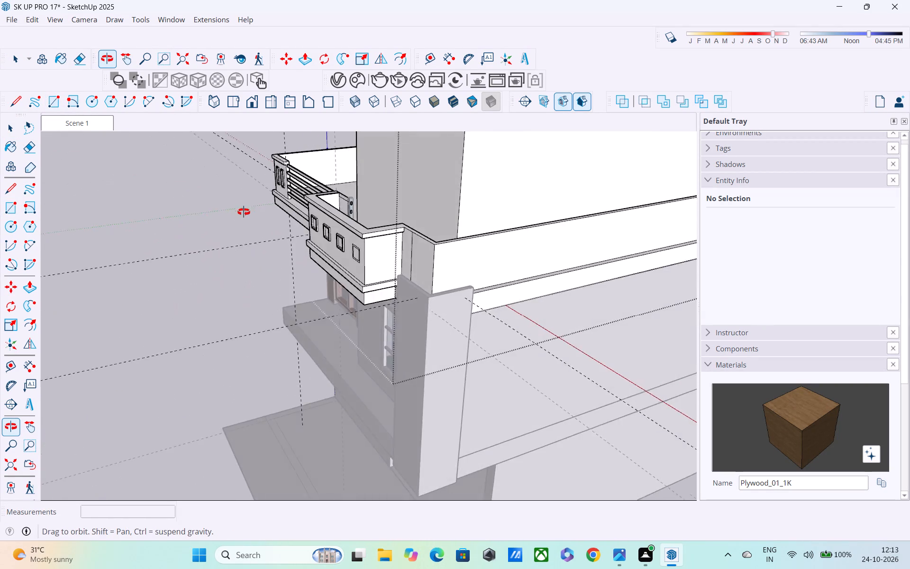
middle_click_drag(244, 212, 308, 222)
scroll(325, 196, "up", 9)
middle_click_drag(349, 202, 358, 281)
scroll(349, 222, "up", 2)
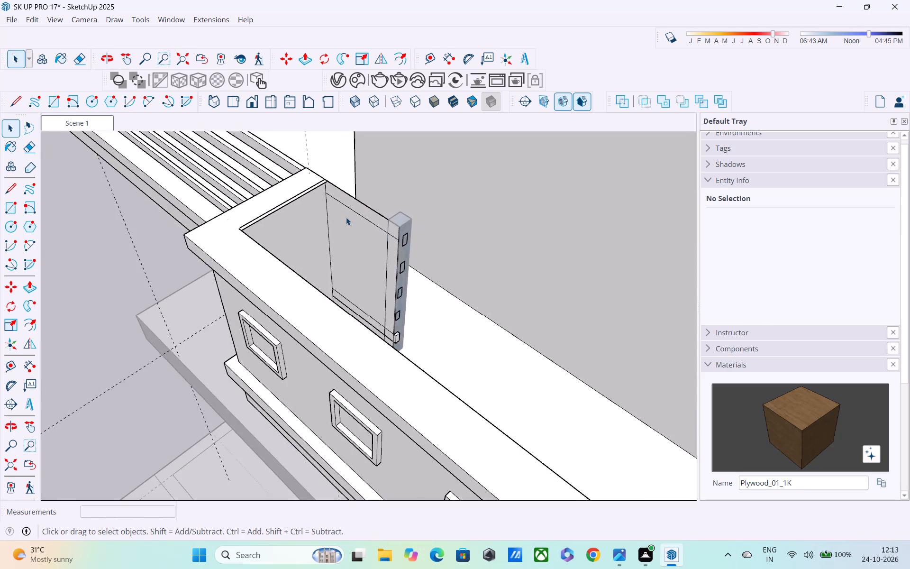
Erase the leftover line just below the top edge of the hollow's railing-side wall.
scroll(346, 217, "up", 5)
middle_click_drag(346, 211, 273, 275)
key("e")
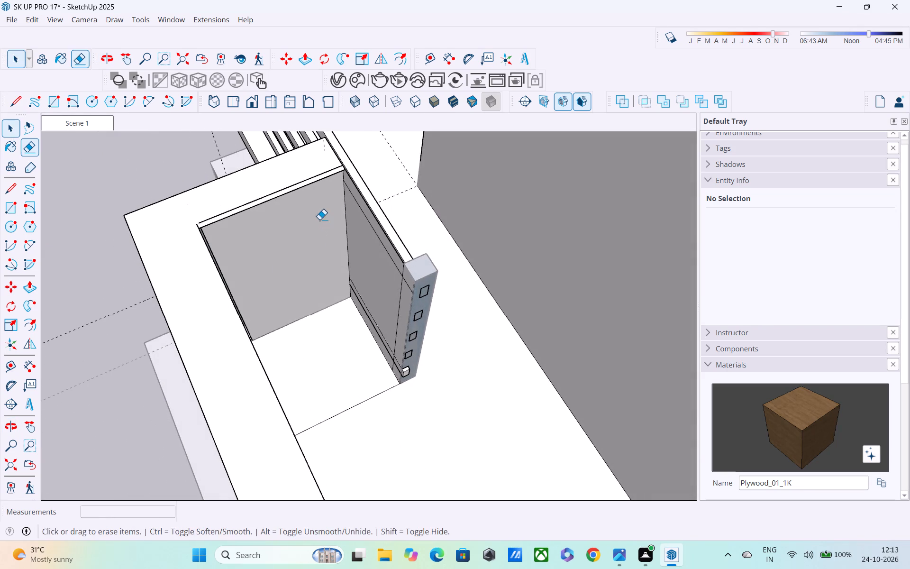
left_click(362, 251)
left_click(380, 238)
left_click(382, 234)
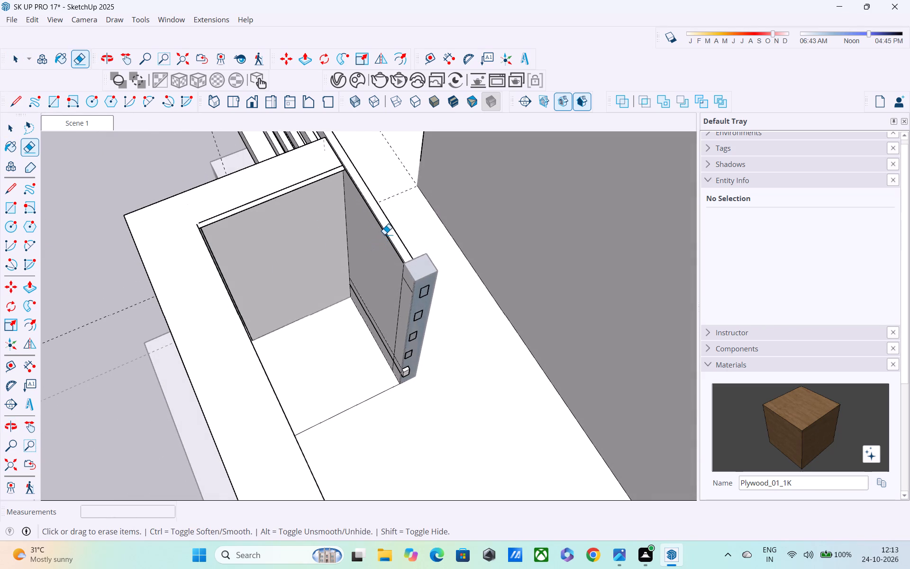
Examine the hollow at the parapet corner, checking the railing-side wall's top edge and the extent of the parapet's top face.
middle_click_drag(386, 235, 308, 274)
scroll(335, 259, "down", 1)
scroll(343, 257, "up", 4)
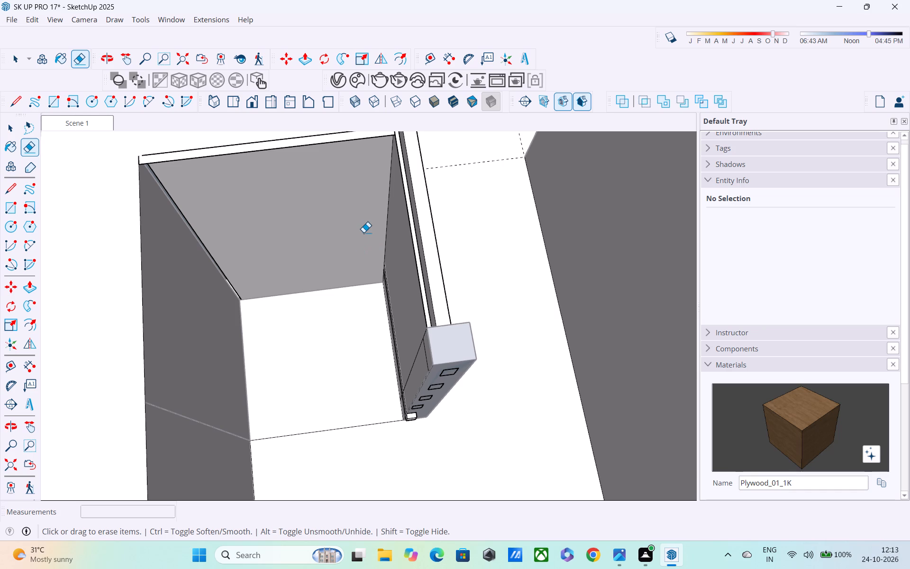
key("space")
left_click(415, 255)
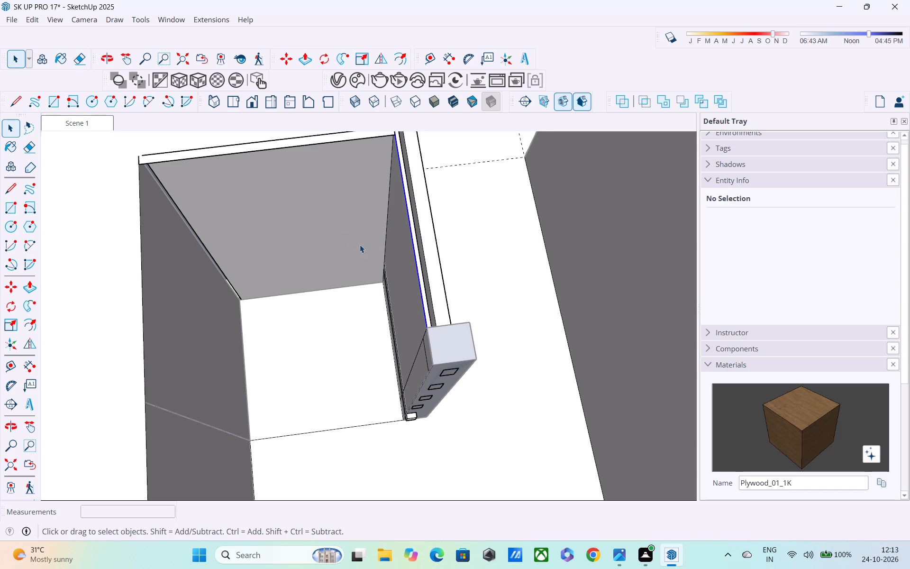
scroll(360, 245, "down", 3)
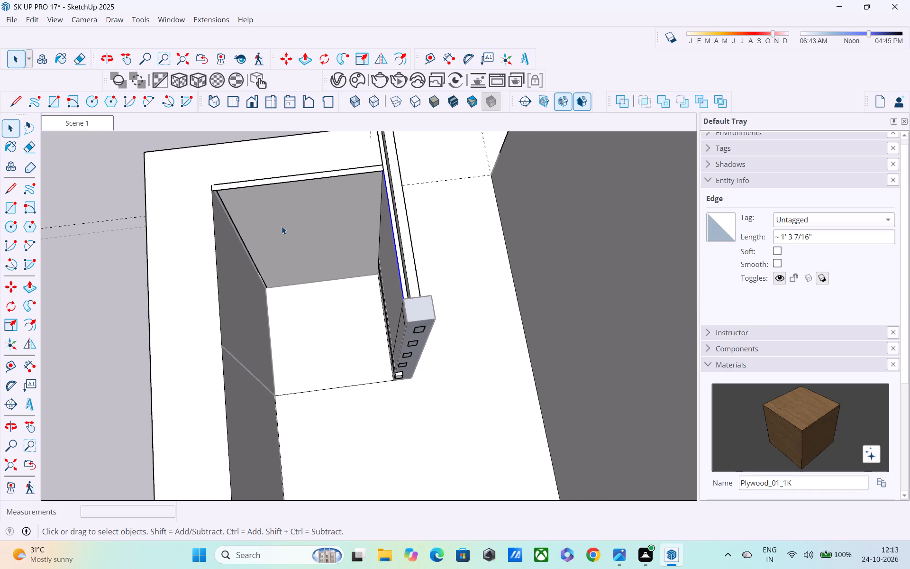
scroll(286, 162, "up", 2)
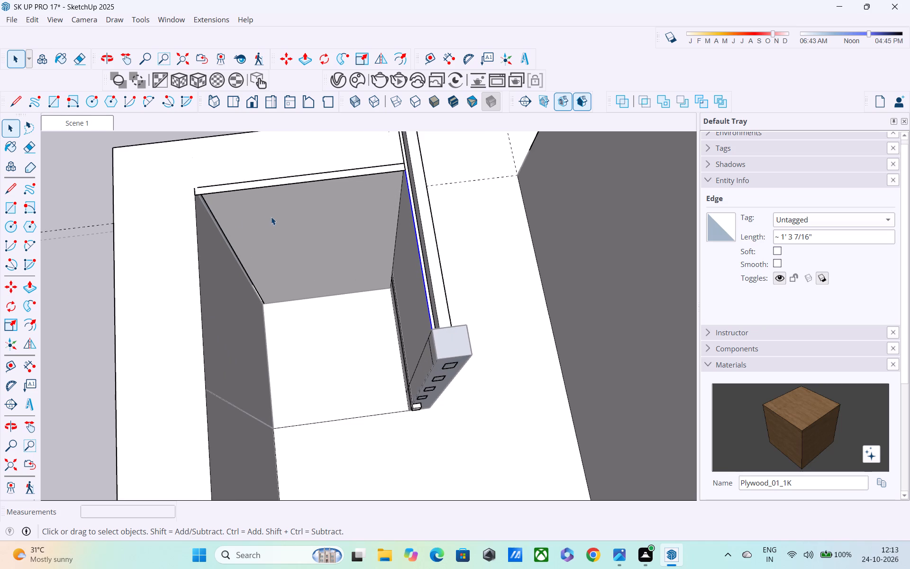
double_click(182, 250)
scroll(213, 234, "up", 2)
scroll(213, 234, "down", 7)
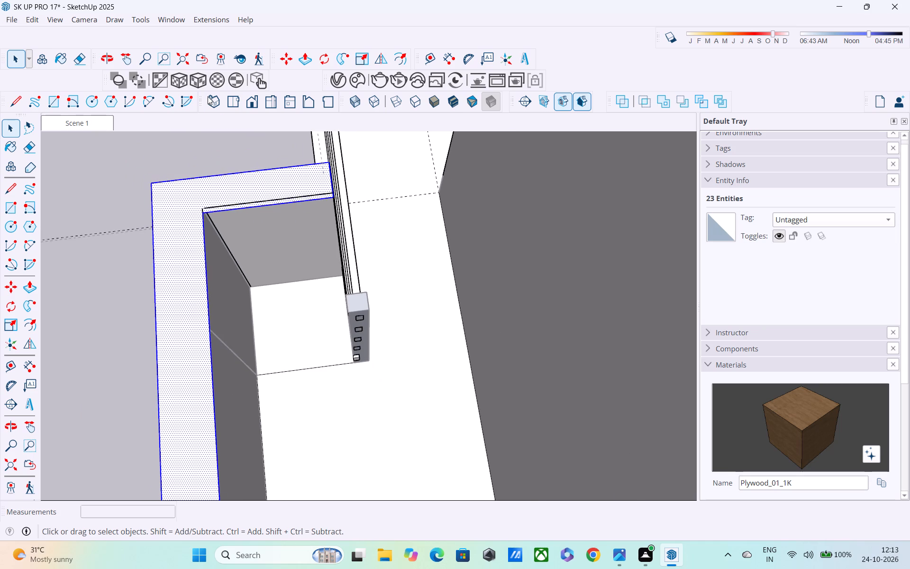
left_click(163, 163)
Erase the leftover line on the parapet top running alongside the upper edge of the hollow's end wall.
middle_click_drag(253, 225, 187, 253)
scroll(247, 200, "up", 4)
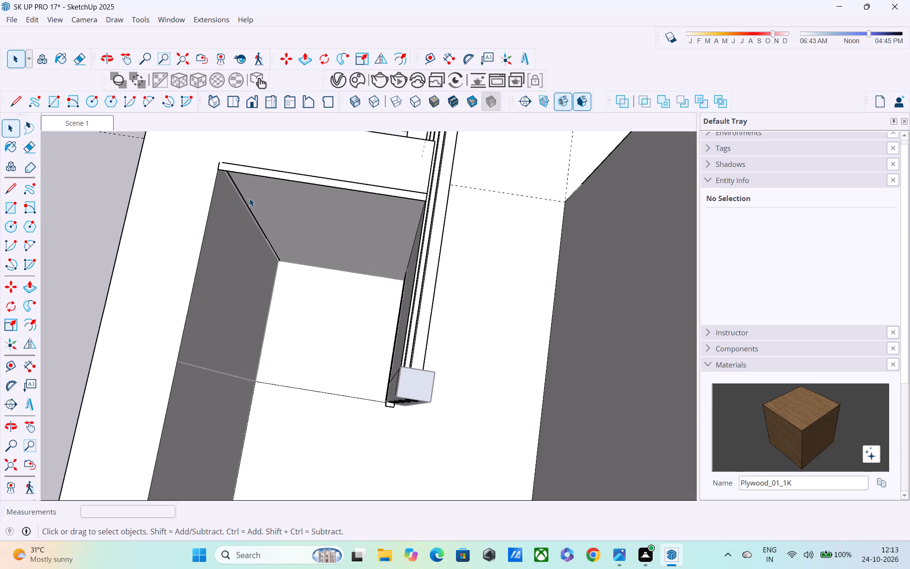
middle_click_drag(249, 198, 264, 305, "shift")
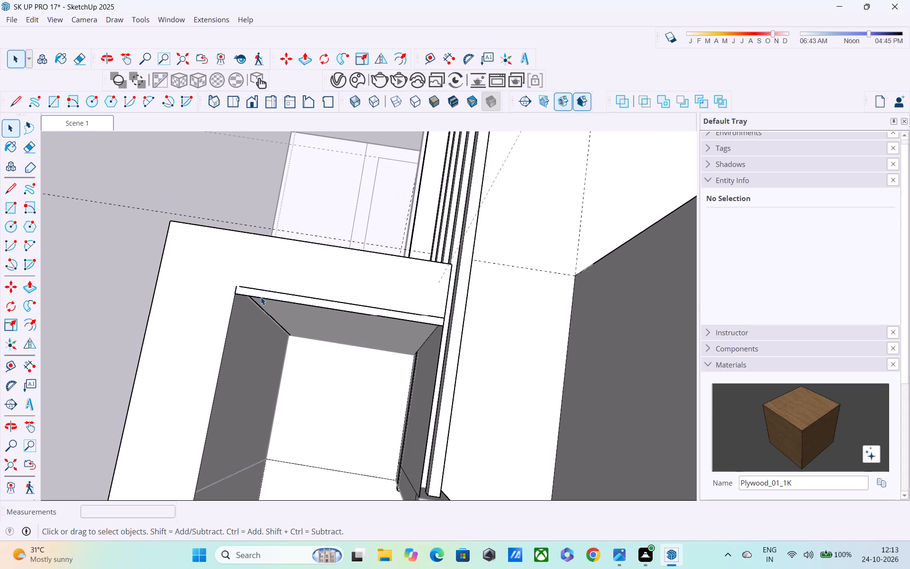
scroll(259, 288, "up", 2)
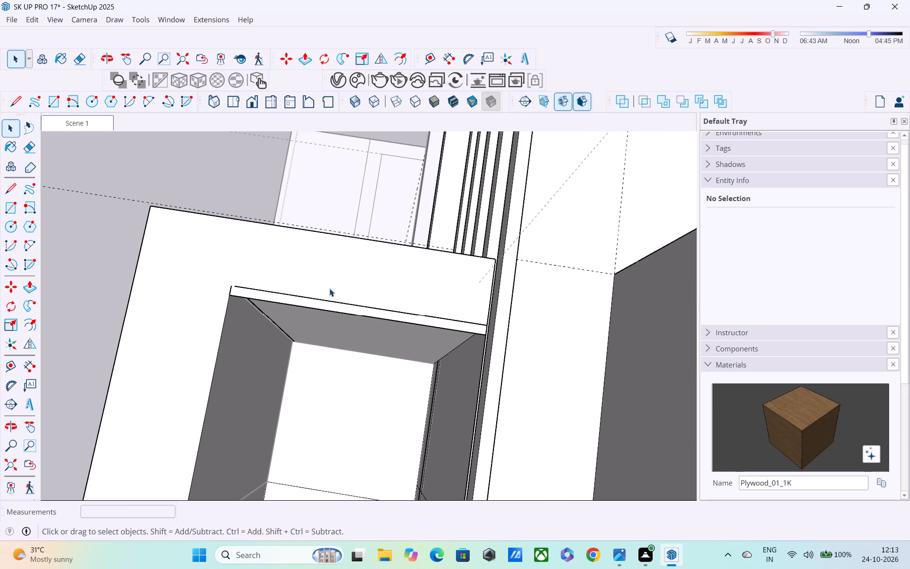
key("e")
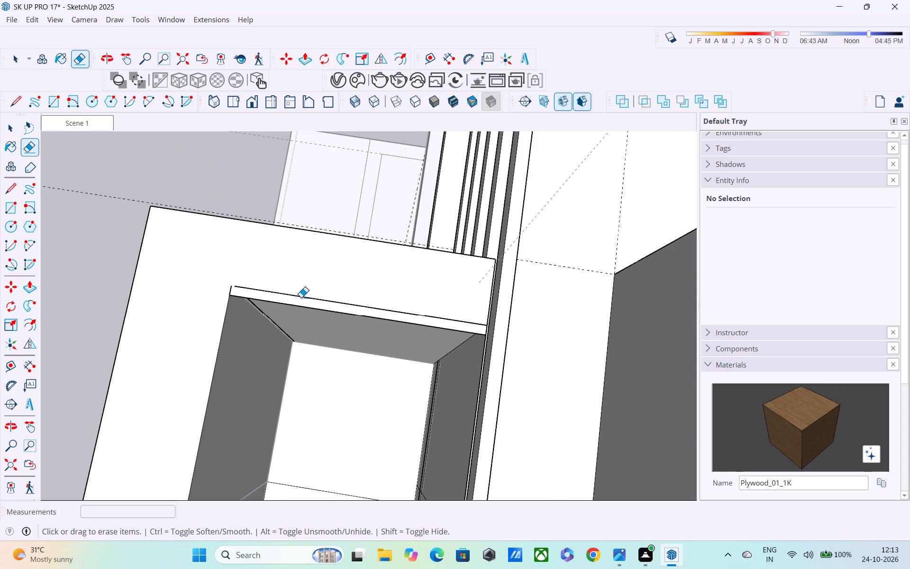
left_click(301, 297)
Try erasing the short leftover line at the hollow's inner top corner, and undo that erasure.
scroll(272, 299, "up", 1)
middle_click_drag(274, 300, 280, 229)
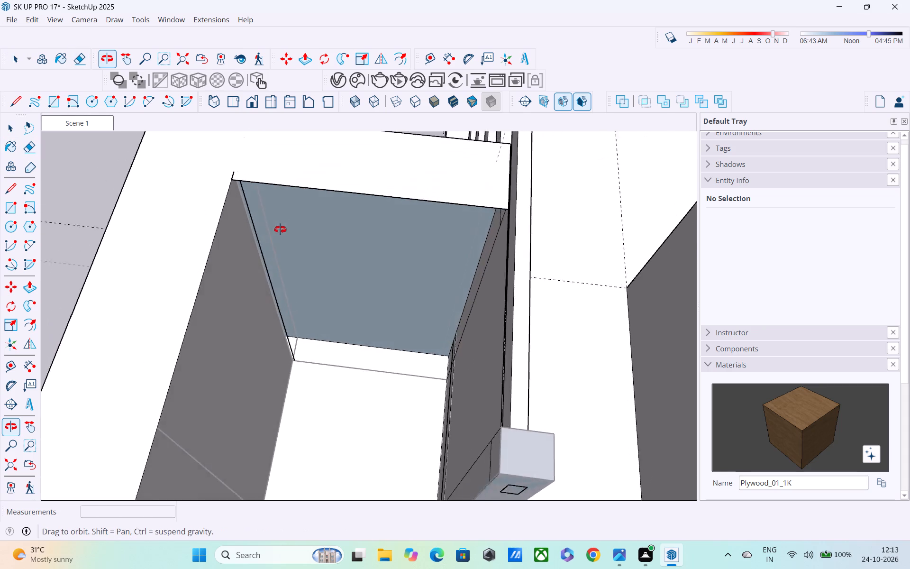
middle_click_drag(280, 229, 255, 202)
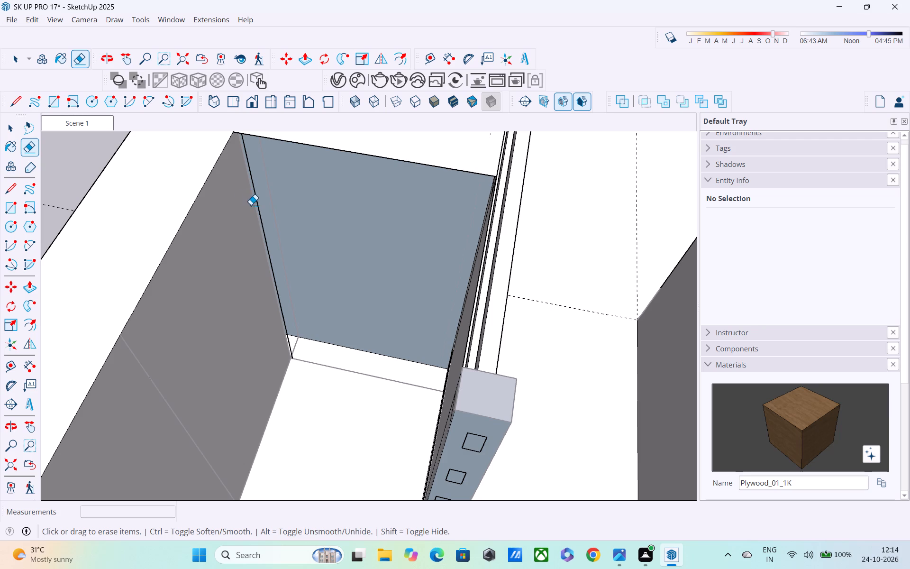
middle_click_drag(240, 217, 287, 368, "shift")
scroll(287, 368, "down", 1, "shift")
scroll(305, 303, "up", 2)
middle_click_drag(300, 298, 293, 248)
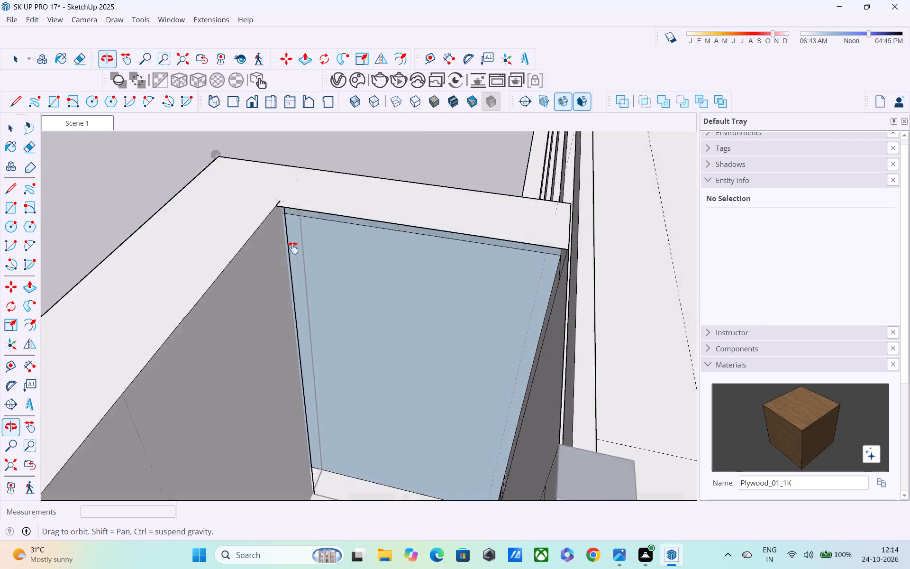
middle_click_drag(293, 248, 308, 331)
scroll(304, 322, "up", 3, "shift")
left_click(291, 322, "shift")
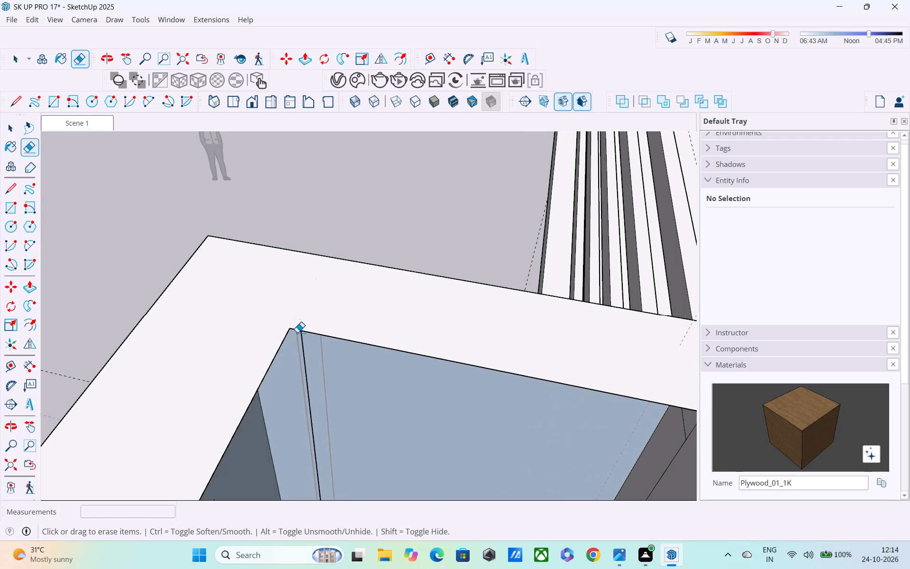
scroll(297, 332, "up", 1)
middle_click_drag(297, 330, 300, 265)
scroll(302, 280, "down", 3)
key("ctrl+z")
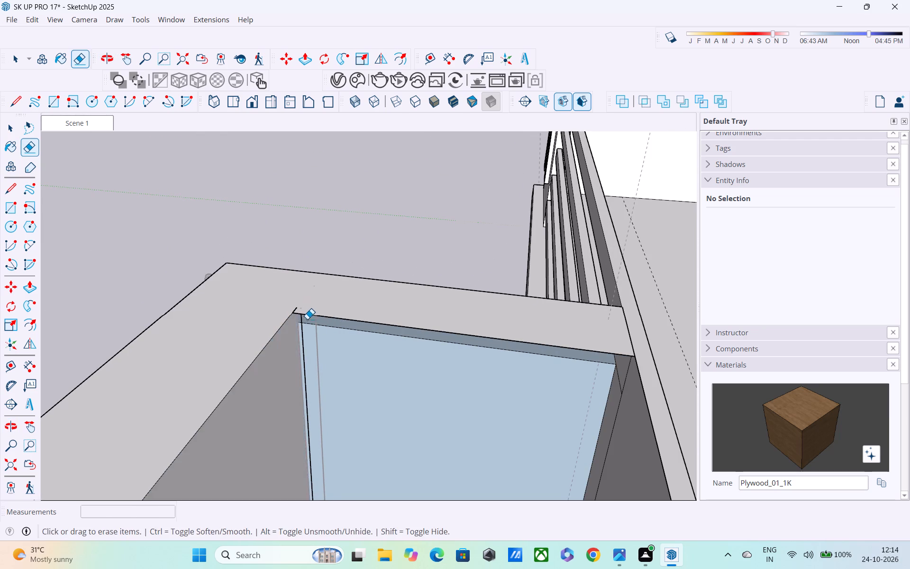
Draw a vertical rectangle over the hollow's end wall, starting from its inner top corner beside the long parapet wall.
middle_click_drag(305, 330, 291, 202)
scroll(306, 350, "up", 3)
middle_click_drag(302, 331, 283, 248)
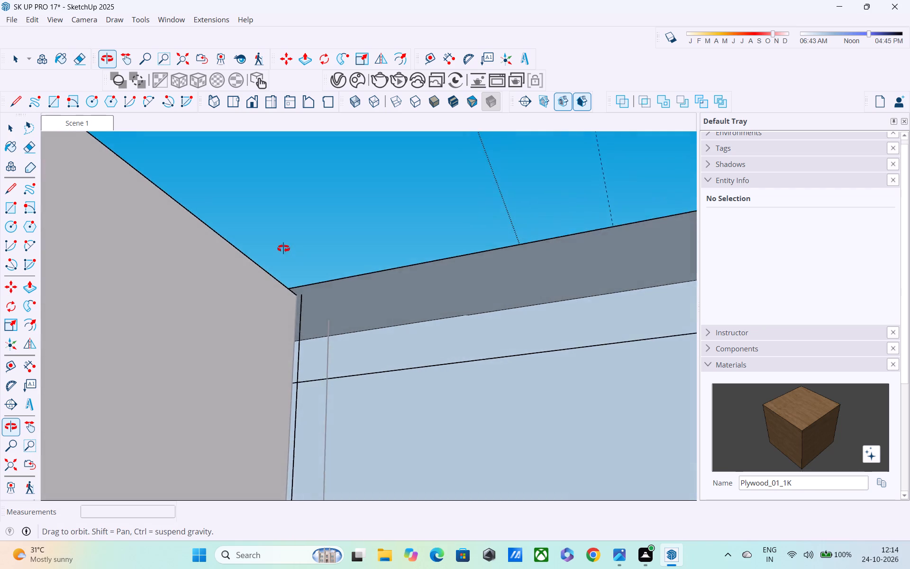
middle_click_drag(283, 248, 234, 246)
key("r")
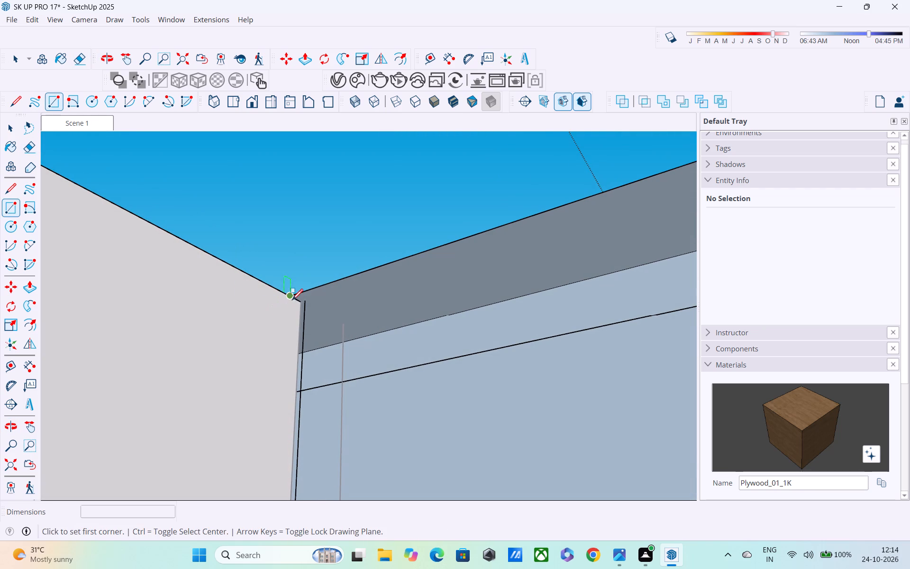
left_click(301, 301)
scroll(367, 395, "down", 1)
middle_click_drag(369, 395, 249, 302, "shift")
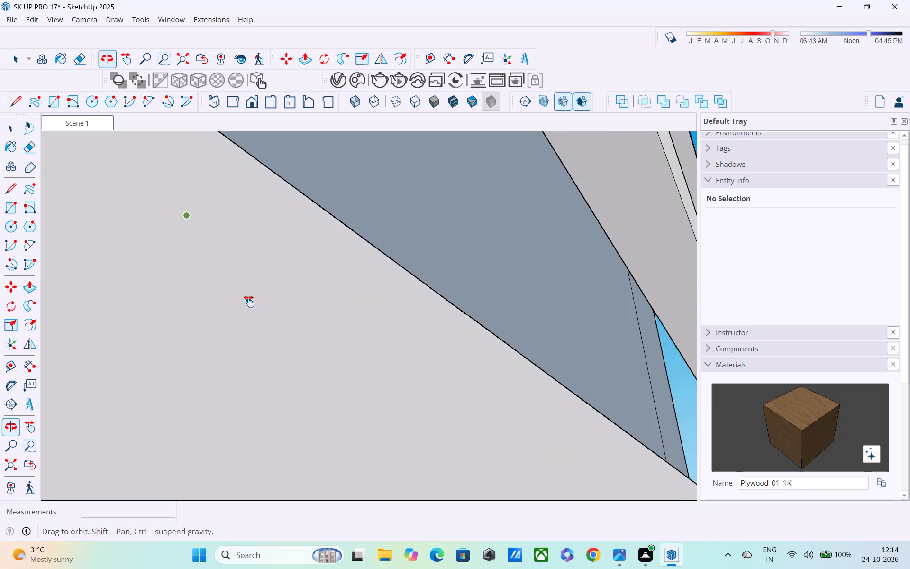
middle_click_drag(249, 302, 349, 374, "shift")
scroll(354, 371, "down", 4)
middle_click_drag(430, 395, 553, 450)
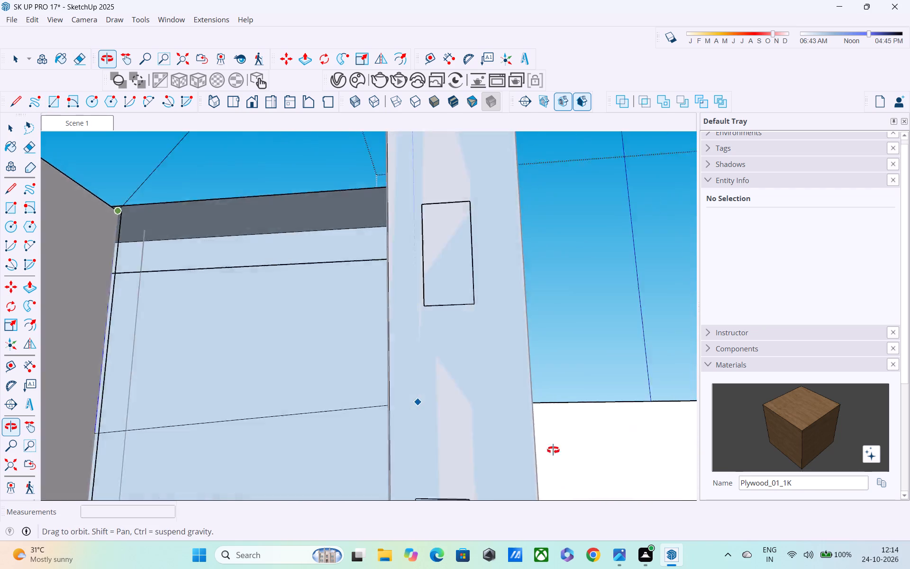
middle_click_drag(553, 450, 638, 388)
middle_click_drag(350, 447, 526, 199)
left_click(427, 474)
Push the recessed face of the square frame nearest the railing 5" inward through the front parapet wall.
scroll(405, 434, "down", 6)
scroll(319, 348, "down", 4)
middle_click_drag(309, 338, 341, 393)
scroll(289, 334, "down", 5)
scroll(215, 325, "down", 6)
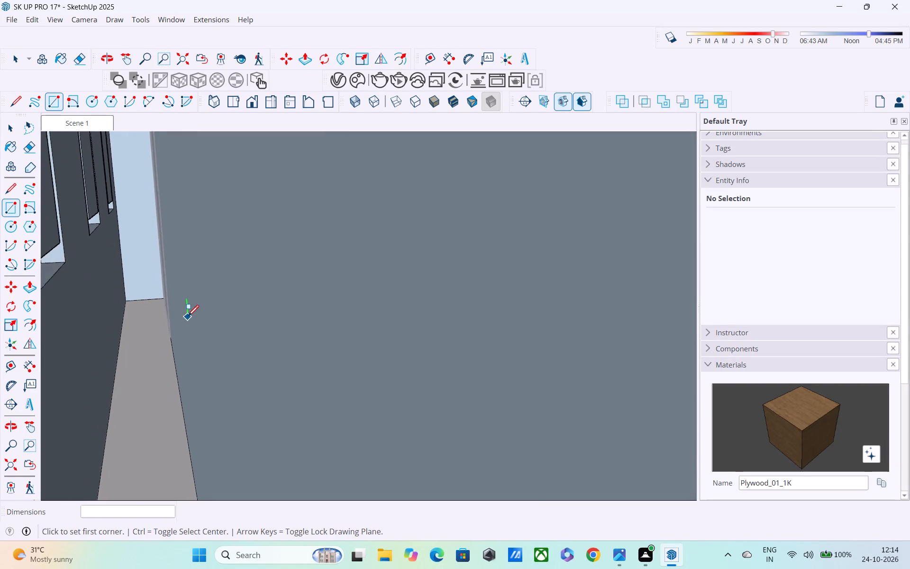
scroll(188, 317, "down", 7)
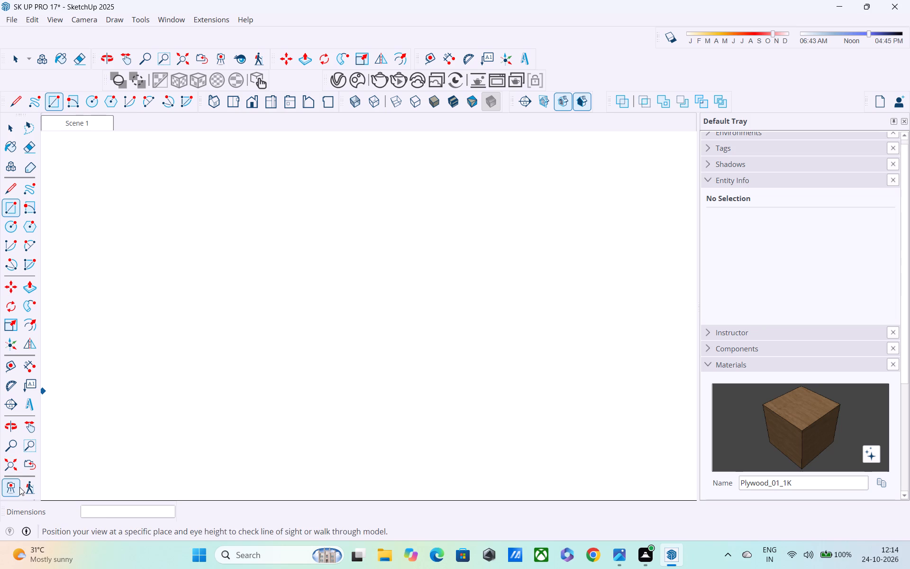
left_click(12, 472)
middle_click_drag(68, 443, 386, 422)
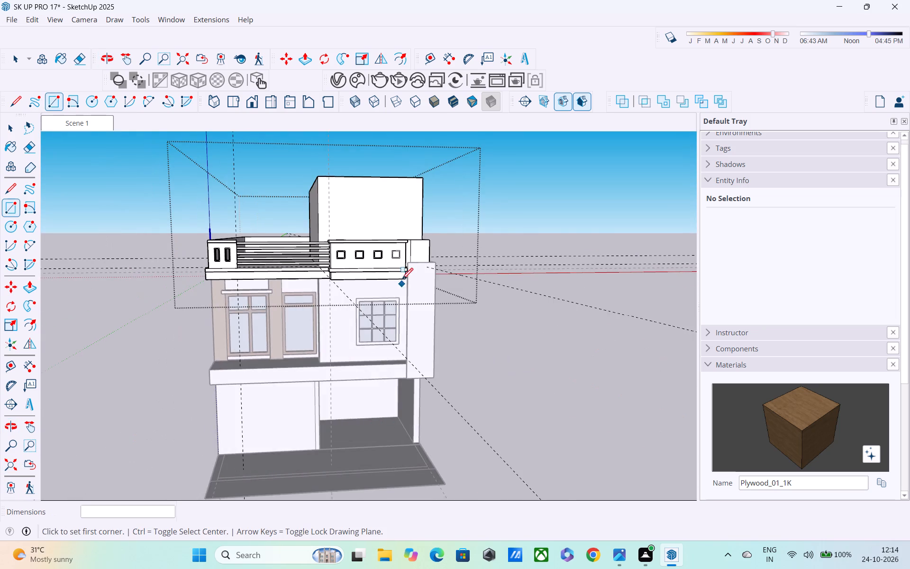
scroll(391, 262, "up", 13)
key("space")
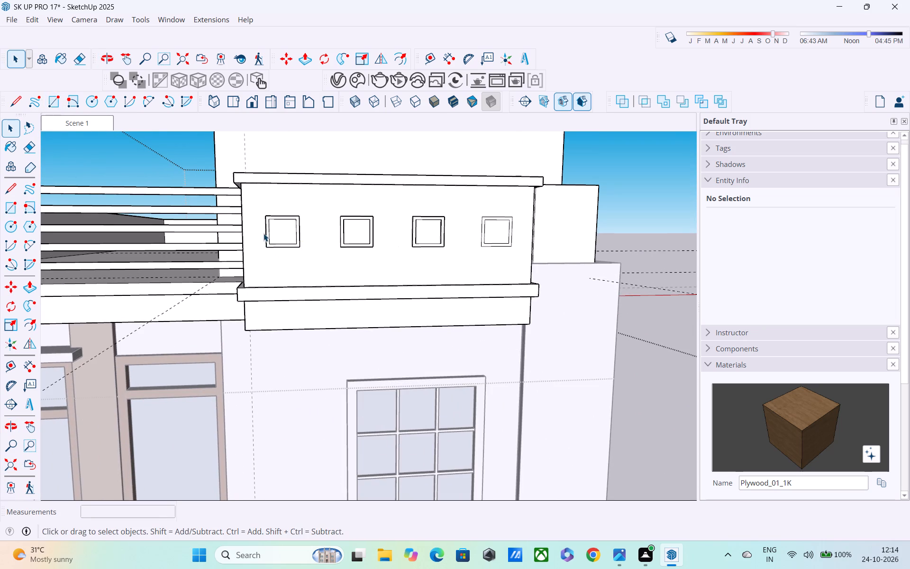
scroll(273, 230, "up", 4)
middle_click_drag(273, 235, 154, 272)
scroll(237, 222, "up", 7)
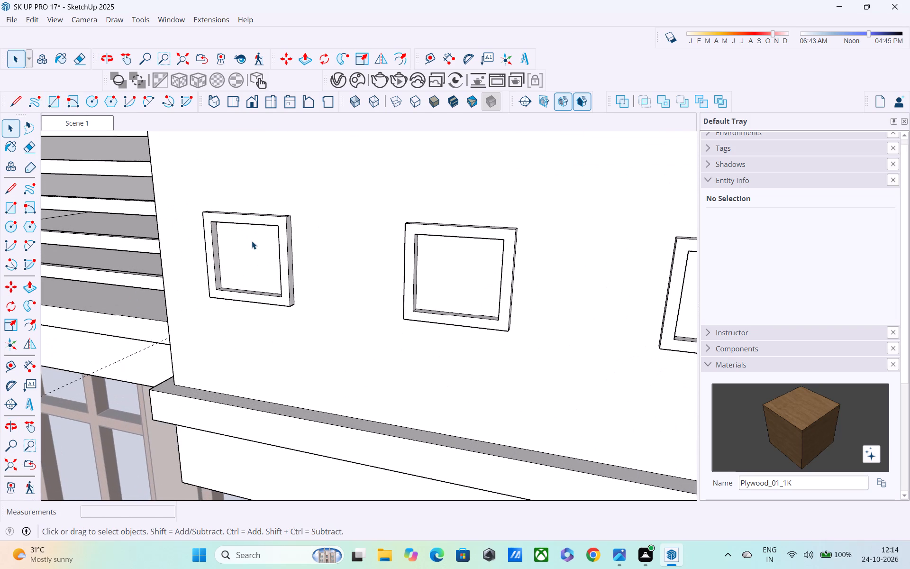
key("p")
left_click(250, 257)
scroll(262, 247, "up", 1)
middle_click_drag(262, 247, 289, 230)
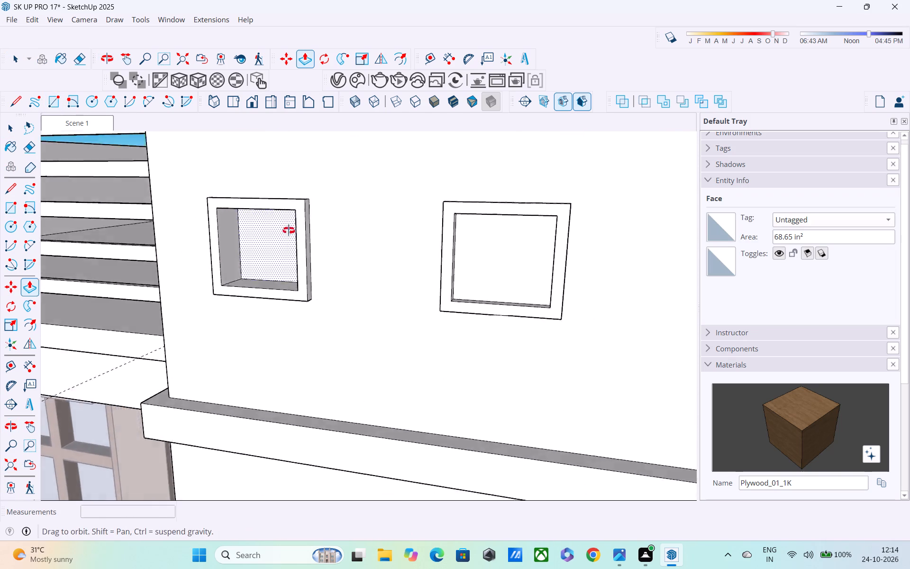
middle_click_drag(289, 230, 331, 201)
left_click(330, 206)
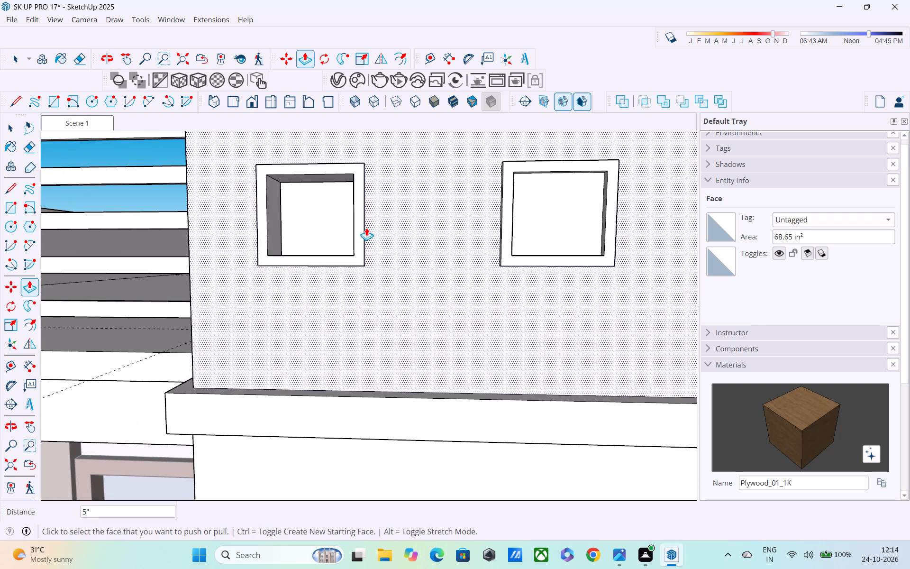
middle_click_drag(366, 229, 368, 262)
Push the hollow's railing-side wall, reached through the open square, back about 1' 2 5/16" past the railing bars.
left_click(298, 234)
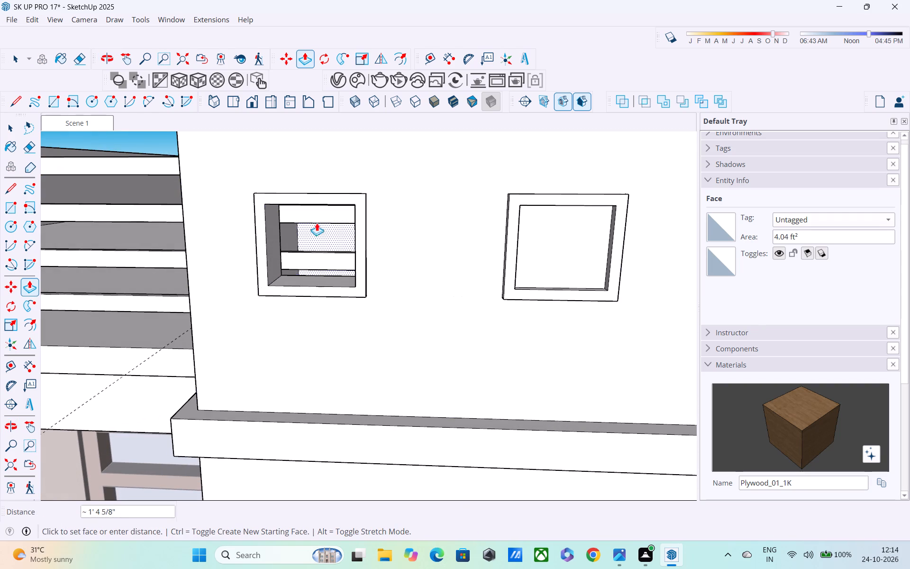
middle_click_drag(327, 222, 329, 205)
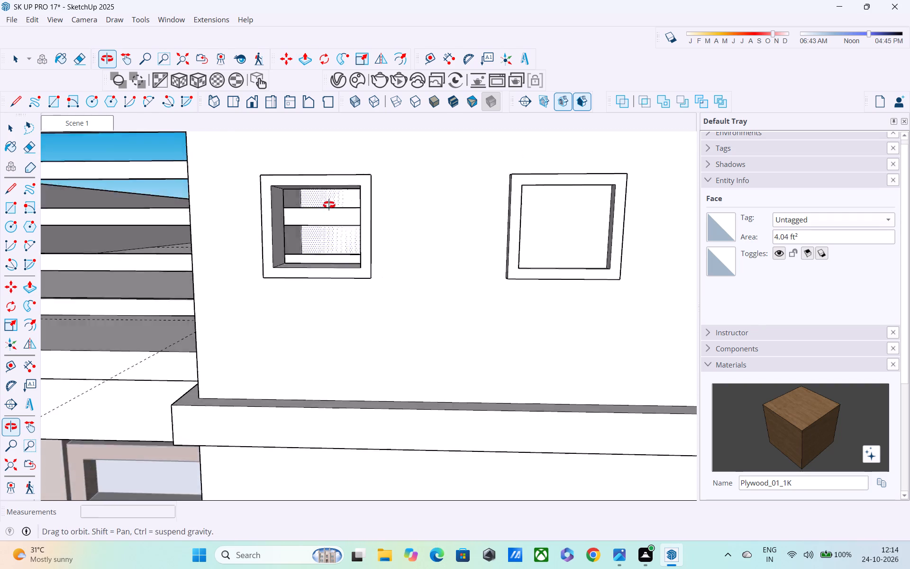
middle_click_drag(329, 205, 138, 327)
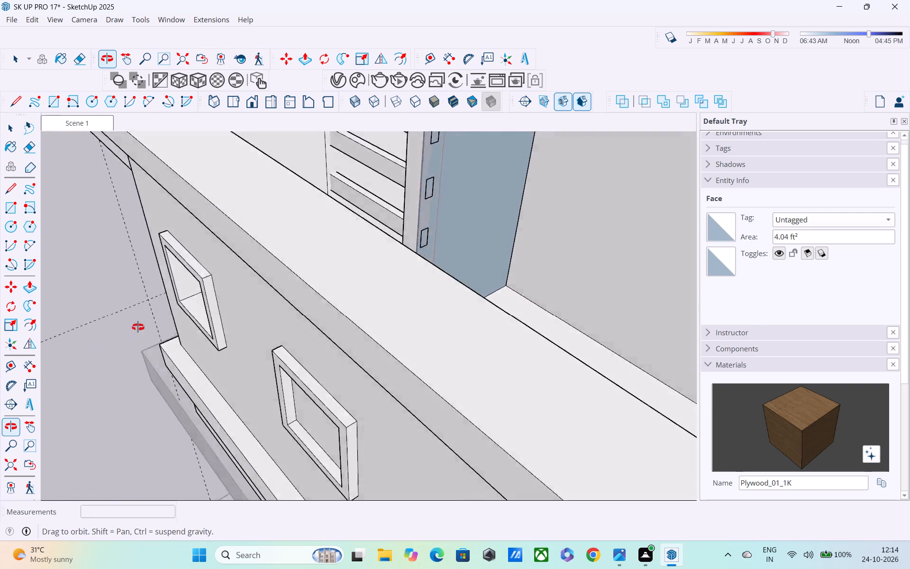
middle_click_drag(138, 327, 319, 214)
scroll(342, 236, "down", 3)
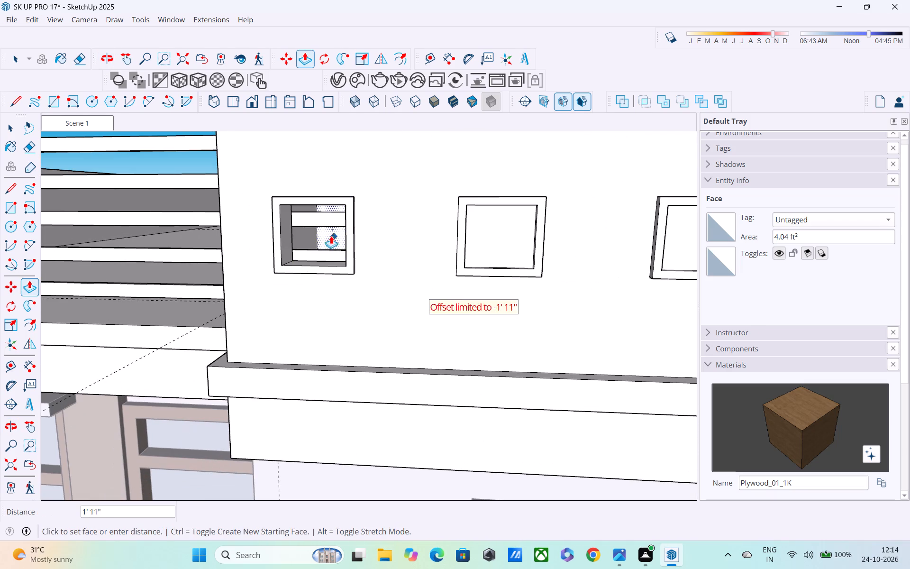
left_click(325, 230)
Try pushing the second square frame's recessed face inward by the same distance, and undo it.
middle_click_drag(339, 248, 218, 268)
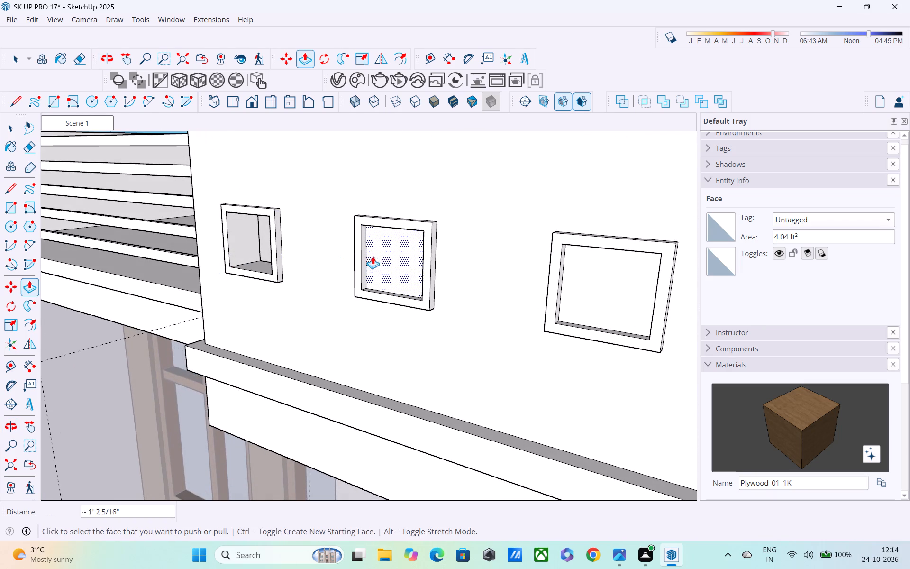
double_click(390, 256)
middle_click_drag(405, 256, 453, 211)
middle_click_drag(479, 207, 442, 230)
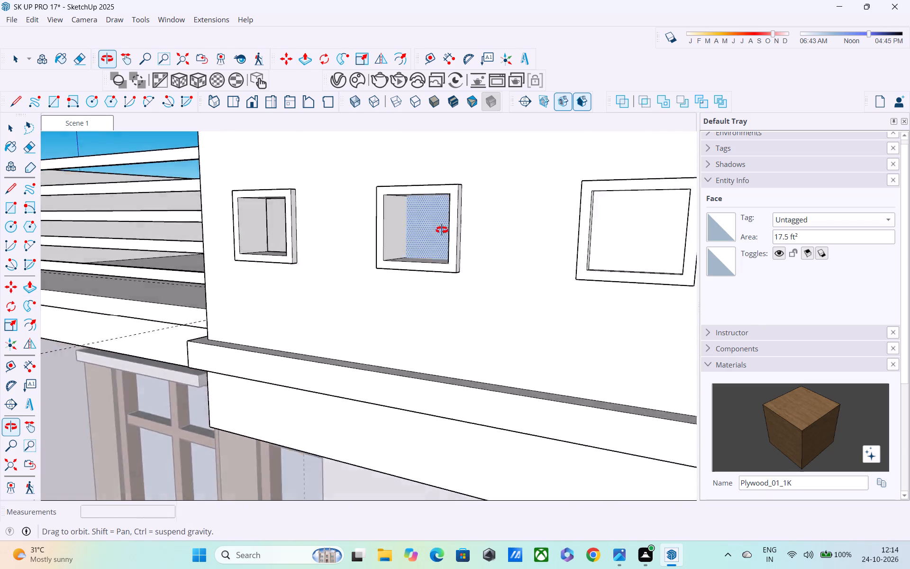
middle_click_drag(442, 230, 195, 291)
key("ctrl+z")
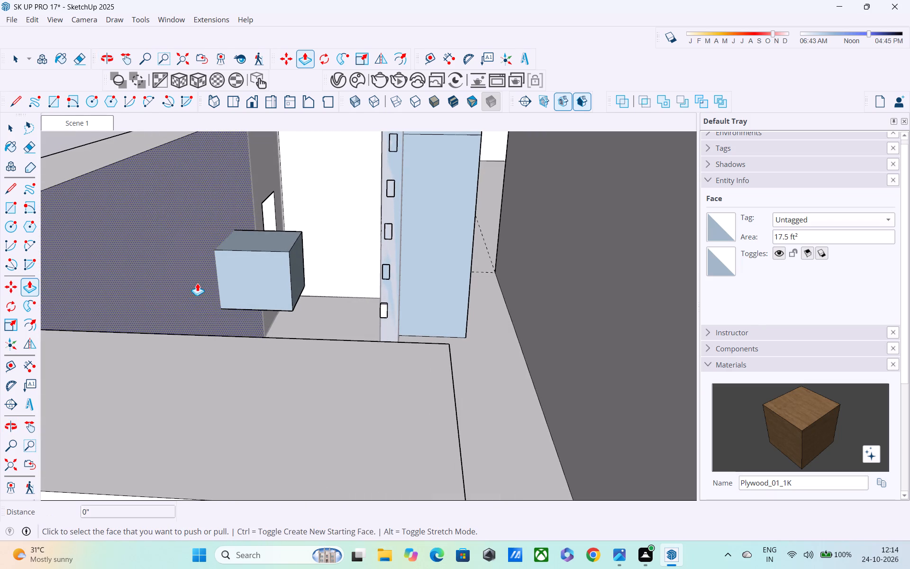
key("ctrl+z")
Inspect the hollow, the railing bars and the front square openings from above and outside.
middle_click_drag(238, 298, 384, 261)
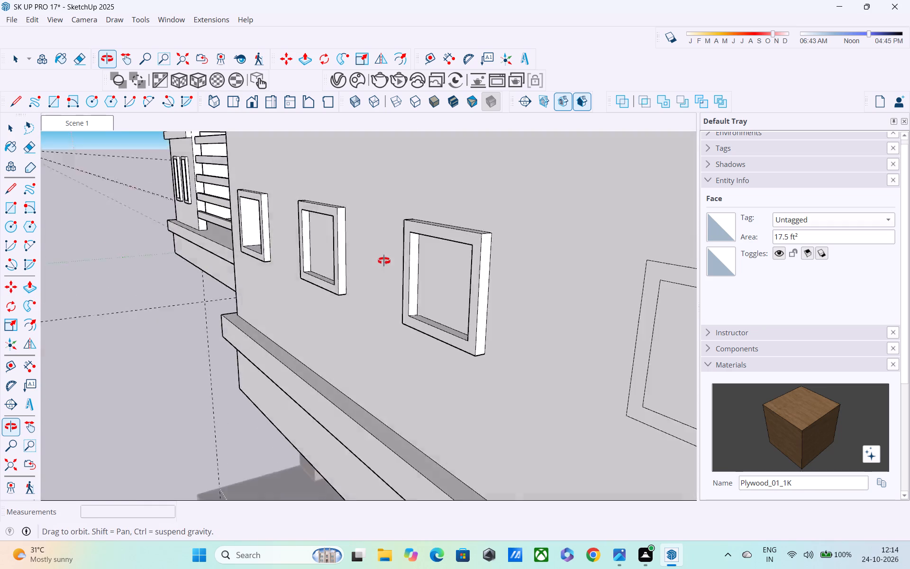
middle_click_drag(384, 261, 587, 448)
middle_click_drag(385, 226, 376, 220)
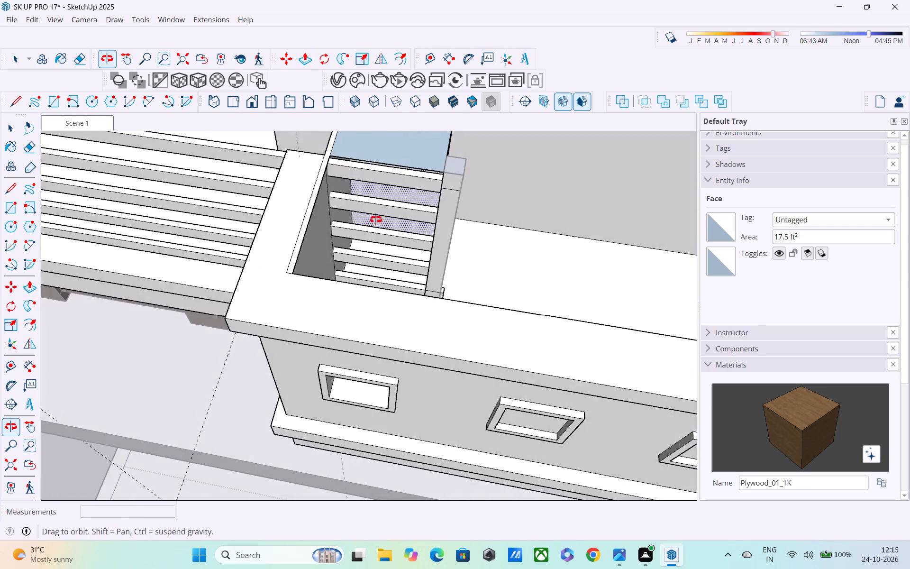
middle_click_drag(376, 220, 357, 207)
scroll(354, 207, "down", 3)
key("space")
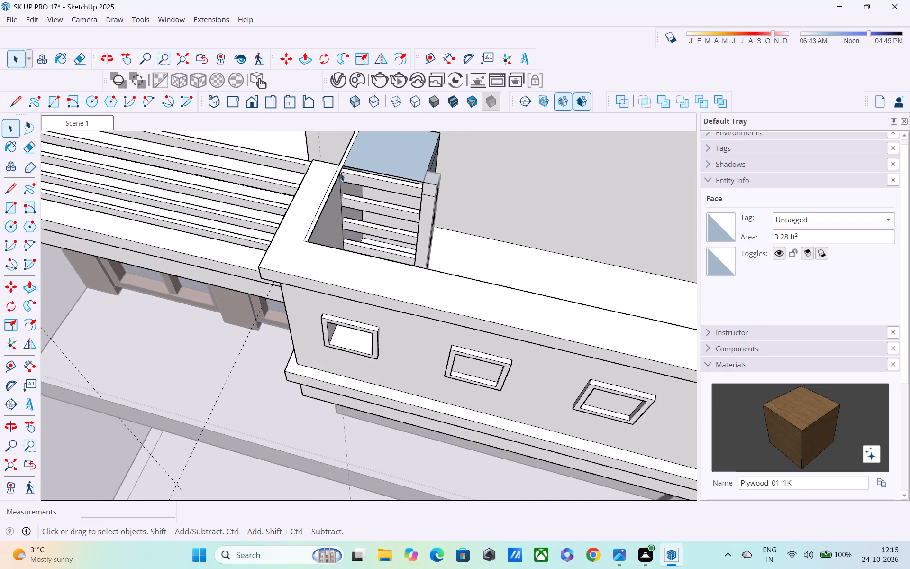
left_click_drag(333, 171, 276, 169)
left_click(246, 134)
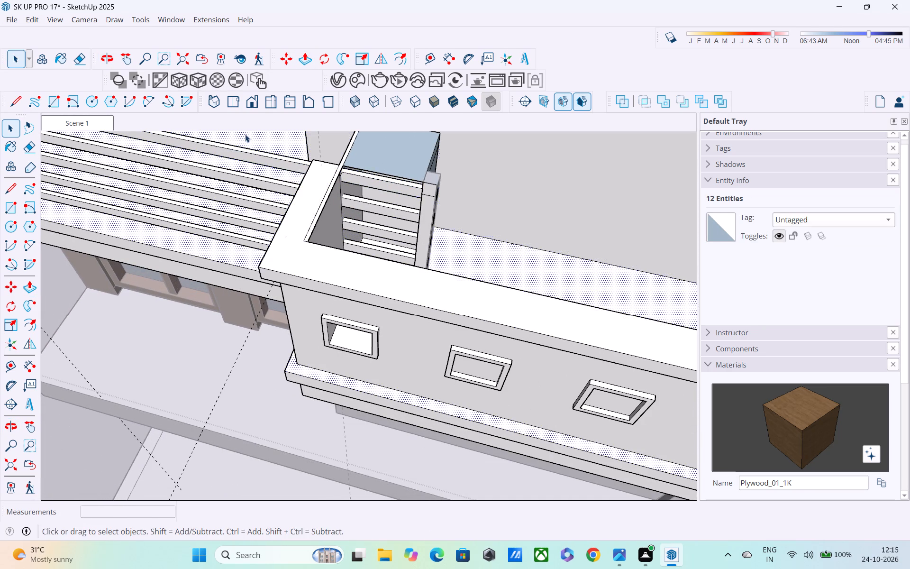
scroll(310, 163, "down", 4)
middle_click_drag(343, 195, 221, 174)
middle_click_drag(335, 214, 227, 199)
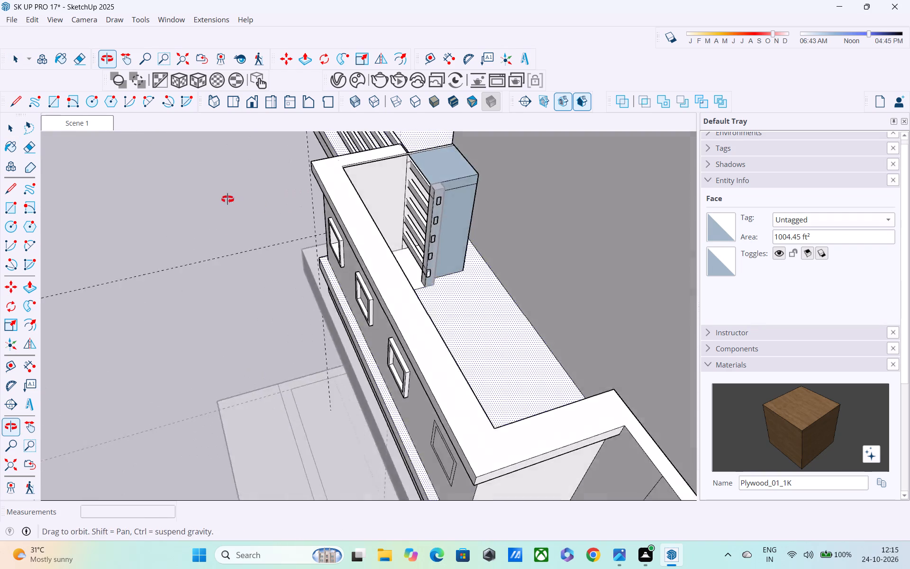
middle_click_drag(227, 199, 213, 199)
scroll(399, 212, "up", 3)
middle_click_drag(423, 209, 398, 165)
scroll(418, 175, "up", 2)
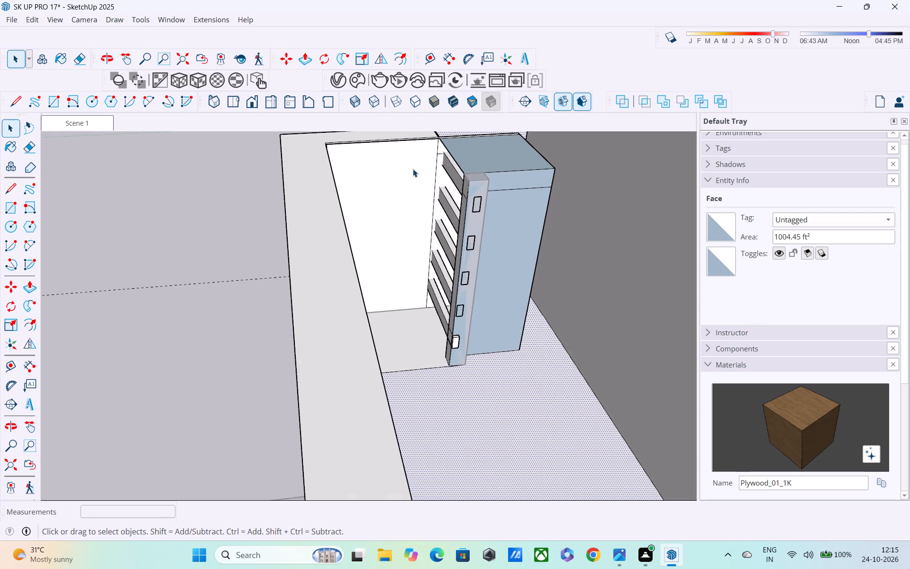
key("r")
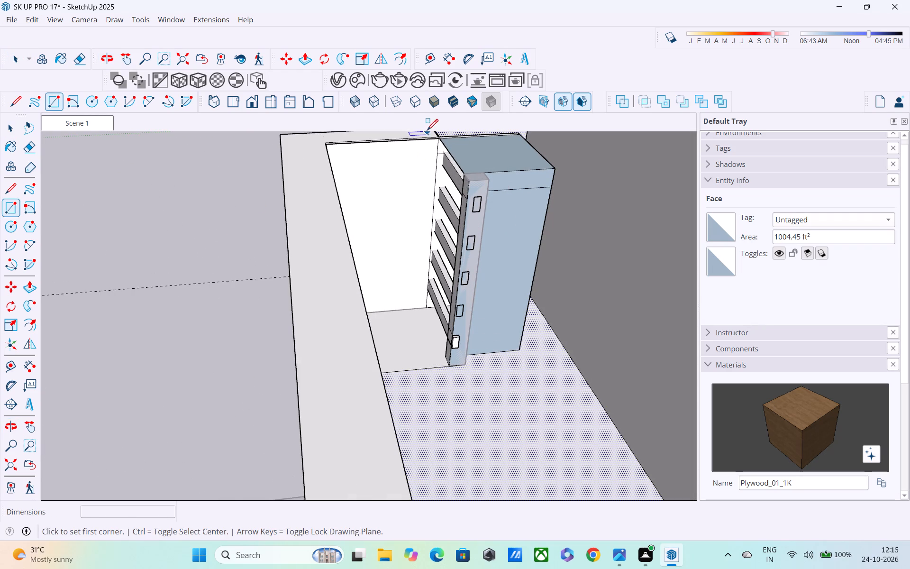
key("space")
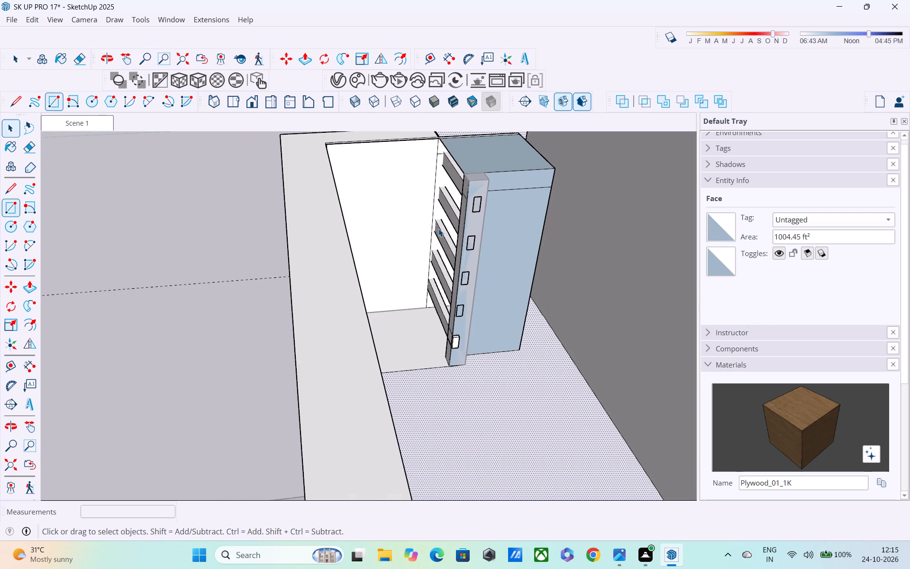
Open the second railing bar from the top, inside the parapet hollow, for editing.
double_click(449, 212)
middle_click_drag(449, 212, 452, 185)
scroll(448, 223, "up", 4)
double_click(452, 213)
middle_click_drag(454, 216, 639, 264)
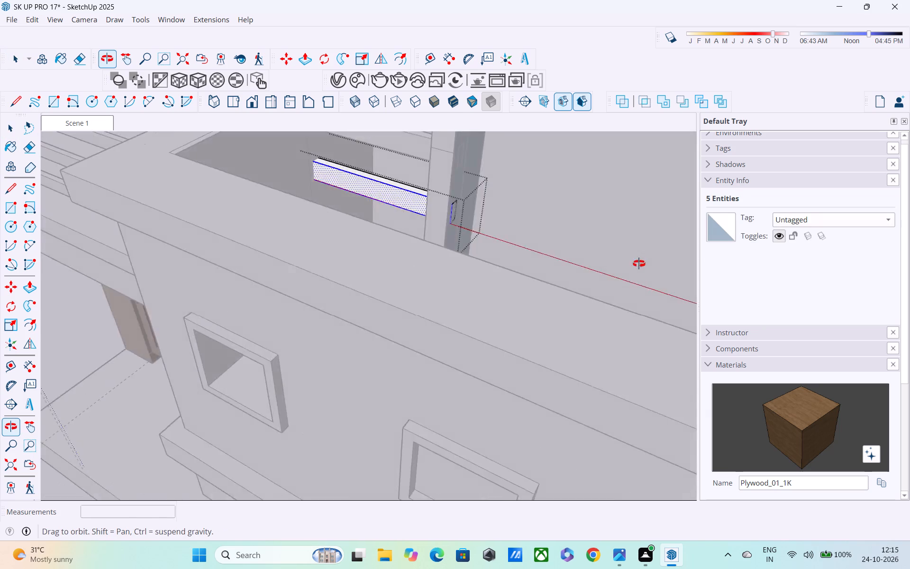
middle_click_drag(639, 264, 466, 273)
scroll(491, 261, "up", 4)
double_click(479, 258)
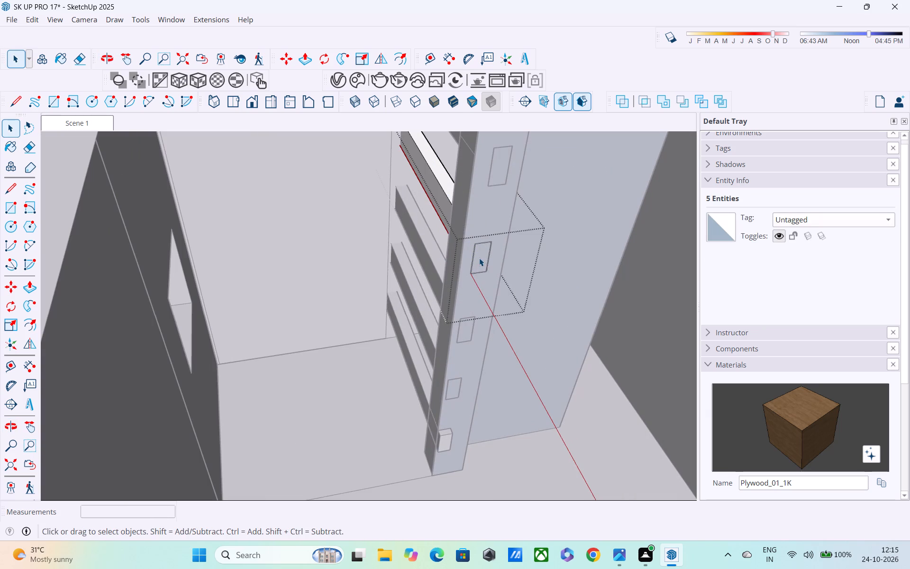
left_click(439, 190)
double_click(477, 256)
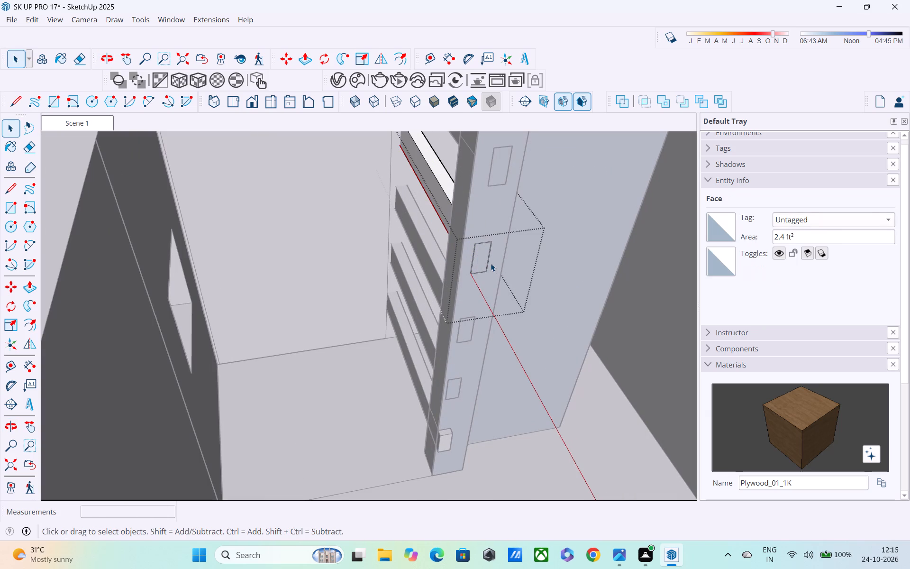
scroll(483, 263, "down", 3)
left_click(489, 223)
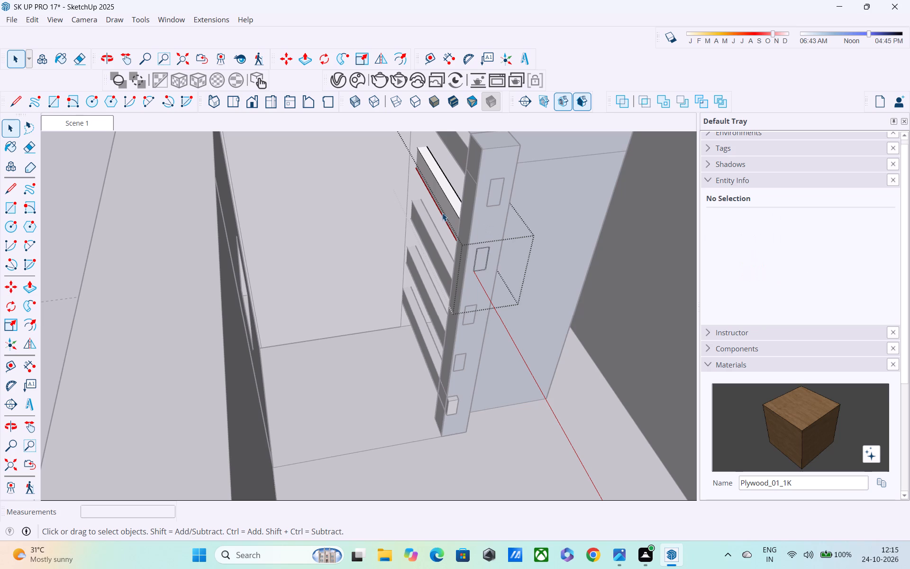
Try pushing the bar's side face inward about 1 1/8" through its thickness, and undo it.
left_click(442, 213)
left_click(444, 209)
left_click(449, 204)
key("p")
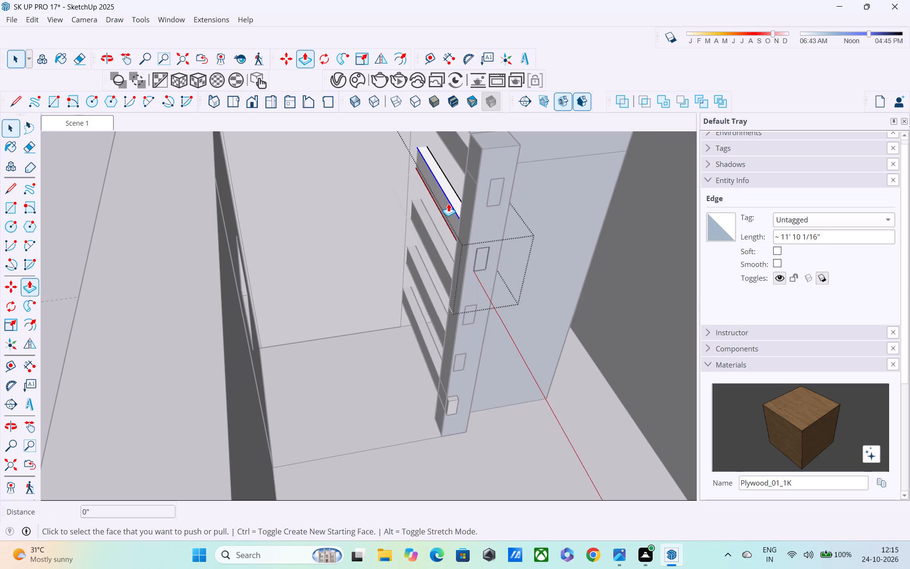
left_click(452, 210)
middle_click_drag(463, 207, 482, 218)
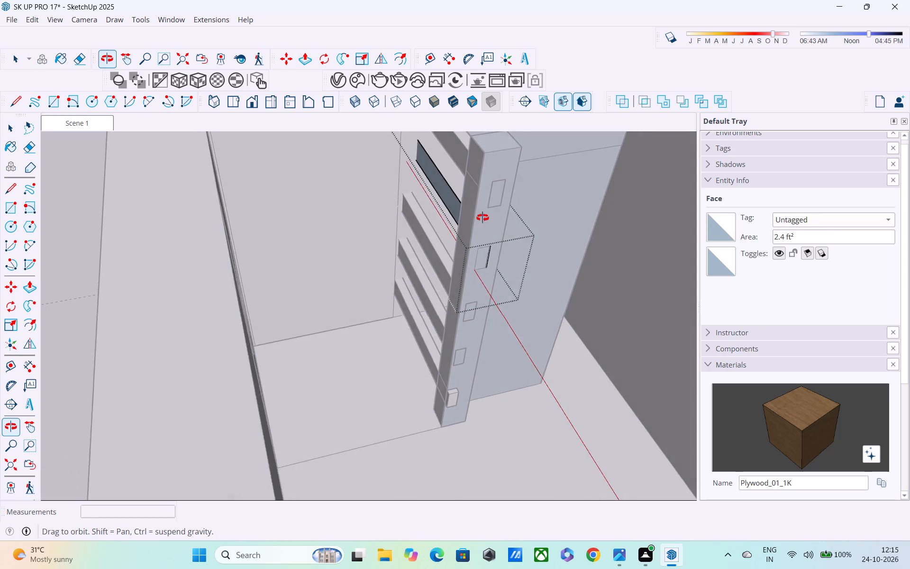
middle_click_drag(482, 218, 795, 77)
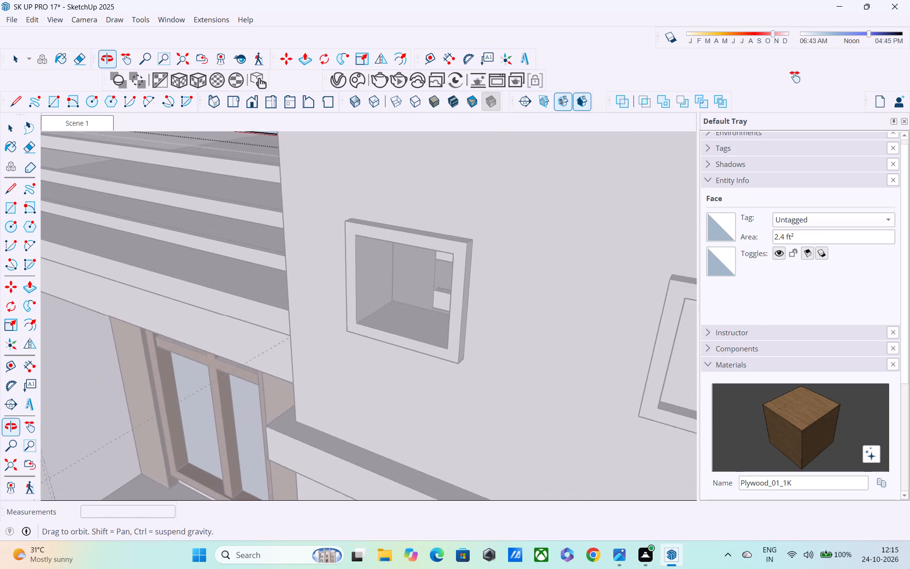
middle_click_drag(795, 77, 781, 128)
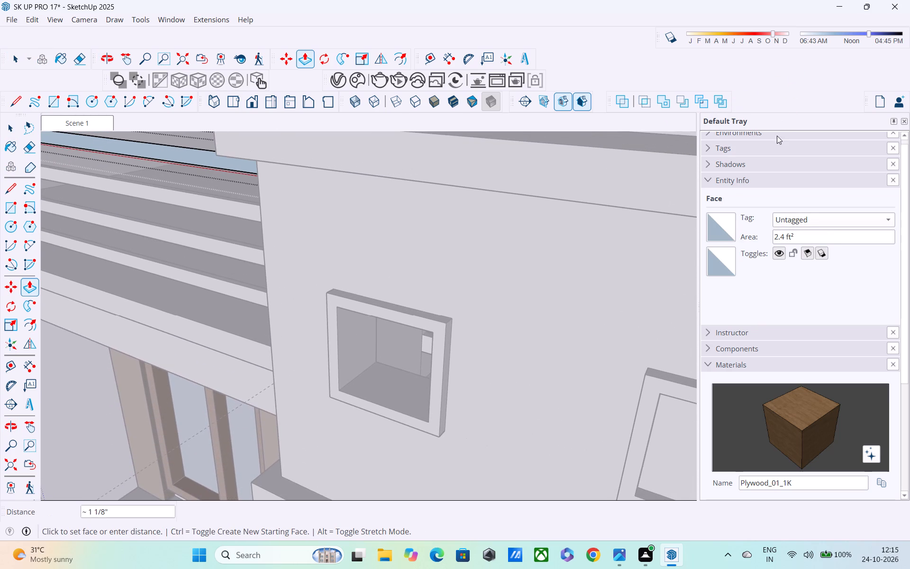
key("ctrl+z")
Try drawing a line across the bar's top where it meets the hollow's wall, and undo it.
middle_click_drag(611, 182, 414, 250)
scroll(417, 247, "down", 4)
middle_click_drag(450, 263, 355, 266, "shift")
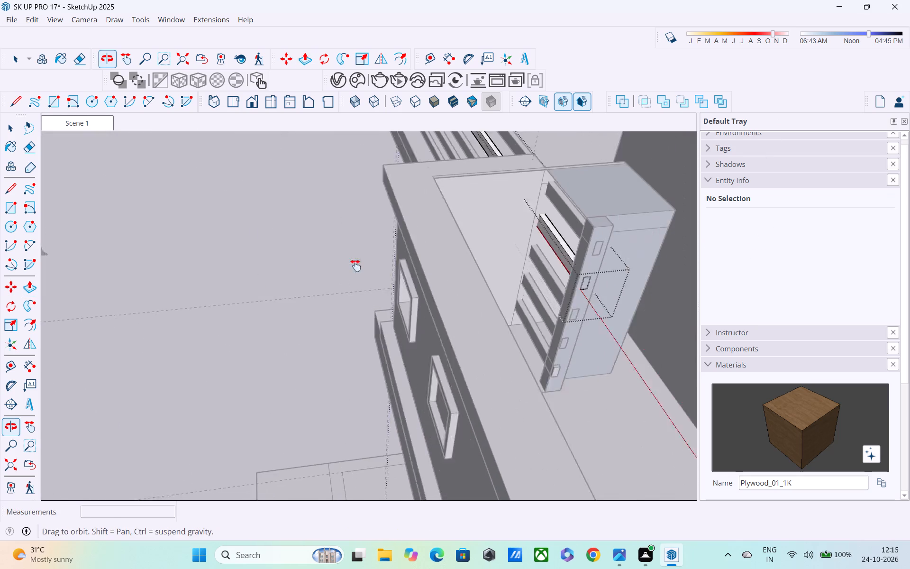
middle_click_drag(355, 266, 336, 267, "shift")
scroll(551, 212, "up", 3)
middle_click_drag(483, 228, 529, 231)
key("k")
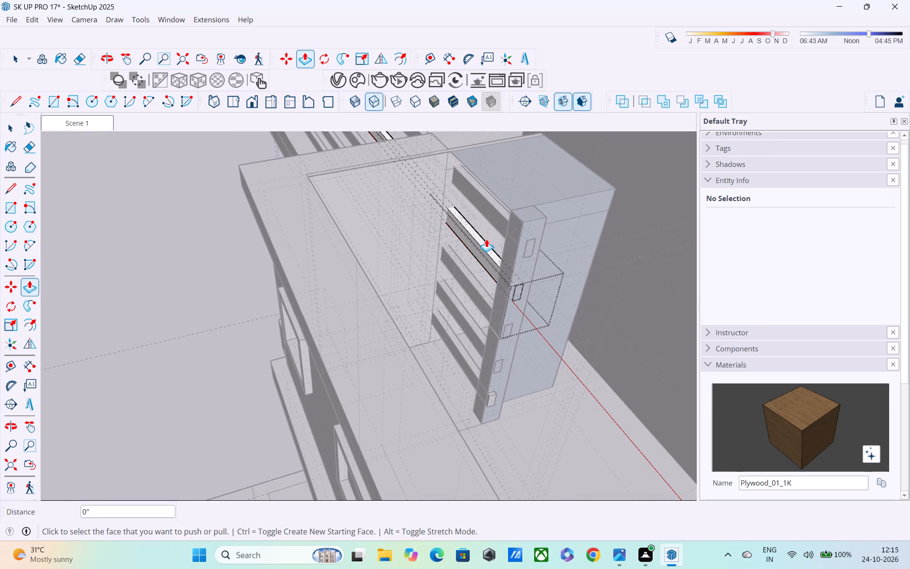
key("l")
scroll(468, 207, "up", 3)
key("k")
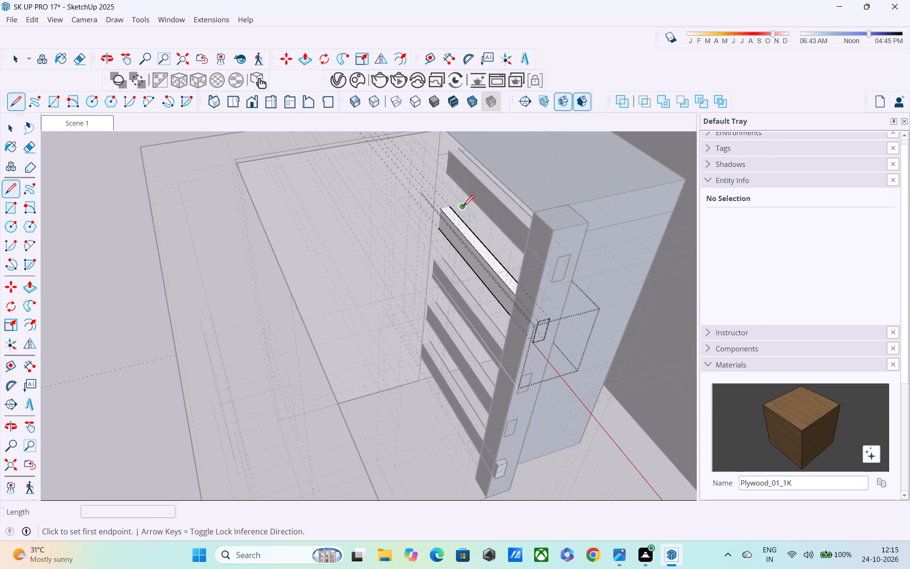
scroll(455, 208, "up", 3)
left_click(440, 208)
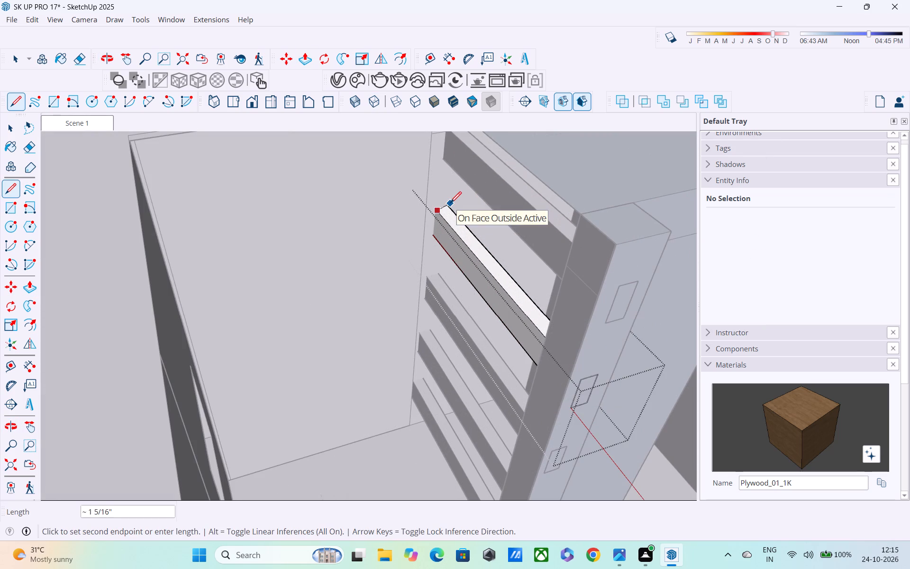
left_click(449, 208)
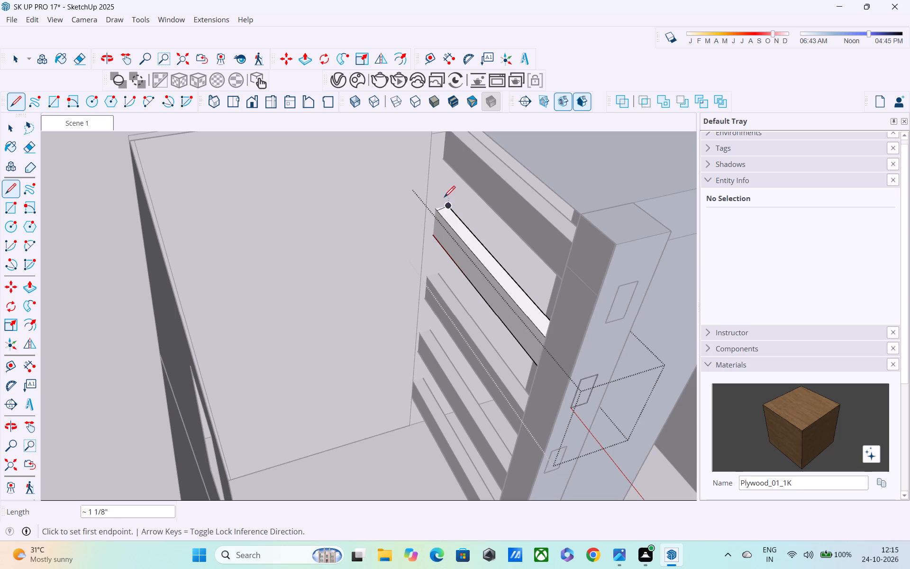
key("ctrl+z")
Draw edges across the bar's top, about 1 1/8", and down its near side, about 2 3/8", where it meets the hollow's wall.
scroll(442, 206, "up", 8)
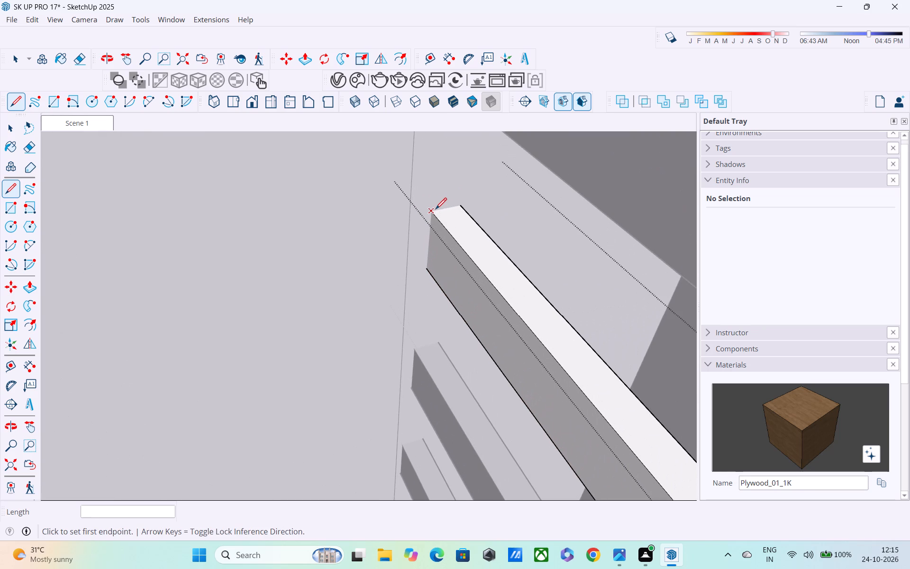
left_click(436, 210)
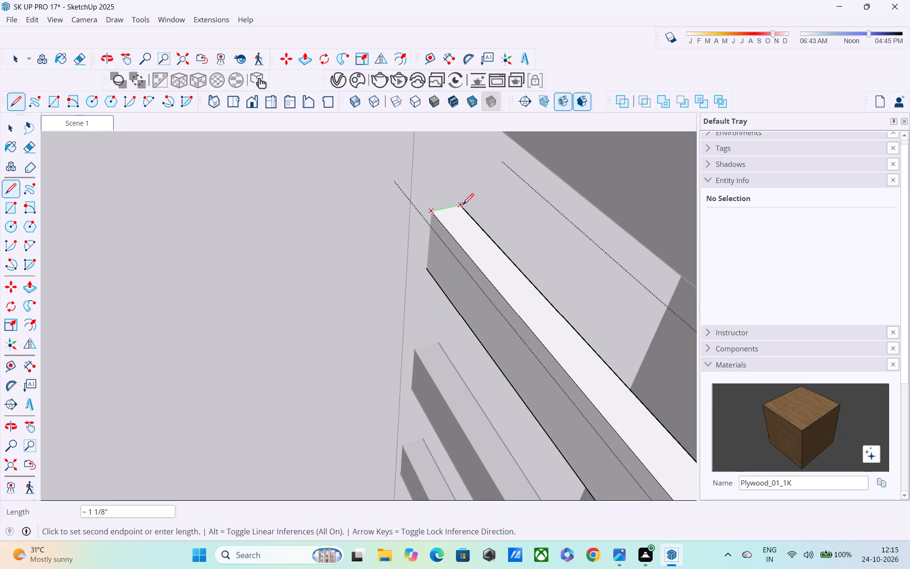
left_click(463, 206)
left_click(432, 213)
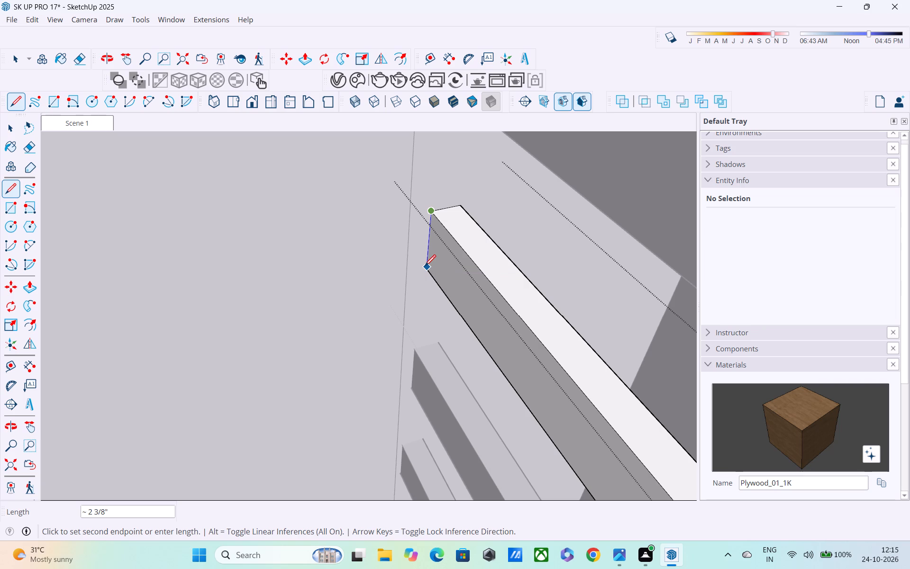
middle_click_drag(425, 267, 425, 288, "shift")
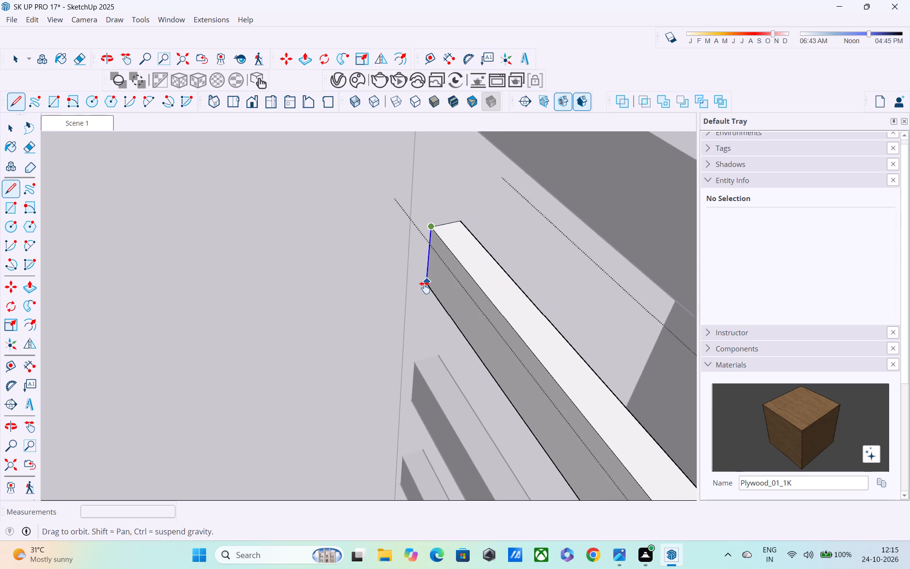
middle_click_drag(425, 288, 425, 294, "shift")
scroll(423, 294, "up", 2)
middle_click_drag(424, 289, 471, 170)
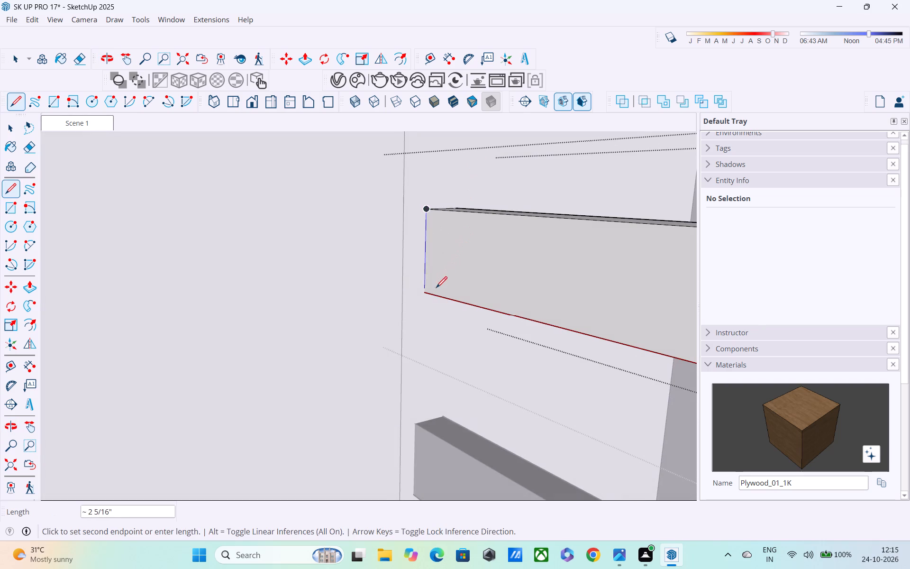
left_click(430, 294)
Draw edges along the bar's underside and up its far side to close the cross-section outline at the hollow's wall.
middle_click_drag(433, 299, 379, 328)
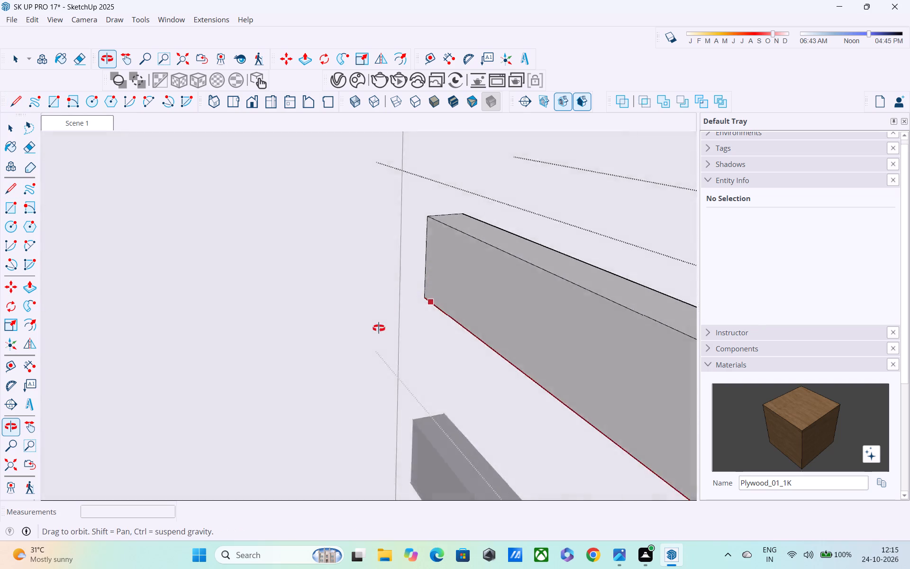
middle_click_drag(379, 328, 376, 149)
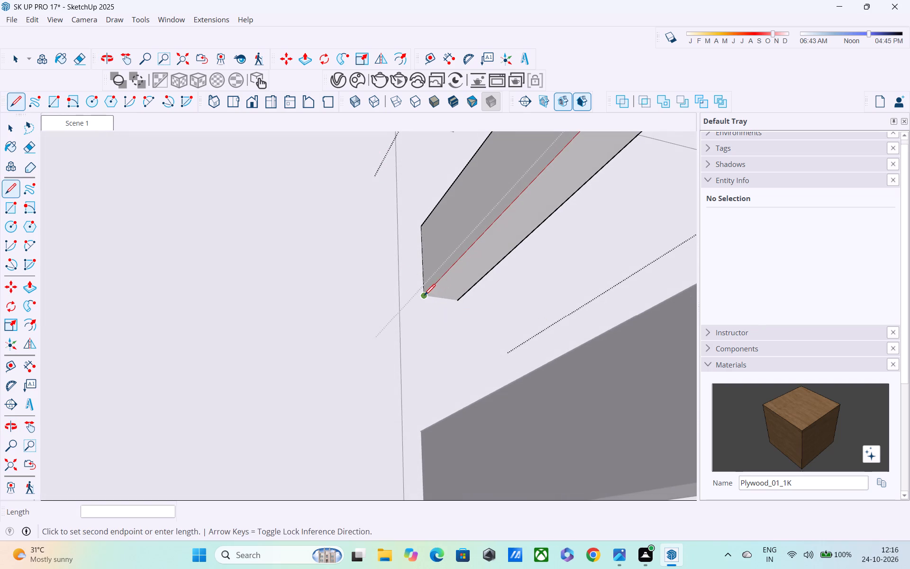
left_click(424, 296)
left_click(458, 301)
scroll(477, 295, "up", 1)
middle_click_drag(472, 293, 373, 317)
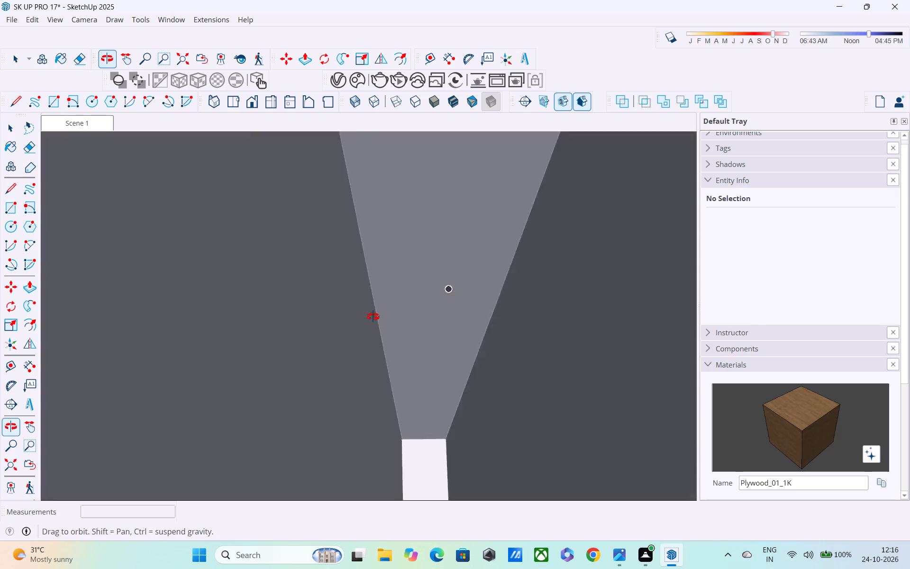
middle_click_drag(373, 317, 316, 356)
left_click(445, 283)
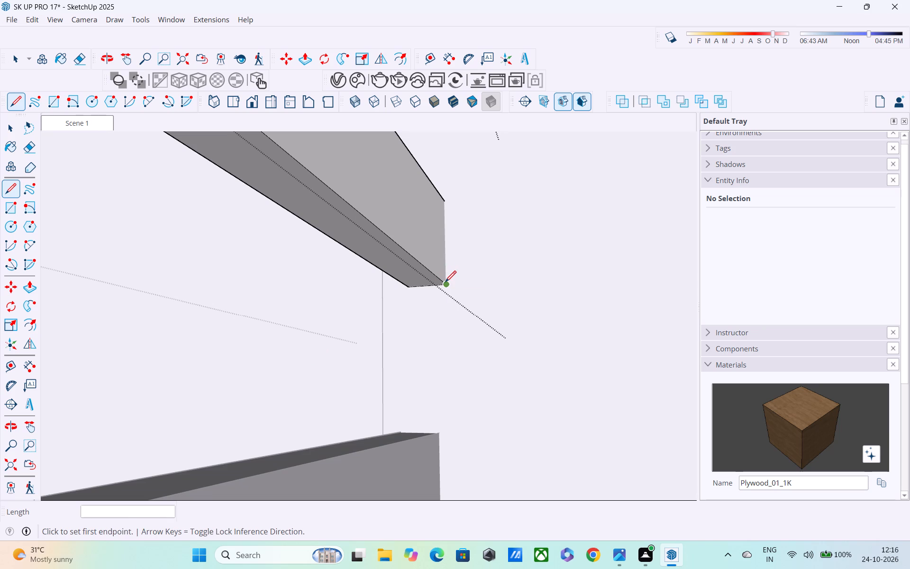
left_click(450, 200)
Push the bar's top face down about 2 3/8" to remove the bar section crossing the hollow.
middle_click_drag(448, 219, 547, 250)
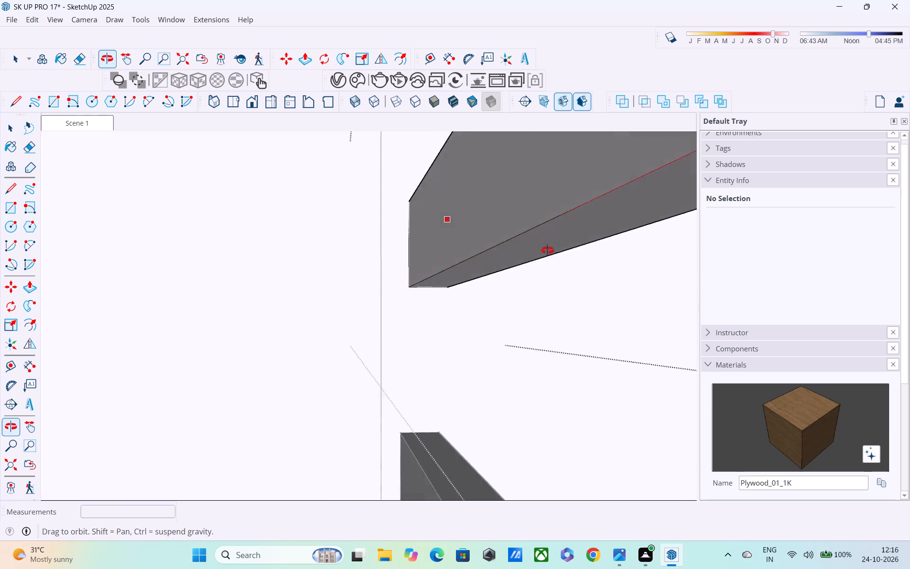
middle_click_drag(547, 250, 664, 316)
scroll(633, 300, "down", 4)
key("space")
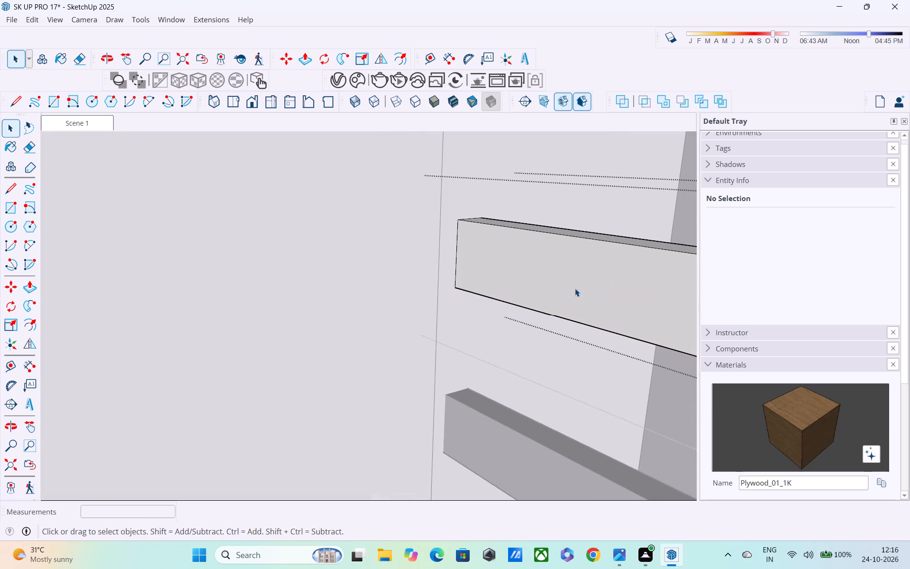
key("p")
middle_click_drag(581, 244, 544, 300)
left_click(570, 227)
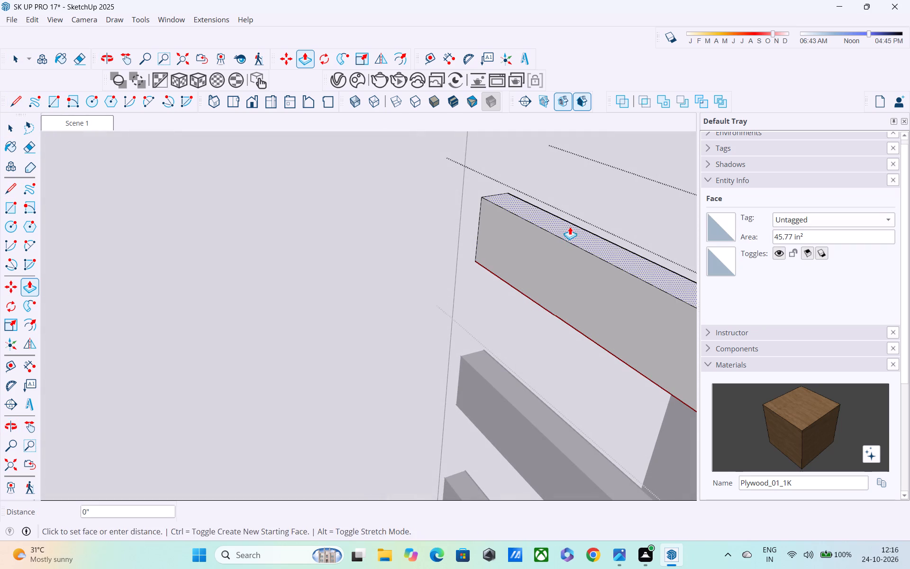
left_click_drag(575, 229, 573, 279)
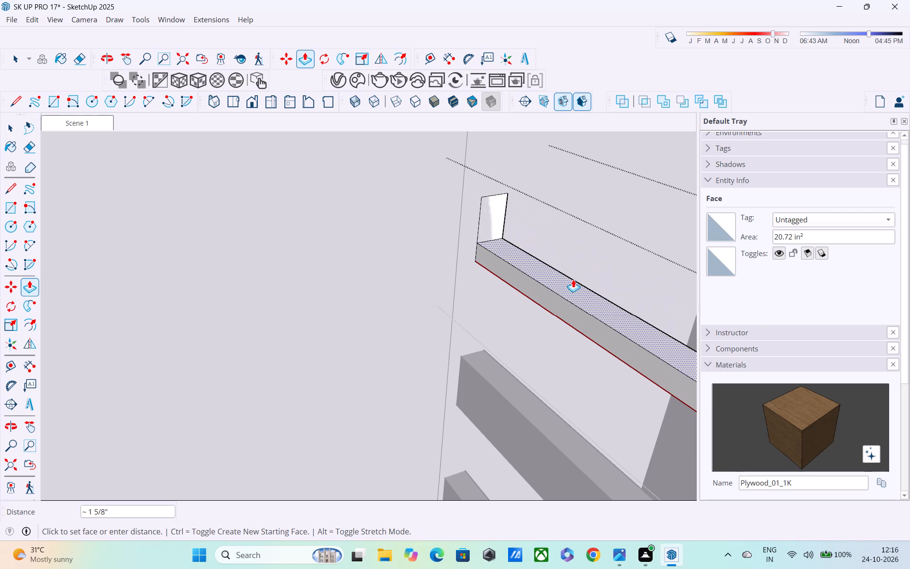
left_click_drag(573, 279, 573, 310)
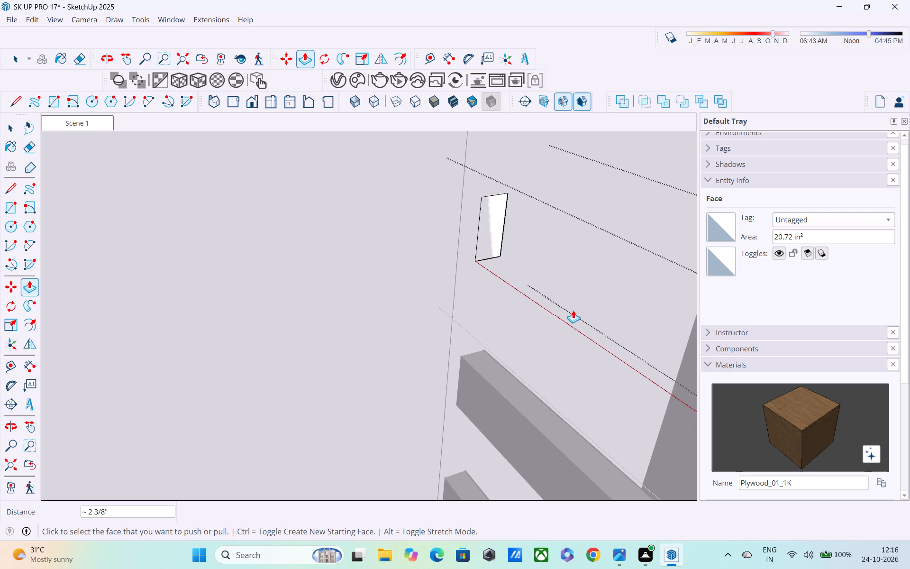
Open the next bar down for editing and draw an edge across its top where it meets the hollow's wall.
middle_click_drag(566, 312, 561, 262)
scroll(562, 268, "down", 5)
scroll(564, 312, "down", 5)
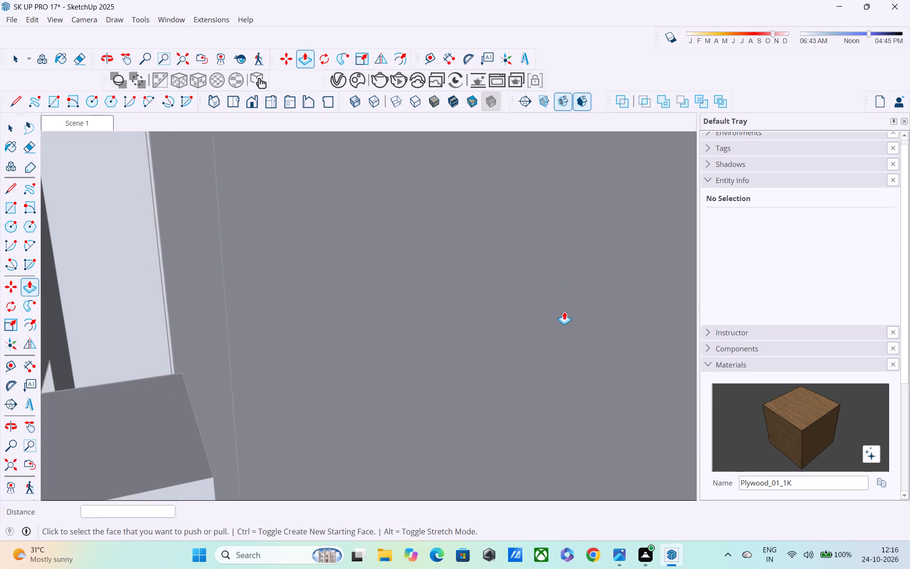
middle_click_drag(570, 321, 96, 348, "shift")
scroll(90, 339, "down", 1, "shift")
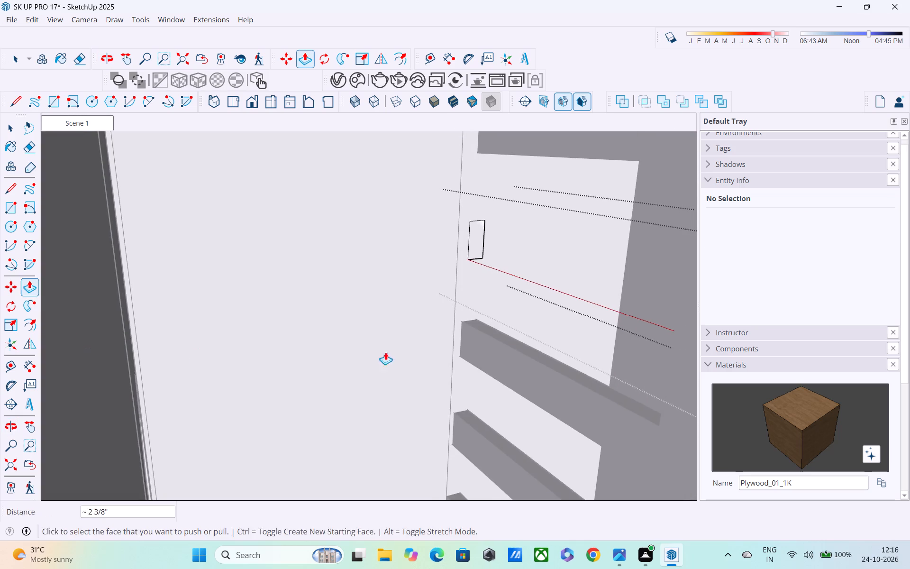
middle_click_drag(436, 352, 418, 313)
key("space")
double_click(483, 345)
double_click(502, 348)
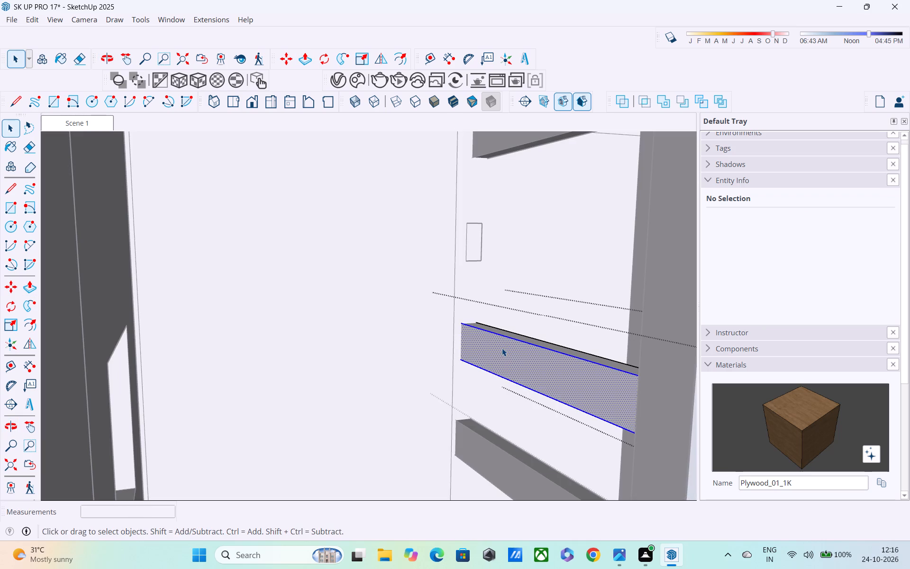
key("l")
scroll(462, 319, "up", 3)
left_click(460, 328)
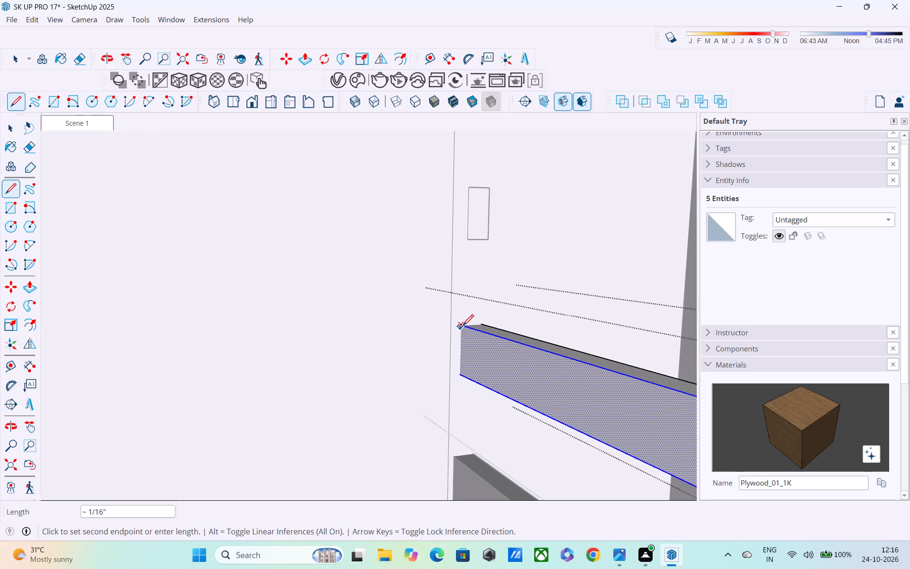
scroll(488, 324, "up", 1)
middle_click_drag(488, 324, 472, 419)
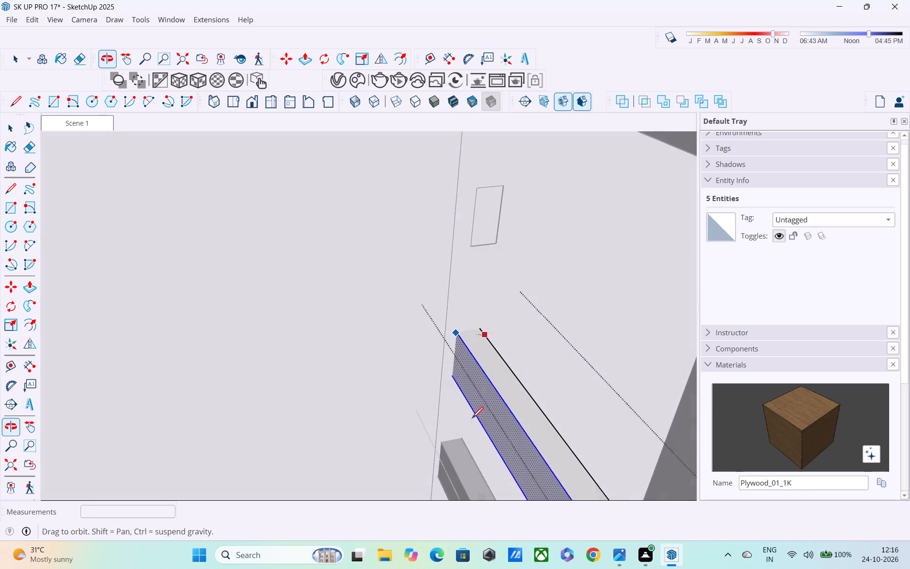
middle_click_drag(472, 419, 471, 422)
scroll(484, 339, "up", 3)
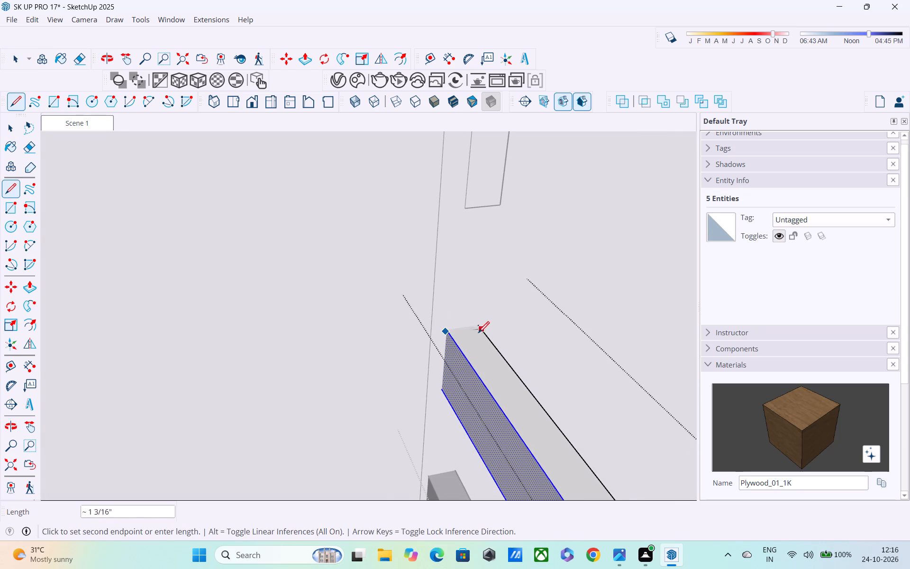
key("Escape")
left_click(448, 330)
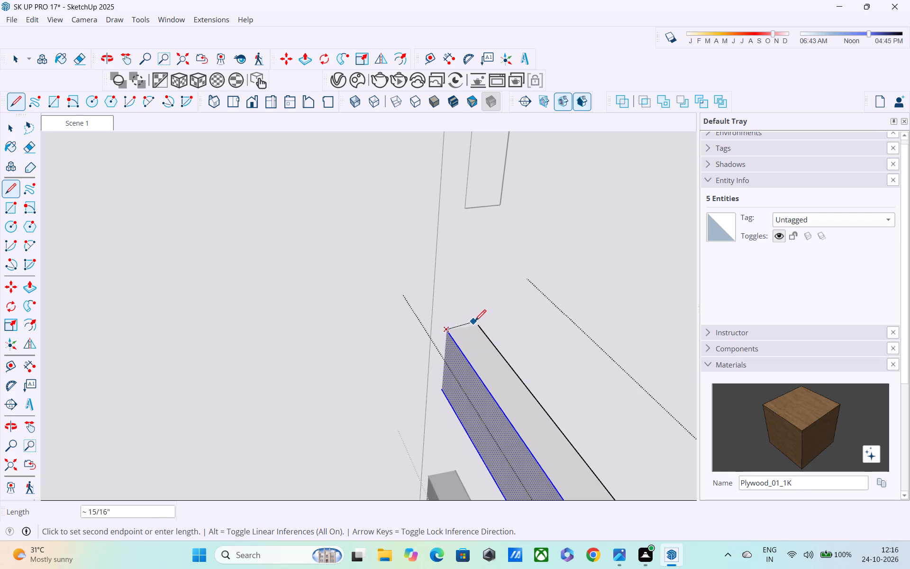
left_click(480, 326)
Draw edges down the bar's near side and along its underside where it meets the hollow's wall.
middle_click_drag(480, 327, 487, 320)
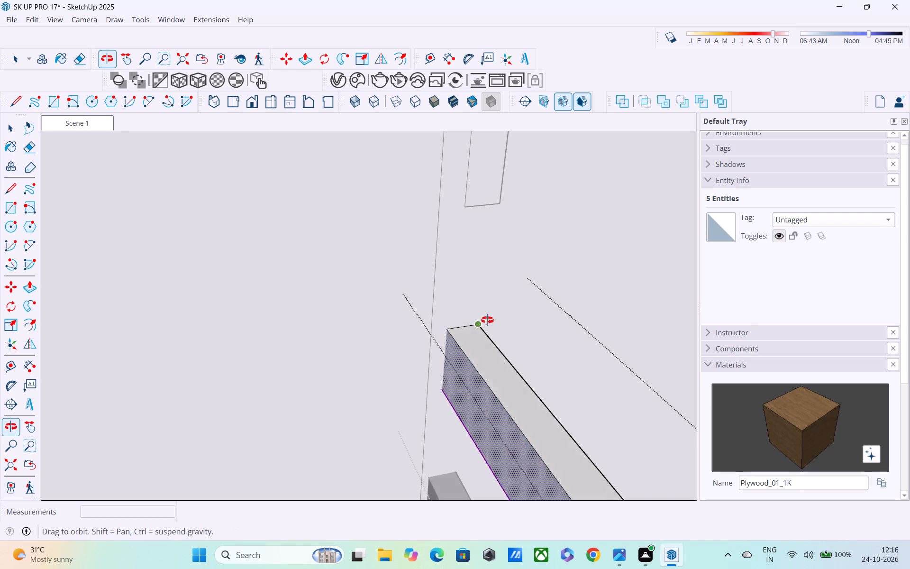
middle_click_drag(487, 320, 575, 224)
left_click(455, 317)
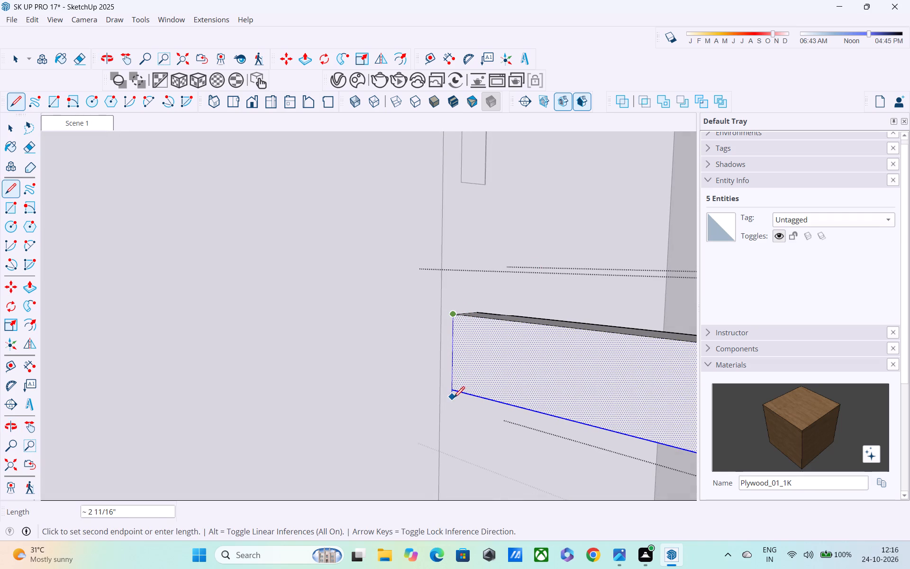
left_click(455, 392)
middle_click_drag(458, 388, 393, 286)
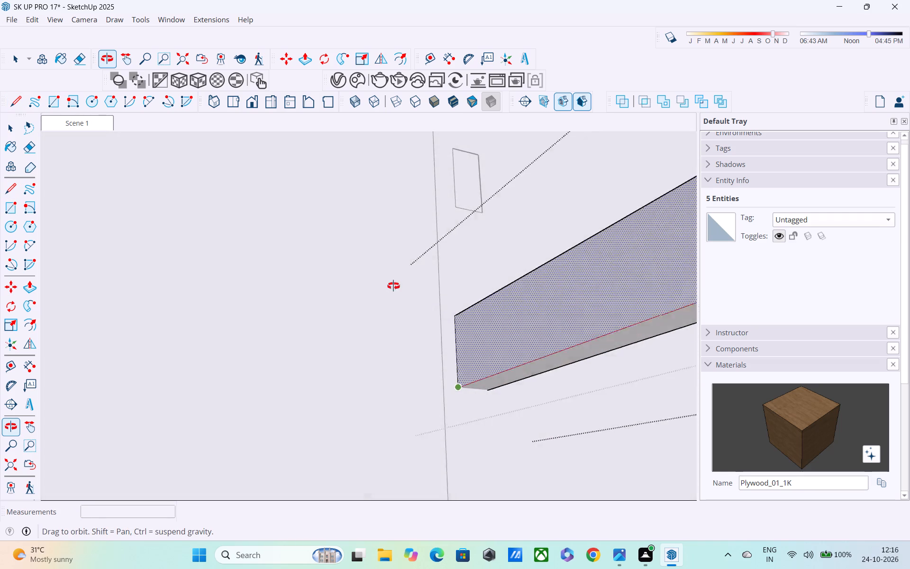
middle_click_drag(393, 286, 349, 263)
left_click(464, 385)
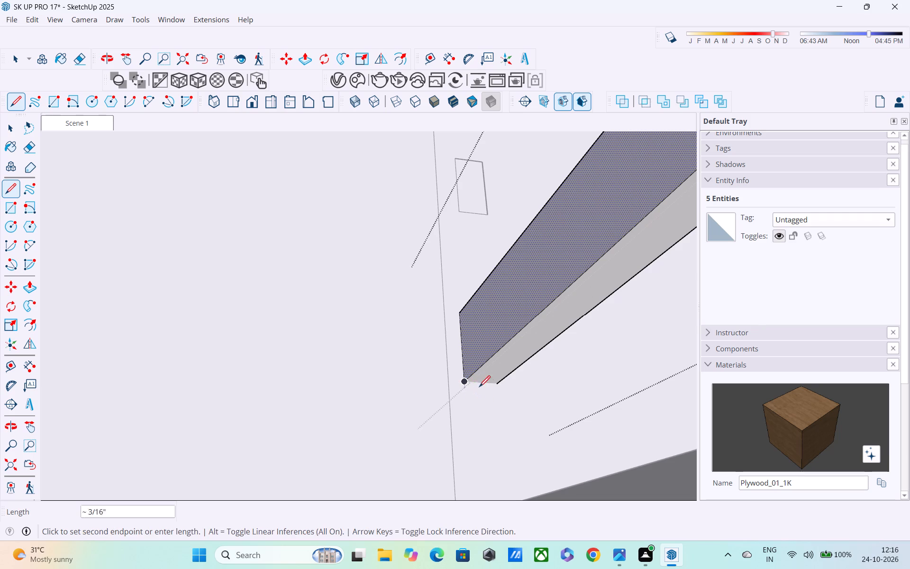
left_click(500, 385)
Draw an edge about 2 7/16" up the bar's far side to close the cross-section outline at the hollow's wall.
middle_click_drag(506, 383, 367, 415)
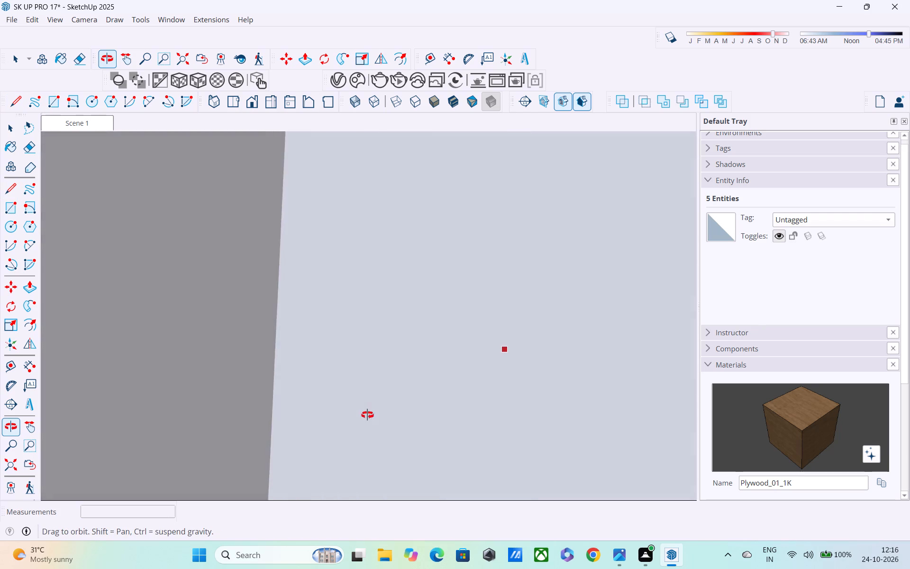
middle_click_drag(367, 415, 457, 415)
scroll(501, 389, "up", 8)
middle_click_drag(519, 359, 433, 410)
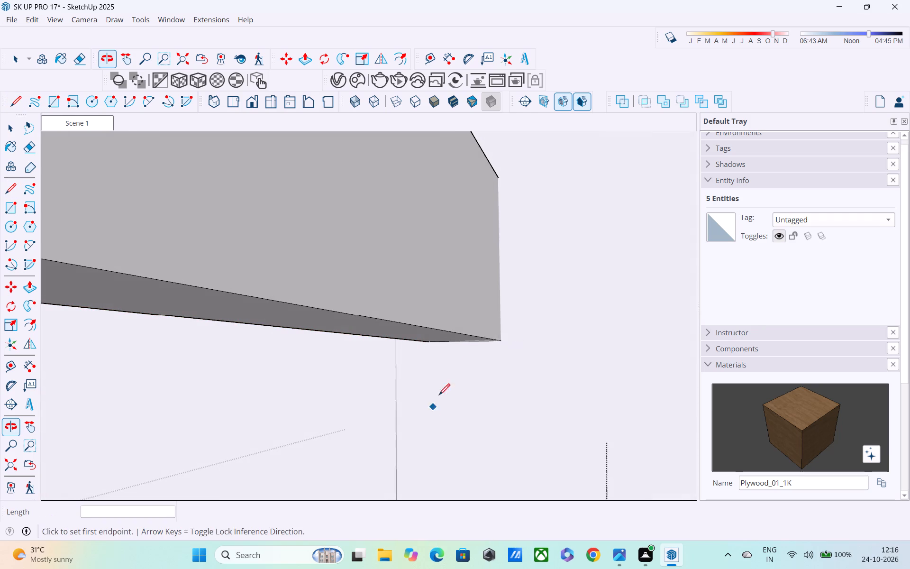
left_click(499, 341)
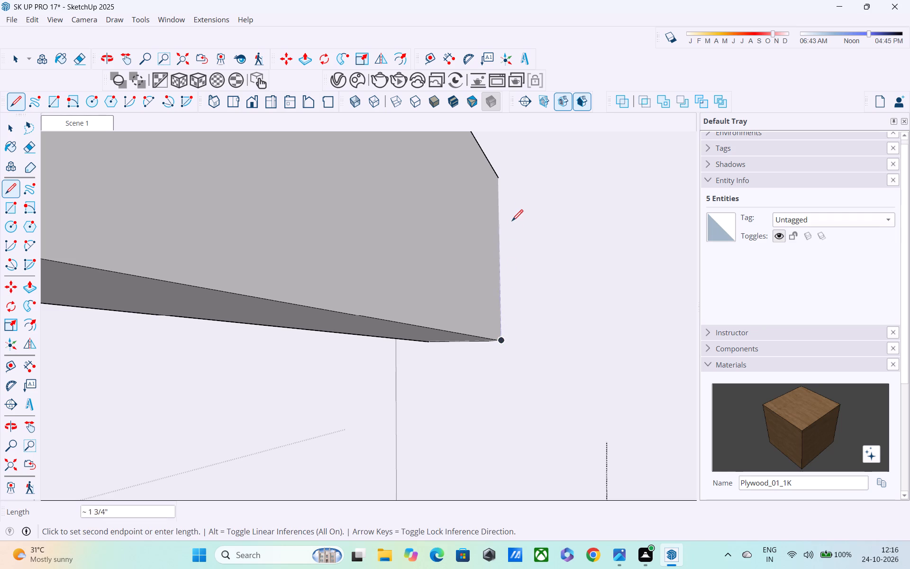
left_click(499, 178)
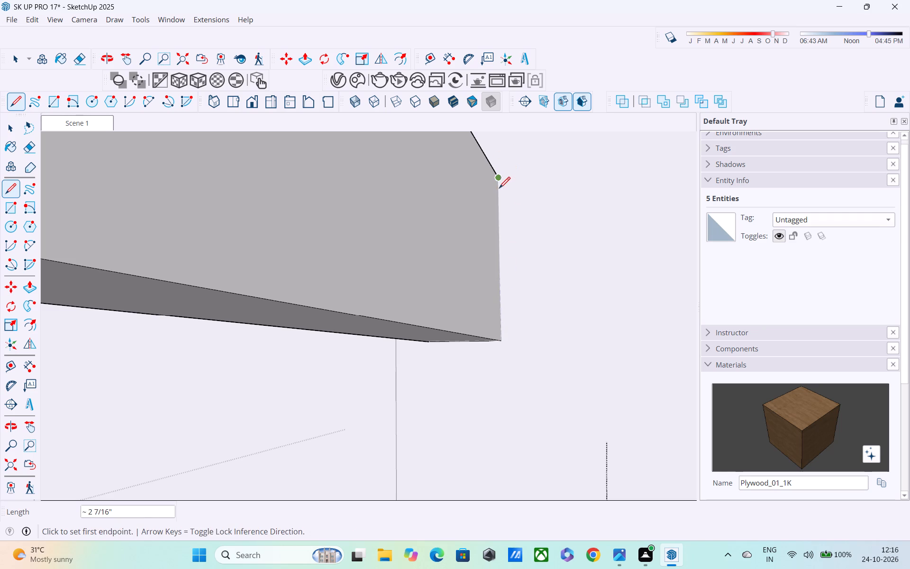
Push the bar's top face down to its underside to remove the bar section crossing the hollow.
middle_click_drag(510, 236, 519, 383)
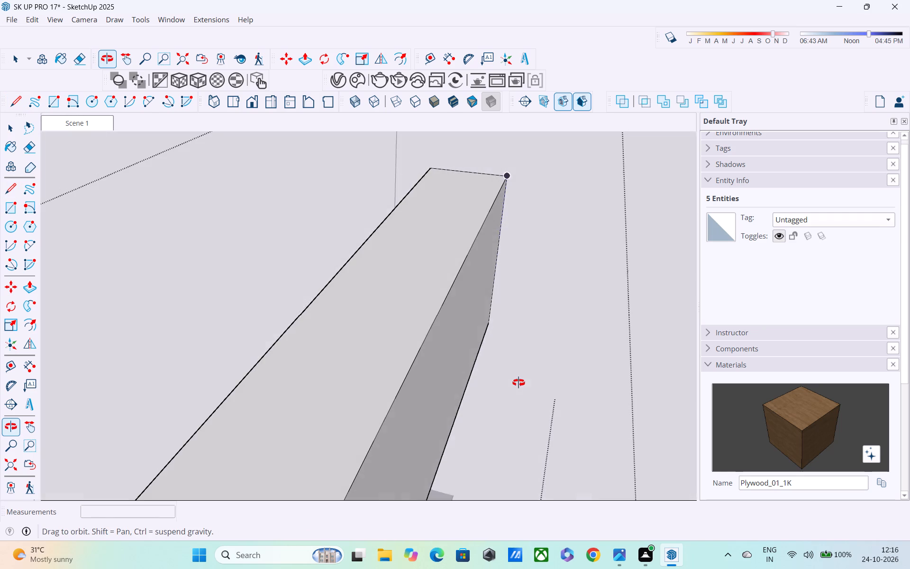
middle_click_drag(519, 383, 585, 370)
key("p")
left_click_drag(558, 350, 556, 357)
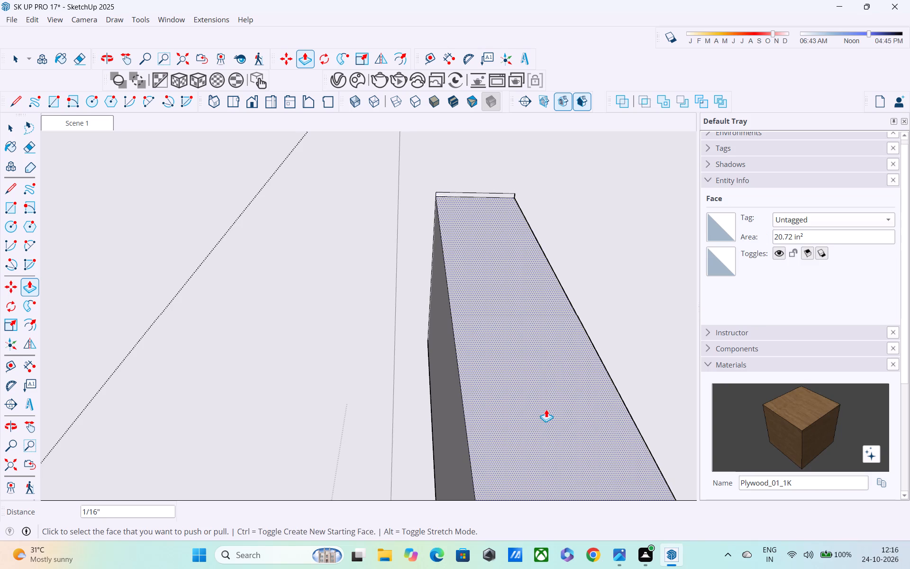
middle_click_drag(546, 402, 642, 340)
left_click_drag(565, 370, 561, 396)
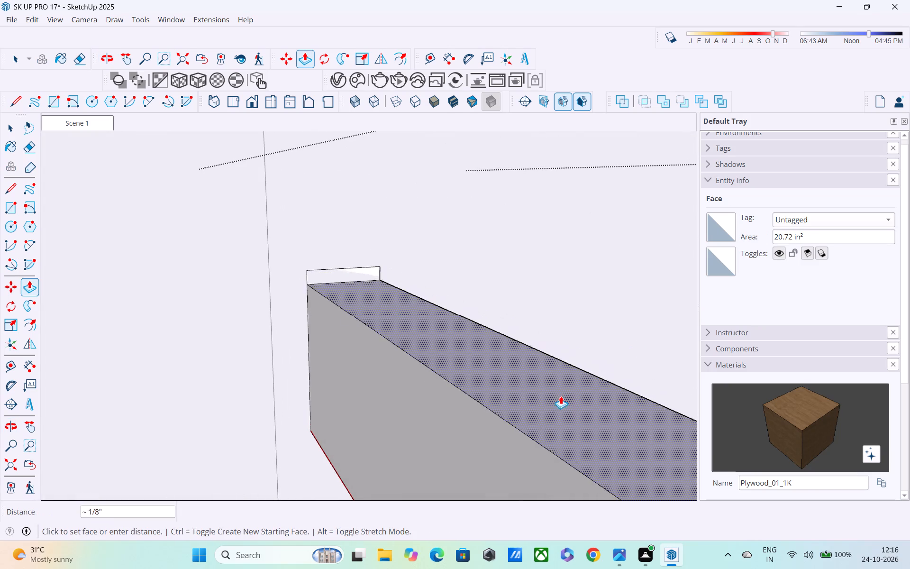
left_click_drag(561, 396, 558, 405)
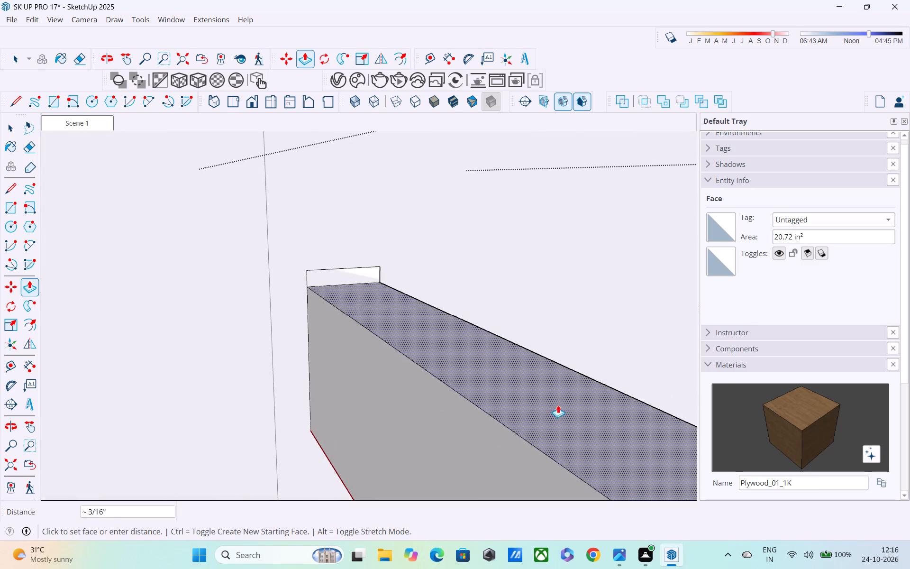
left_click_drag(558, 405, 545, 511)
left_click(544, 512)
middle_click_drag(542, 459, 537, 385)
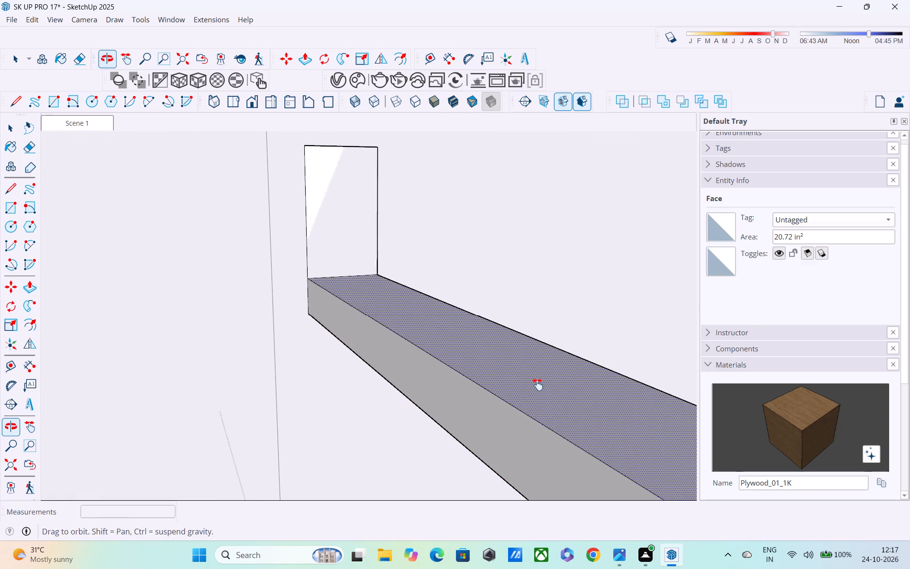
middle_click_drag(537, 385, 535, 377)
left_click_drag(540, 372, 533, 453)
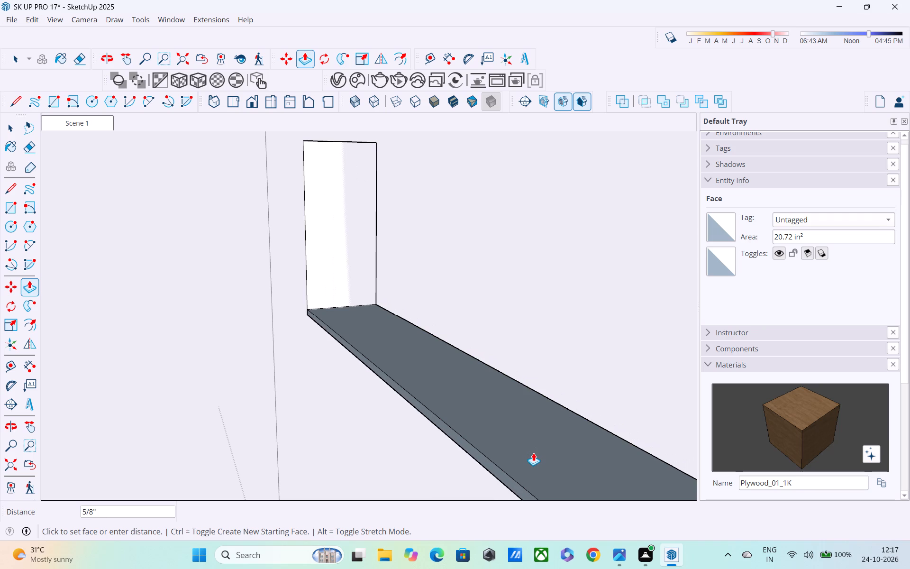
left_click_drag(533, 453, 548, 449)
left_click(548, 449)
Open the following bar down for editing and draw an edge about 1 1/8" across its top at the hollow's wall.
middle_click_drag(548, 453, 557, 403)
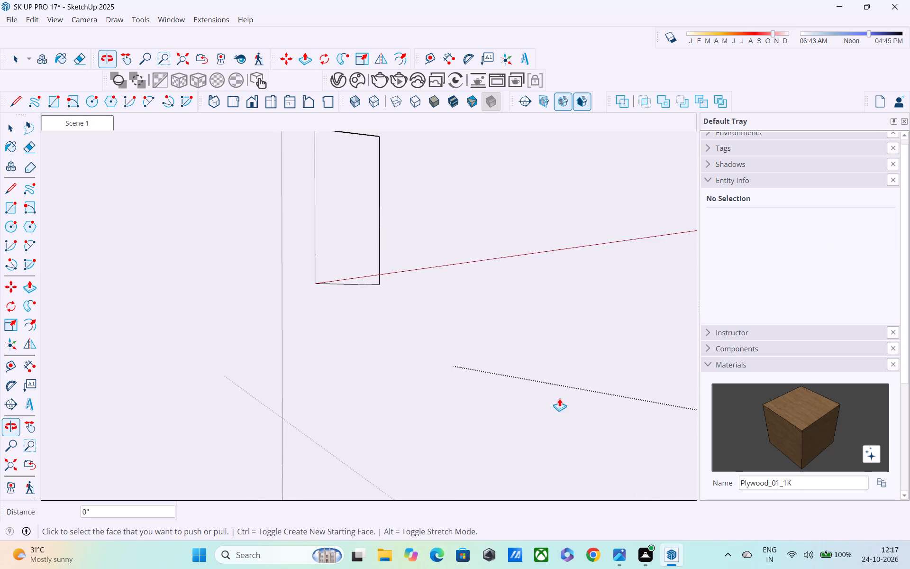
scroll(561, 393, "down", 7)
middle_click_drag(564, 408, 531, 282)
scroll(531, 299, "down", 3)
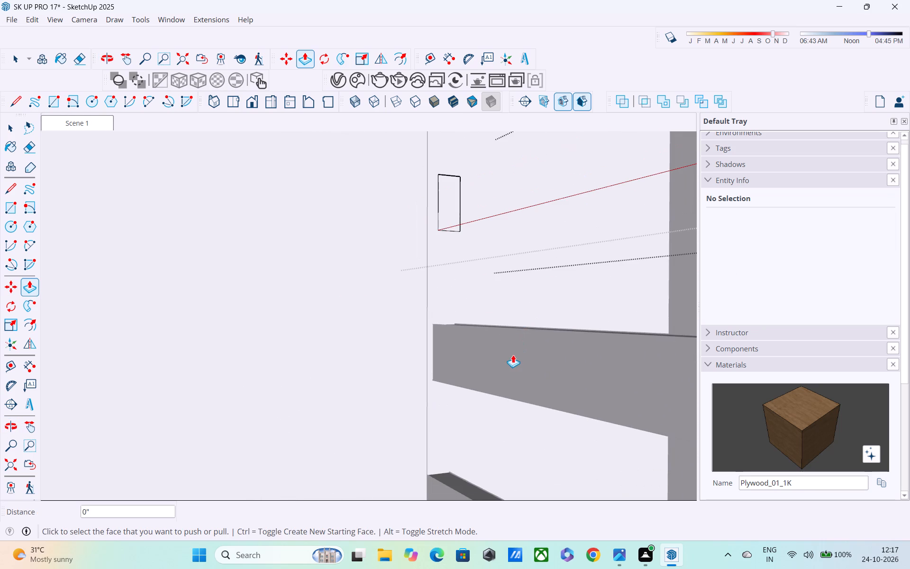
key("space")
double_click(512, 357)
middle_click_drag(520, 355, 421, 430)
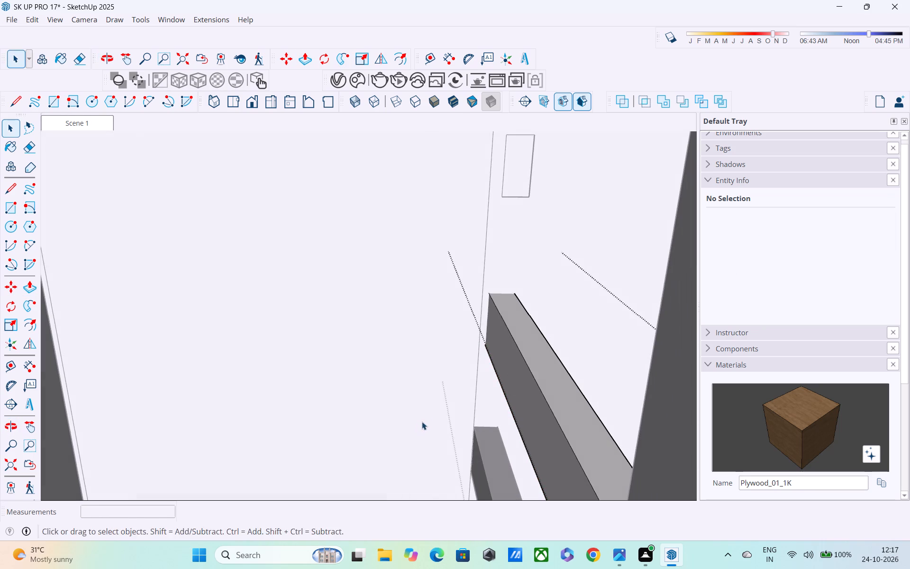
key("l")
scroll(514, 291, "up", 2)
scroll(501, 299, "down", 13)
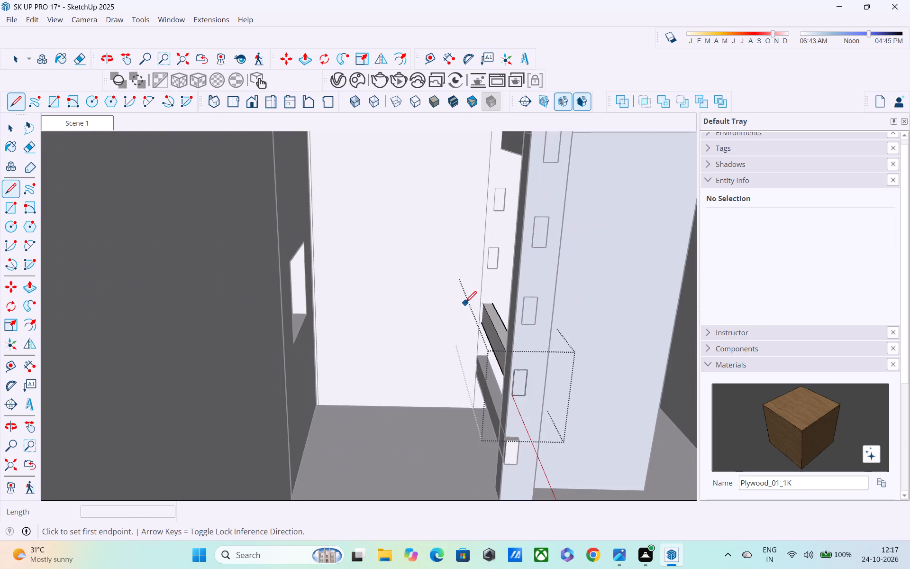
scroll(478, 298, "up", 10)
left_click(482, 310)
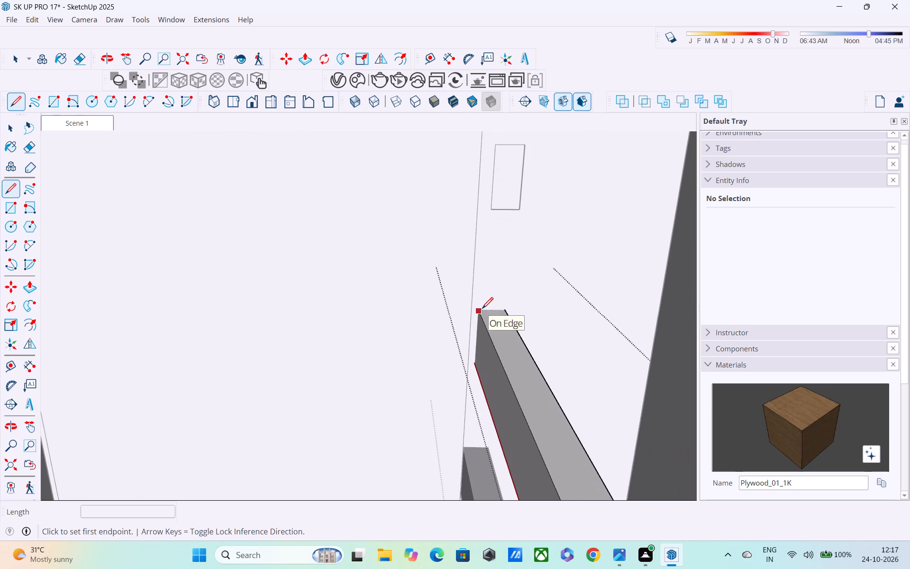
scroll(505, 314, "up", 8)
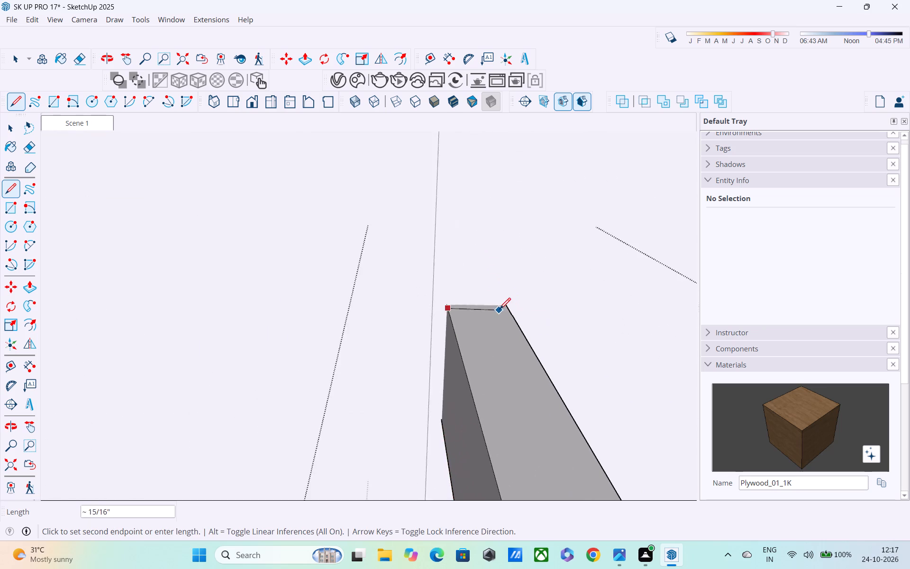
scroll(493, 303, "up", 3)
key("Escape")
left_click(430, 307)
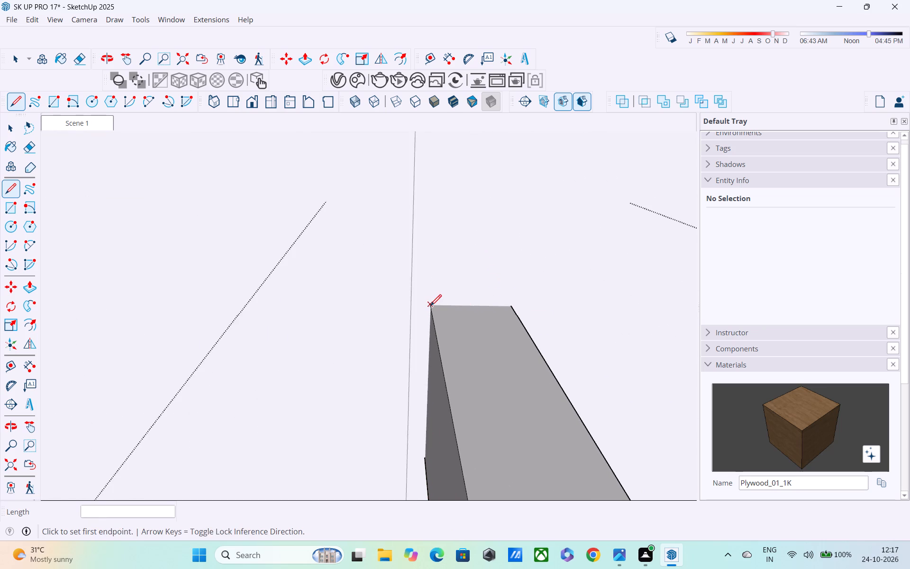
left_click(513, 305)
Draw edges down this bar's near side, about 2 7/16", and along its underside, about 1 1/8", at the hollow's wall.
middle_click_drag(504, 337, 609, 259)
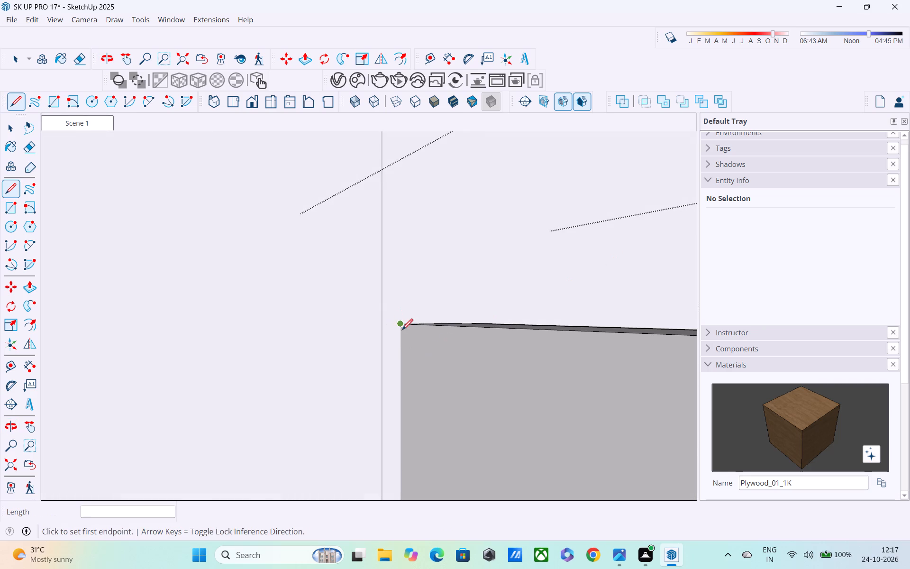
left_click(400, 326)
middle_click_drag(406, 388, 406, 385)
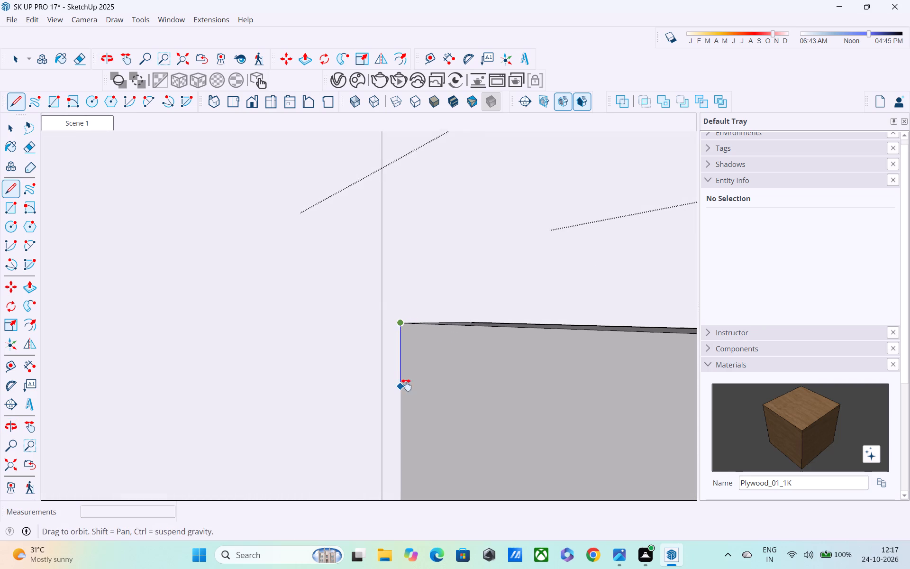
middle_click_drag(406, 385, 438, 281)
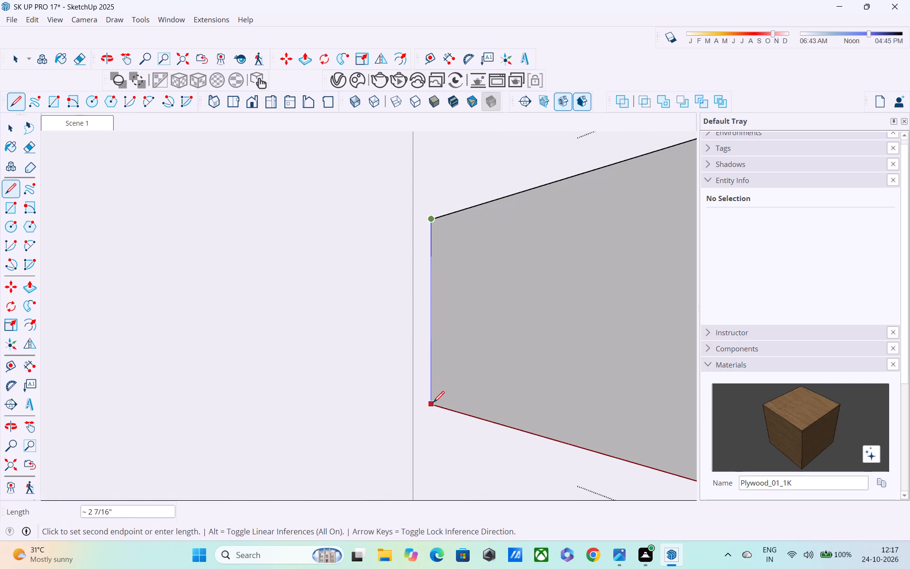
left_click(433, 404)
middle_click_drag(440, 394, 326, 274)
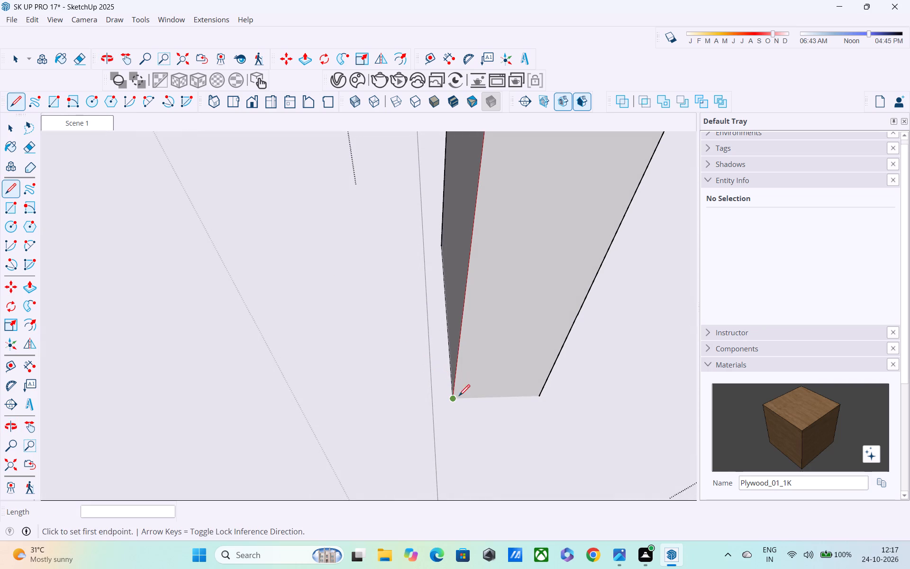
left_click(452, 400)
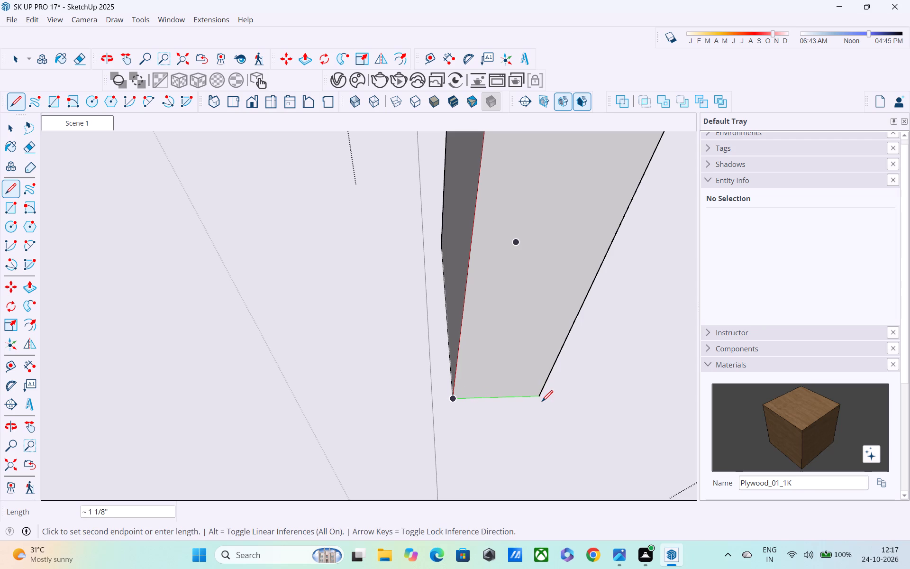
left_click(541, 397)
middle_click_drag(493, 388, 483, 391)
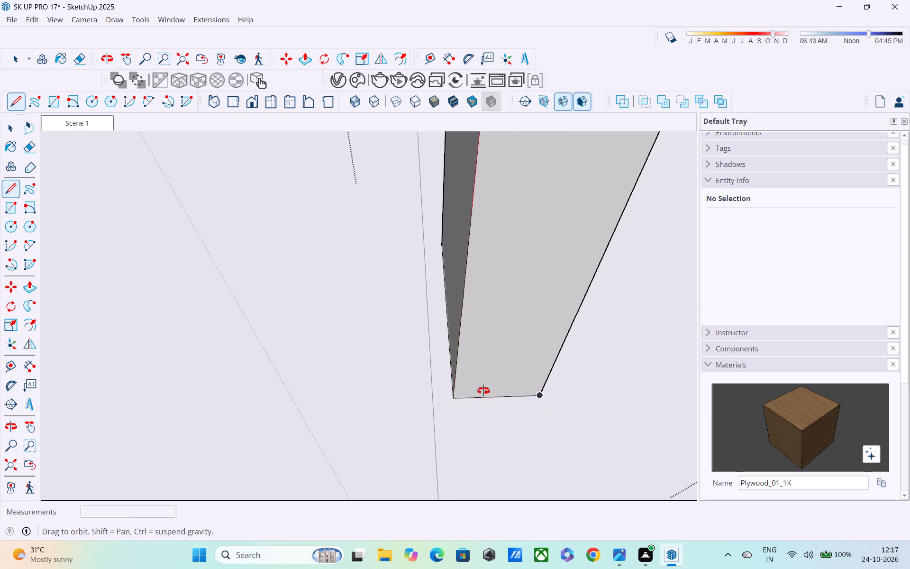
Draw an edge about 2 7/16" up the bar's far side to close the cross-section outline at the hollow's wall.
middle_click_drag(483, 391, 304, 492)
left_click(571, 350)
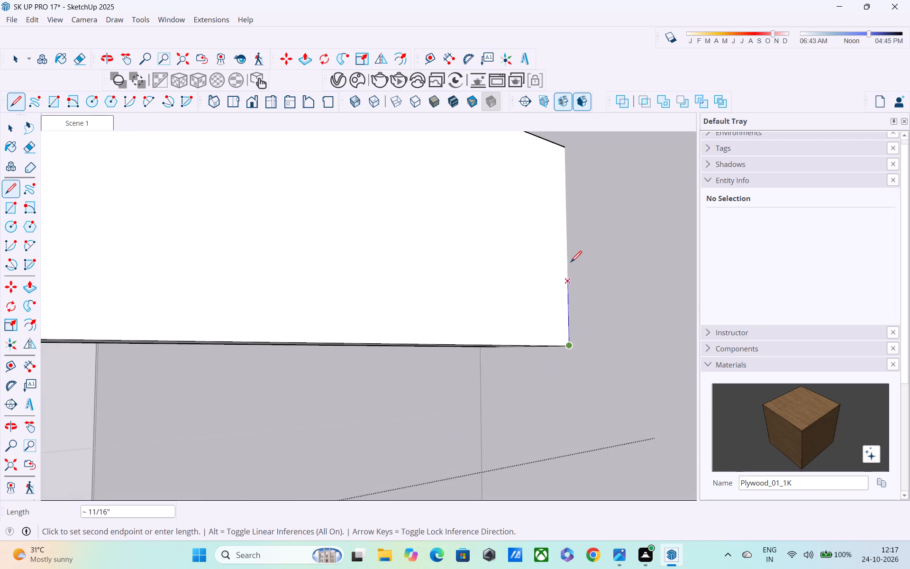
middle_click_drag(570, 241, 578, 373, "shift")
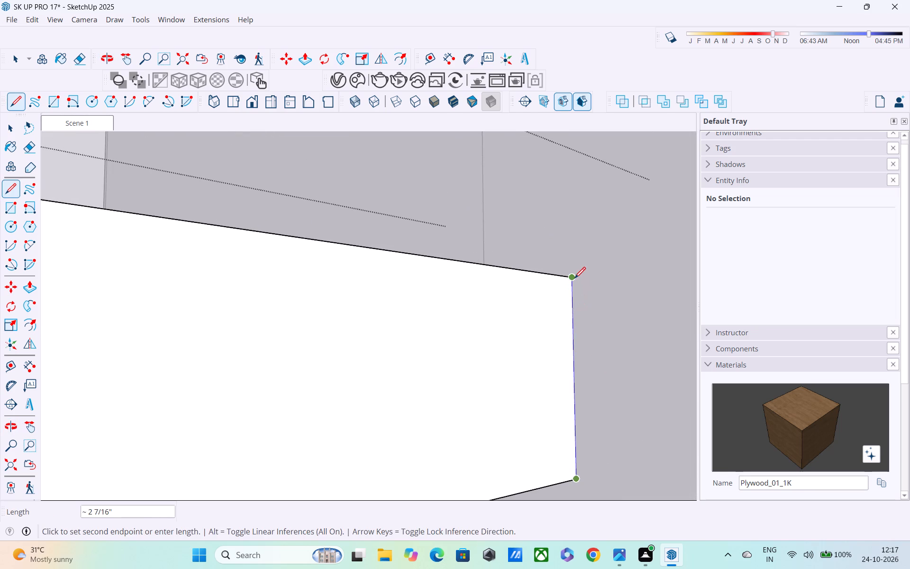
left_click(574, 279)
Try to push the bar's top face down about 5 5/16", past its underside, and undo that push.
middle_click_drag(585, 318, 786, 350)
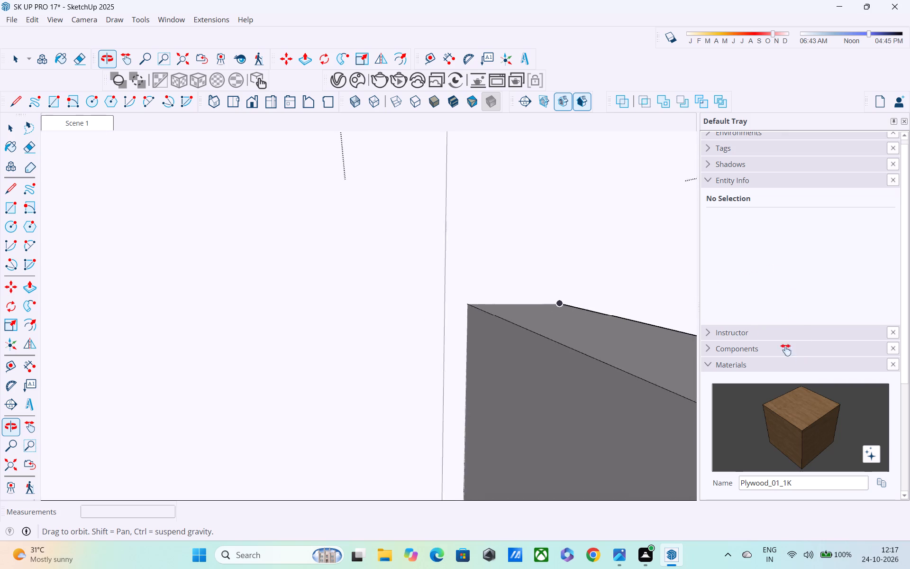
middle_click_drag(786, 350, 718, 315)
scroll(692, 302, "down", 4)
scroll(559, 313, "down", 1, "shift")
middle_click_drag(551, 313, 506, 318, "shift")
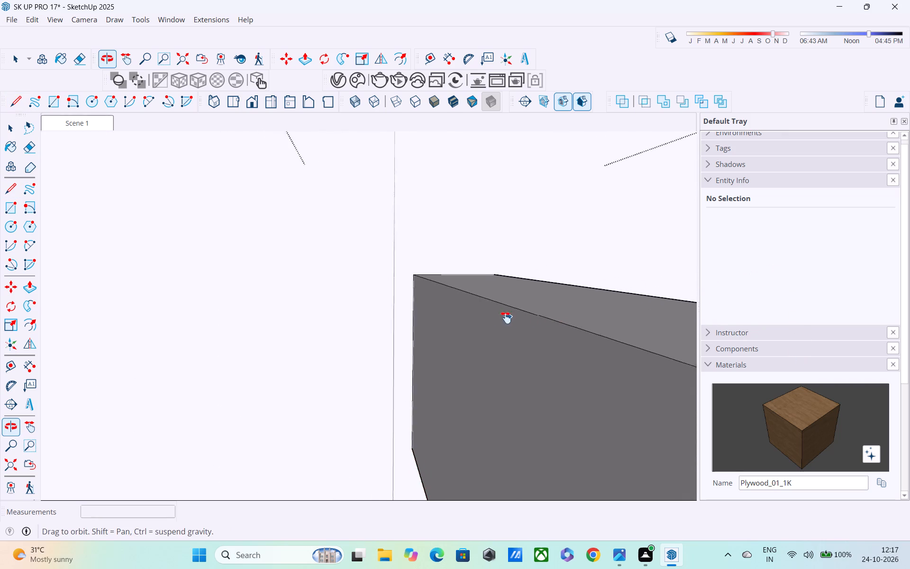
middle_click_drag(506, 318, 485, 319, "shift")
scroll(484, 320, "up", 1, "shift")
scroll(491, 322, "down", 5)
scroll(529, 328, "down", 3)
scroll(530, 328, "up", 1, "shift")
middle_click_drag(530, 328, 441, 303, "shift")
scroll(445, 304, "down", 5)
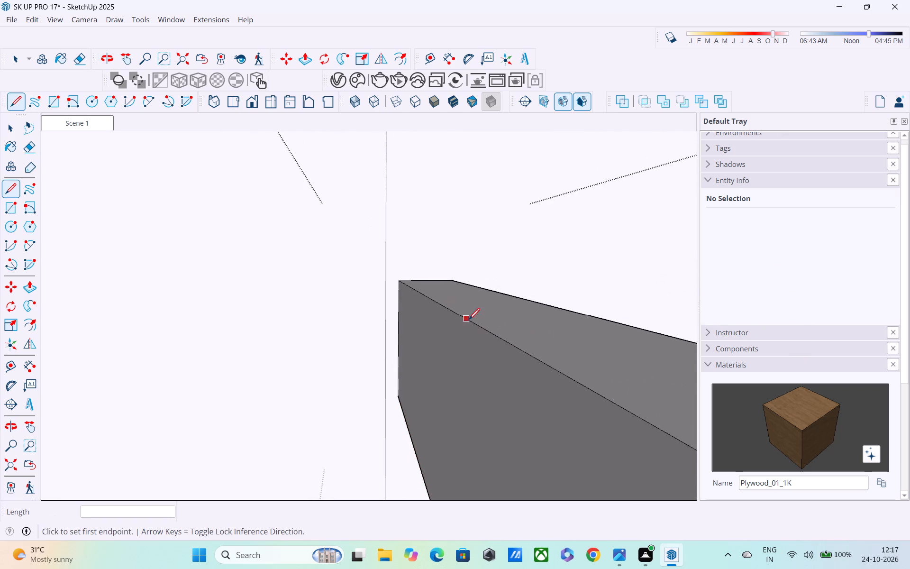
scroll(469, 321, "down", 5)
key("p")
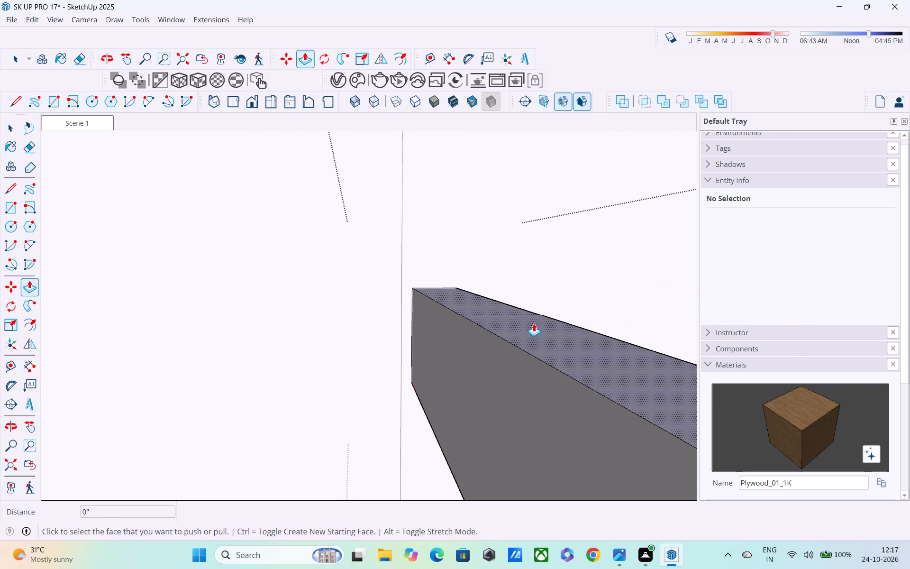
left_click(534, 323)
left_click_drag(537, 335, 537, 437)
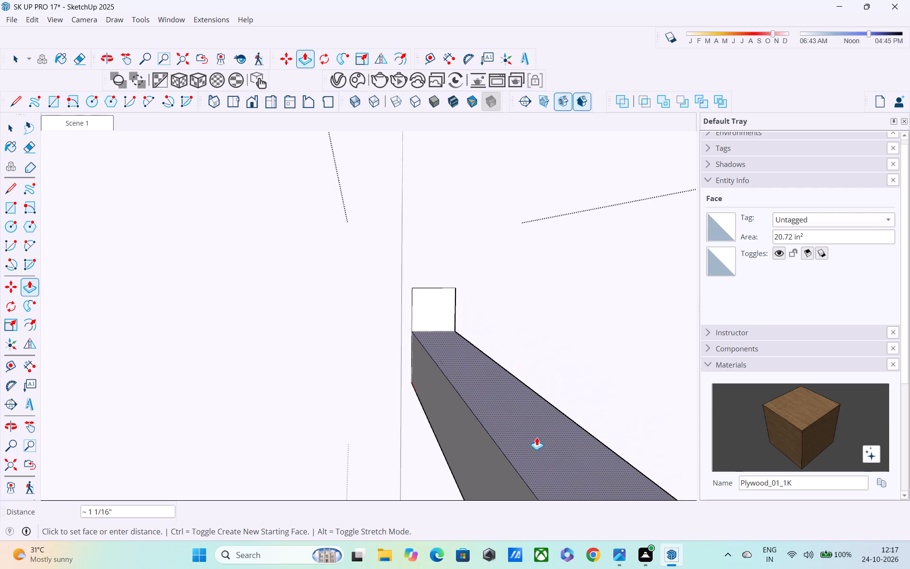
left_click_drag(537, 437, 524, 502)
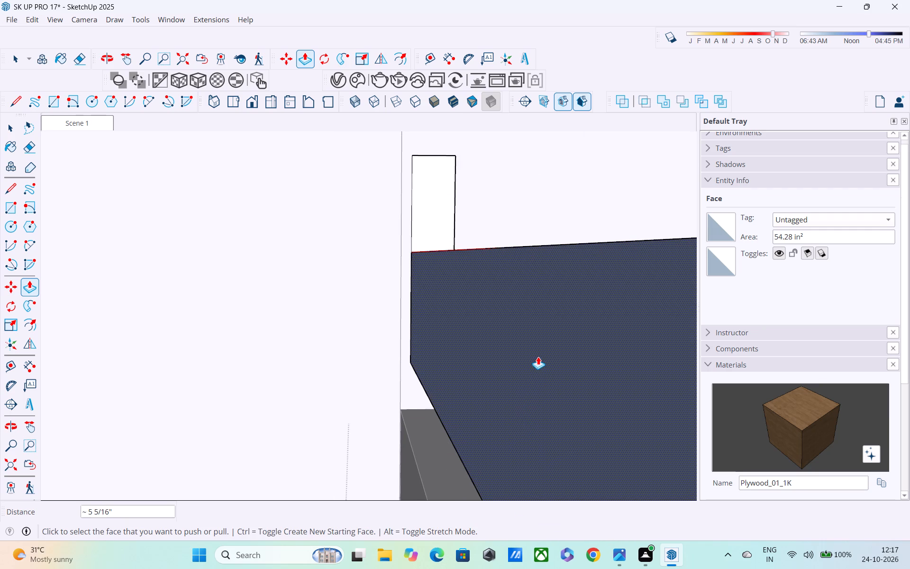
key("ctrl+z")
Push the bar's top face down to its underside to remove the bar section crossing the hollow.
scroll(536, 346, "down", 3)
middle_click_drag(536, 344, 382, 376, "shift")
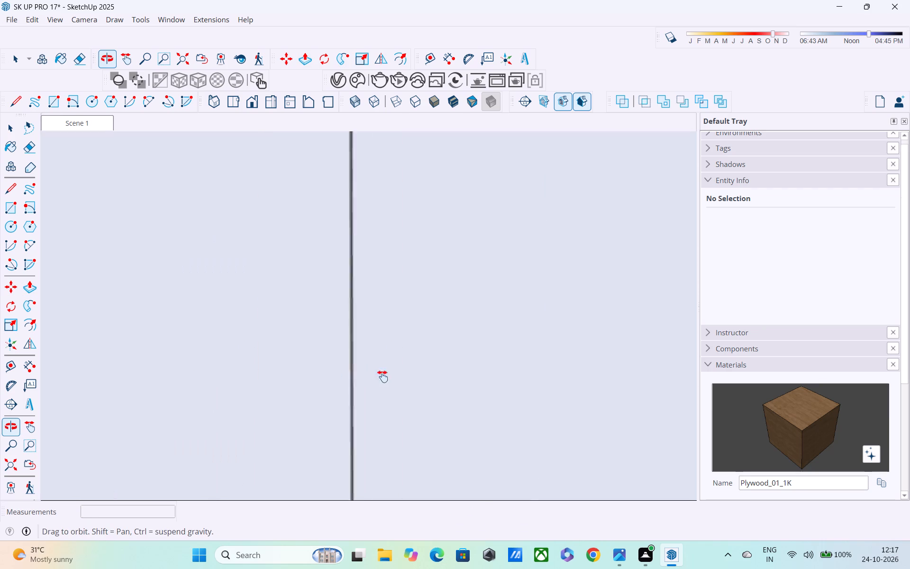
middle_click_drag(382, 376, 503, 376, "shift")
scroll(503, 349, "down", 5)
scroll(495, 309, "down", 4)
middle_click_drag(501, 325, 520, 348)
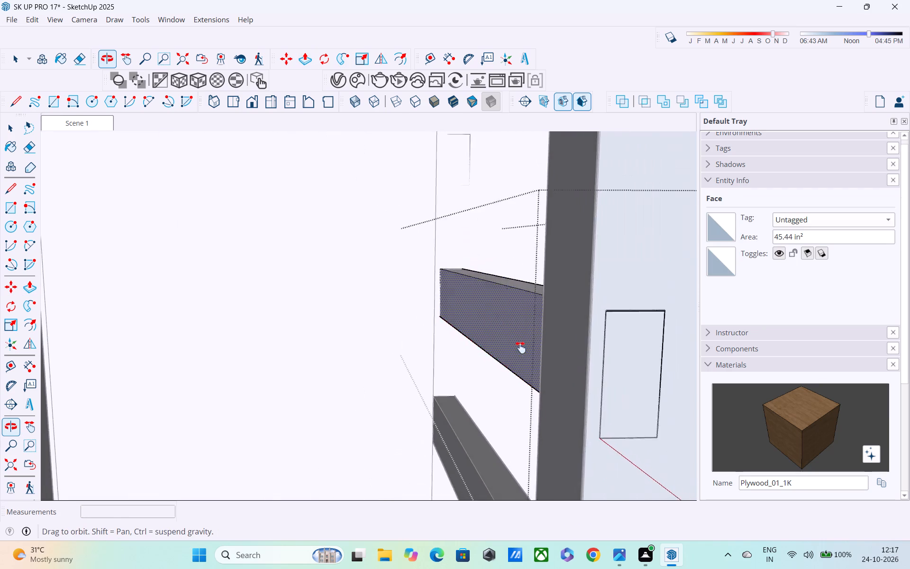
middle_click_drag(520, 348, 511, 343)
middle_click_drag(515, 351, 613, 404)
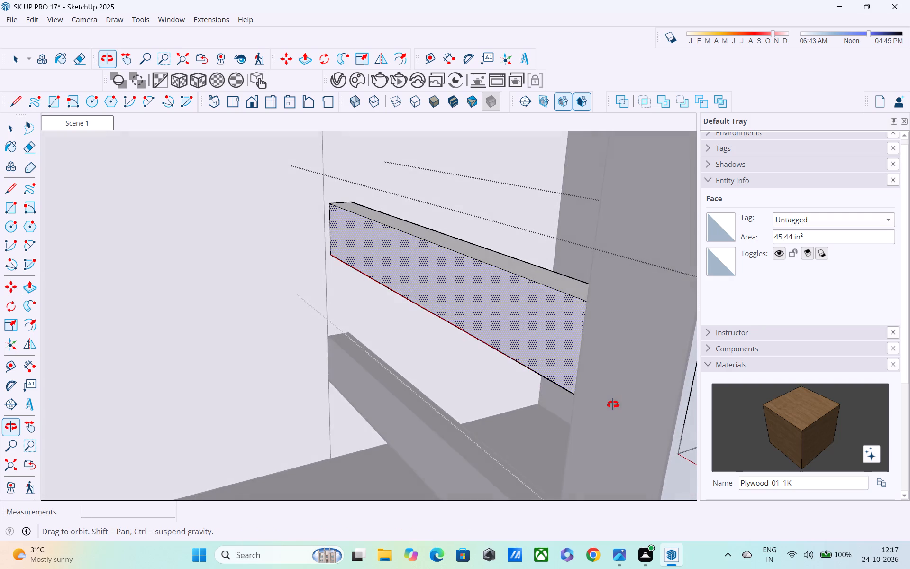
middle_click_drag(613, 404, 612, 404)
left_click(514, 262)
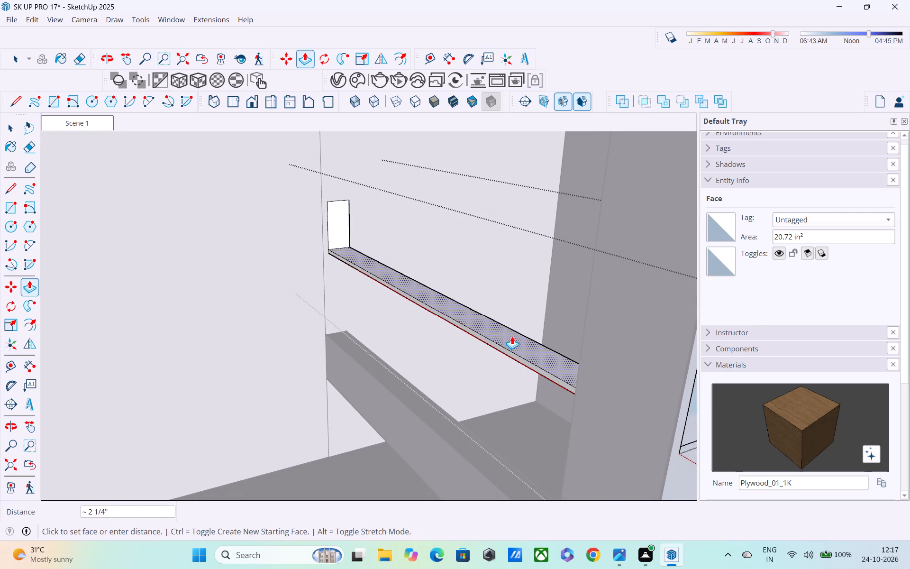
left_click(514, 340)
Open the following bar down for editing and ready the Line tool at its end by the hollow's wall.
middle_click_drag(512, 395, 511, 359)
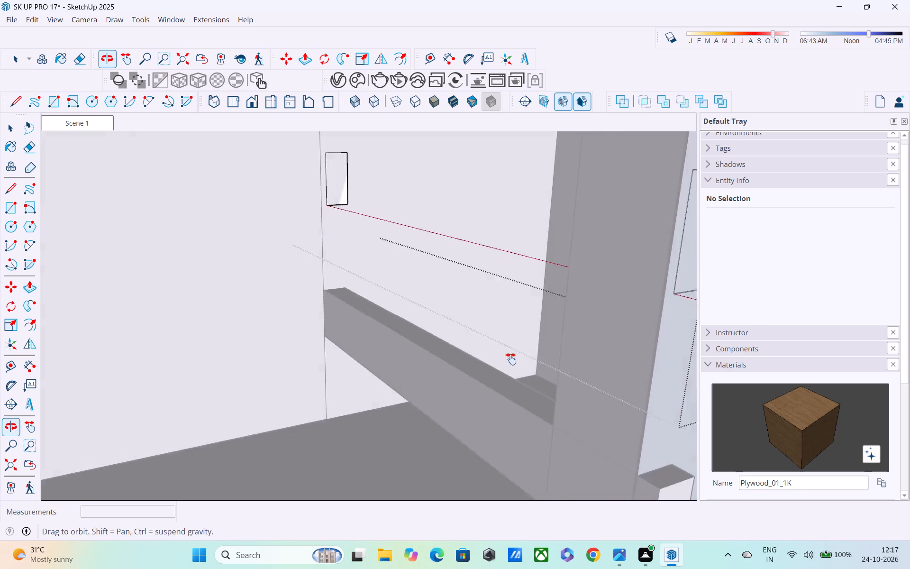
middle_click_drag(511, 359, 511, 321)
key("space")
double_click(473, 326)
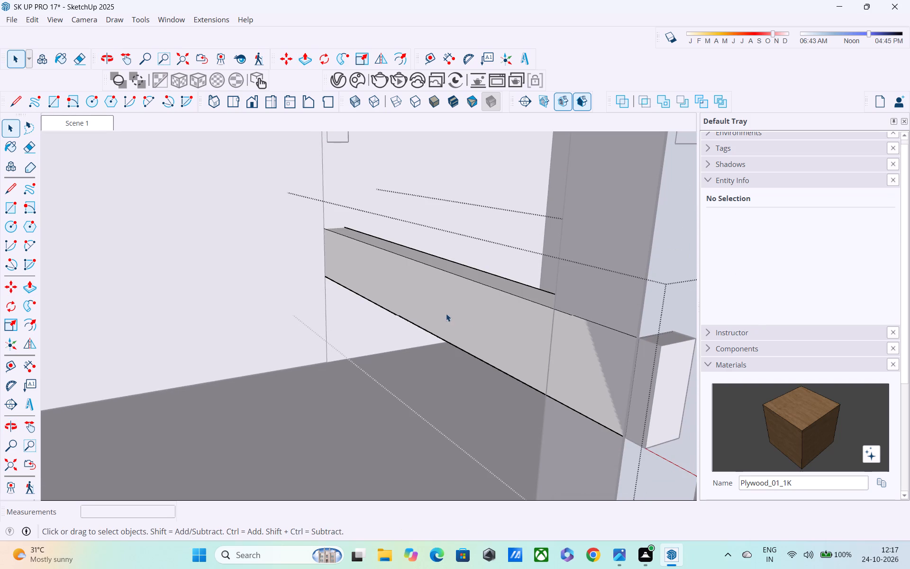
key("l")
scroll(342, 250, "up", 6)
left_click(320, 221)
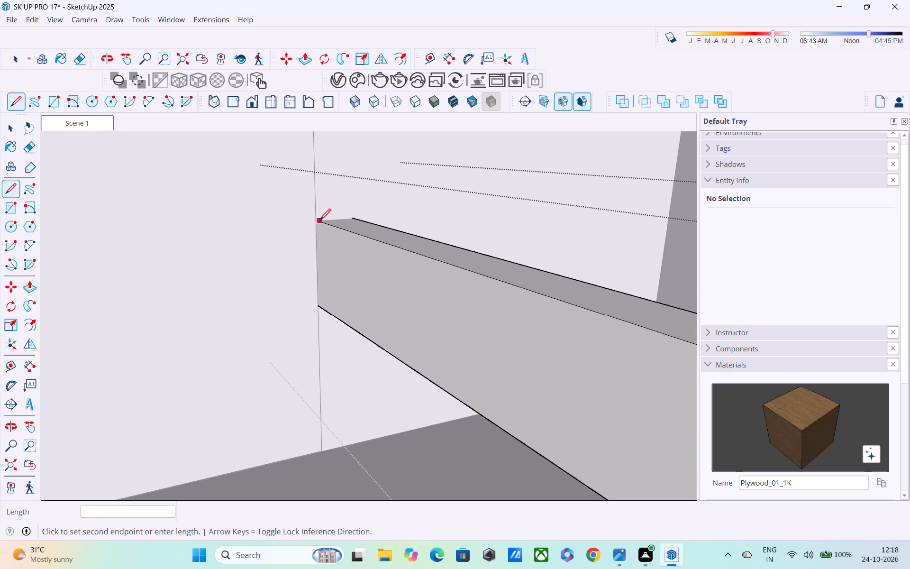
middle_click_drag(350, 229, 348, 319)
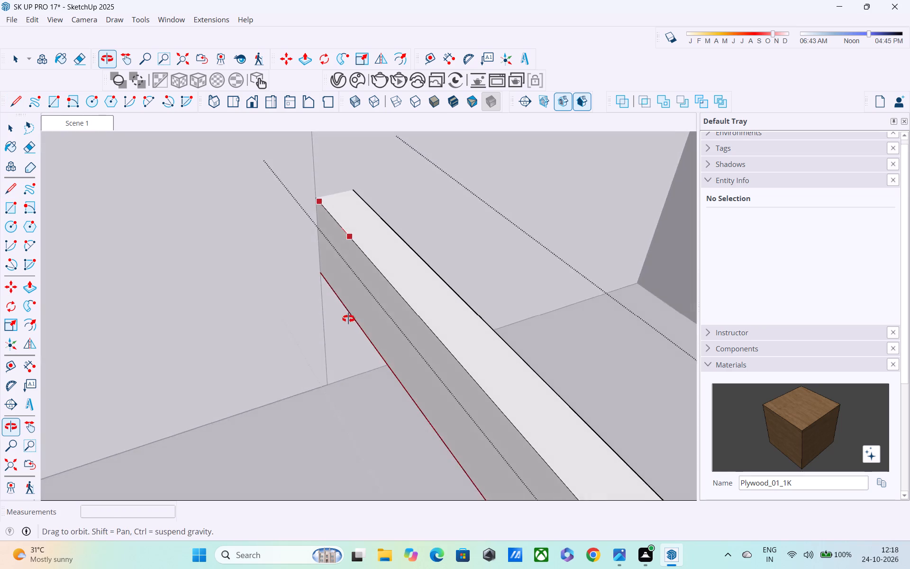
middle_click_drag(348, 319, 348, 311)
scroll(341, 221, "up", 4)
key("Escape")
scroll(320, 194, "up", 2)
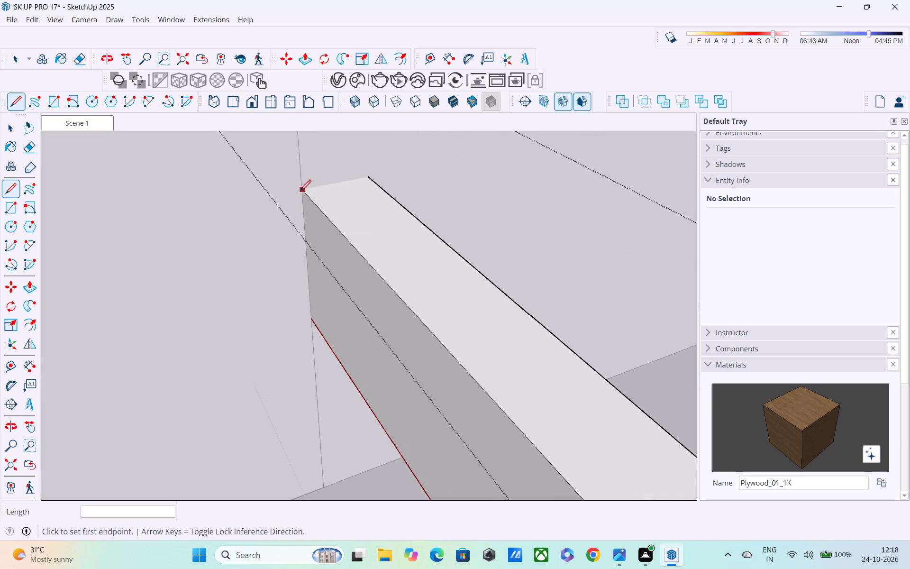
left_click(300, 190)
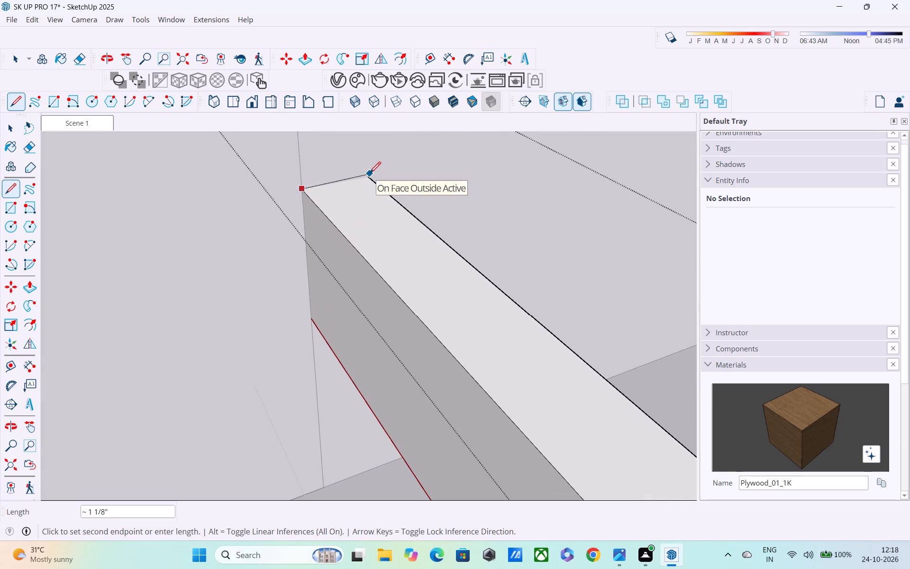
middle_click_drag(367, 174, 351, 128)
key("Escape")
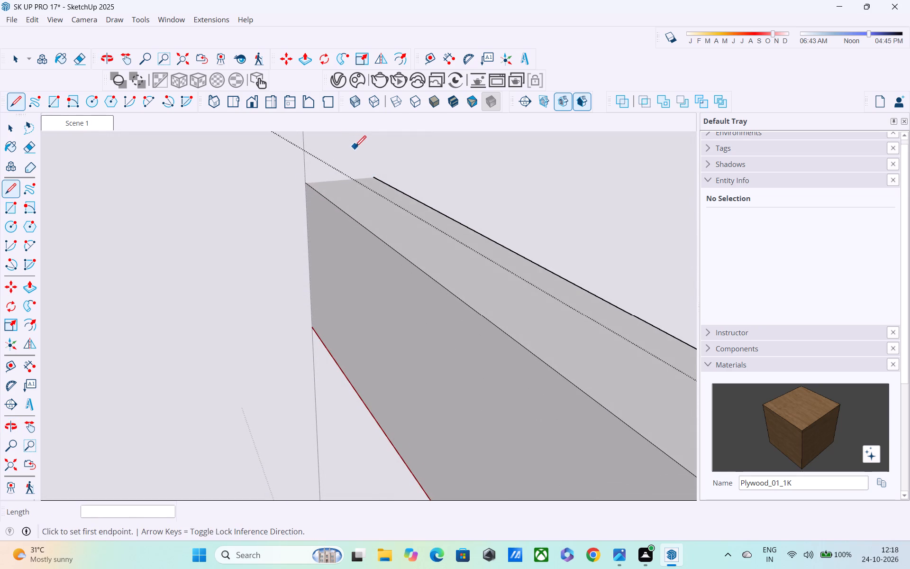
Draw an edge about 1 1/8" across this bar's top at the hollow's wall.
scroll(304, 191, "up", 4)
middle_click_drag(307, 183, 285, 226)
scroll(310, 161, "up", 3)
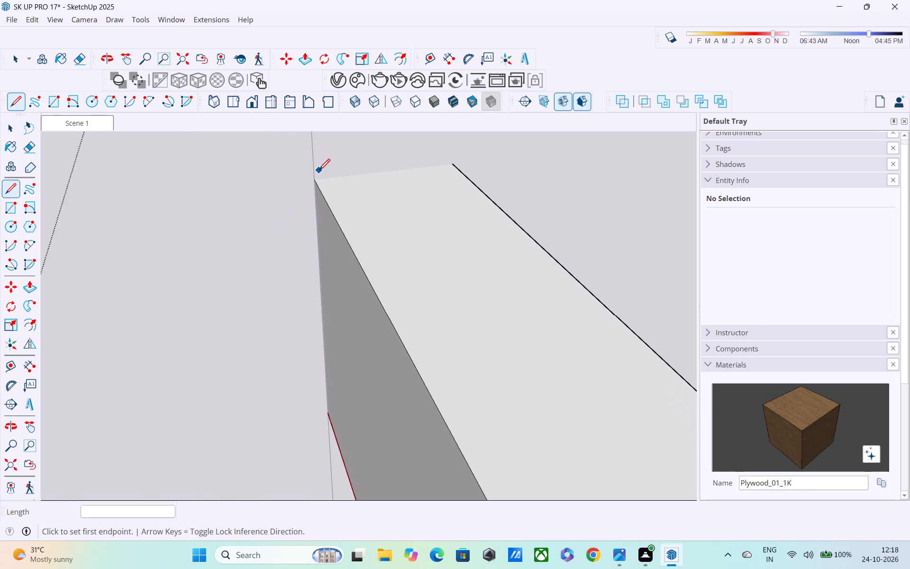
scroll(319, 171, "up", 4)
left_click(313, 183)
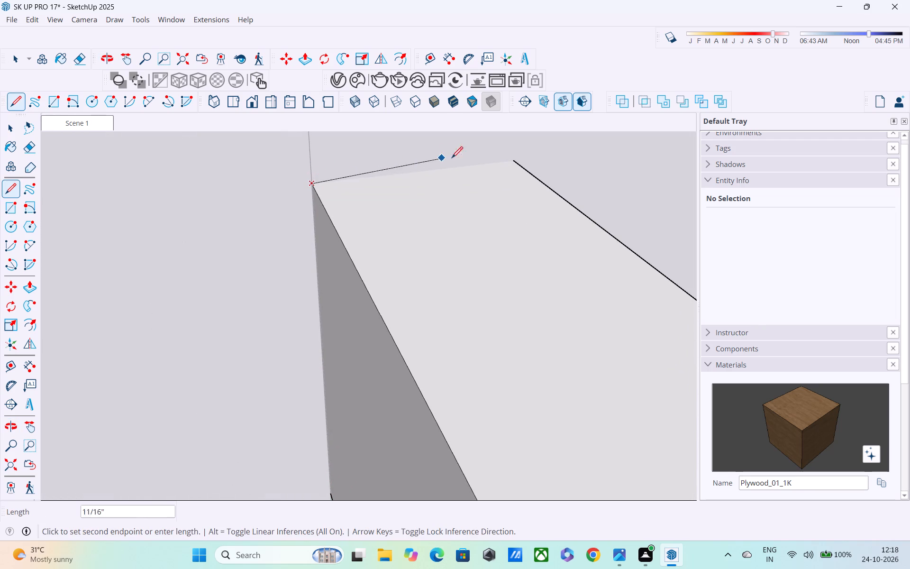
left_click(517, 161)
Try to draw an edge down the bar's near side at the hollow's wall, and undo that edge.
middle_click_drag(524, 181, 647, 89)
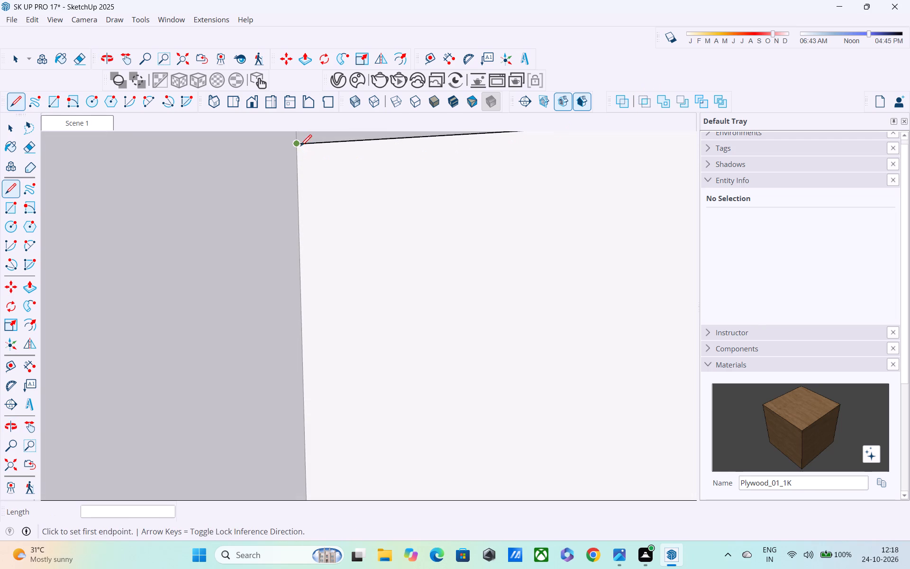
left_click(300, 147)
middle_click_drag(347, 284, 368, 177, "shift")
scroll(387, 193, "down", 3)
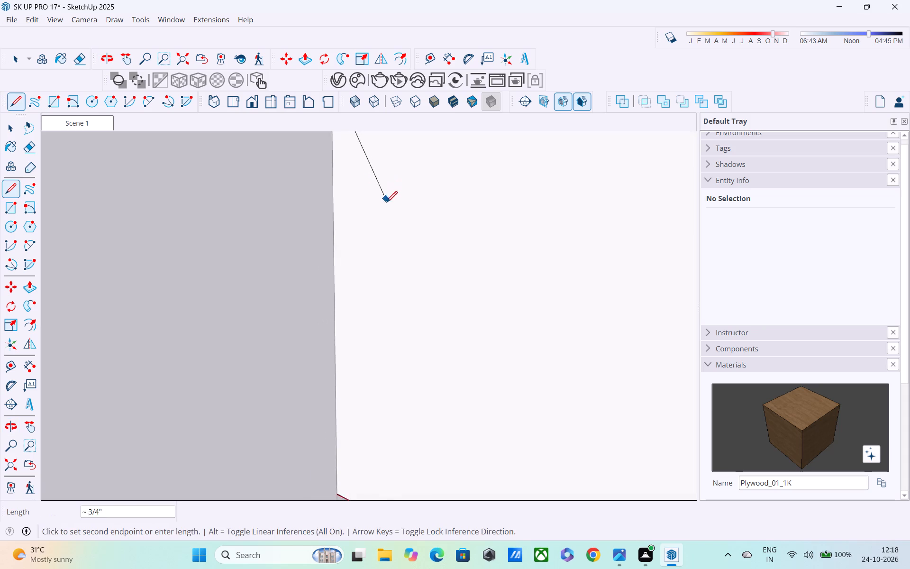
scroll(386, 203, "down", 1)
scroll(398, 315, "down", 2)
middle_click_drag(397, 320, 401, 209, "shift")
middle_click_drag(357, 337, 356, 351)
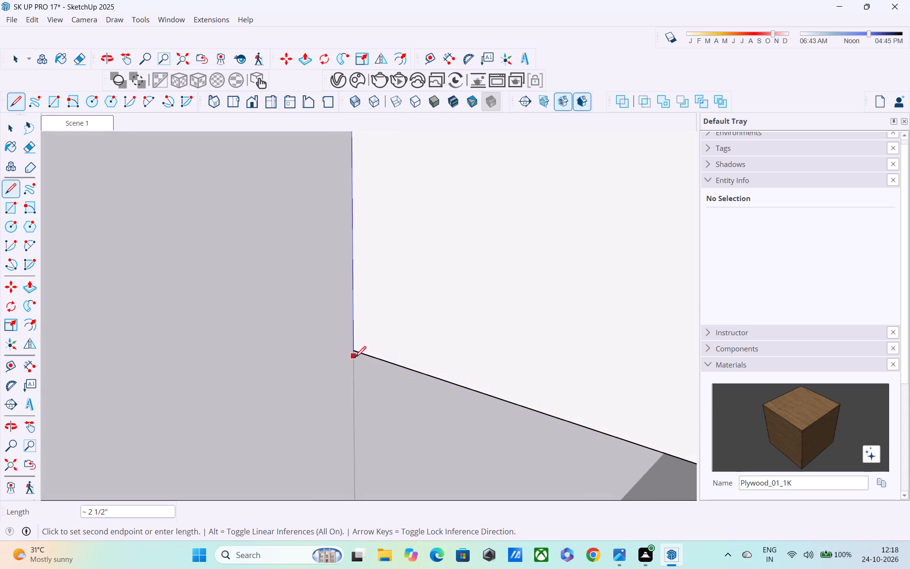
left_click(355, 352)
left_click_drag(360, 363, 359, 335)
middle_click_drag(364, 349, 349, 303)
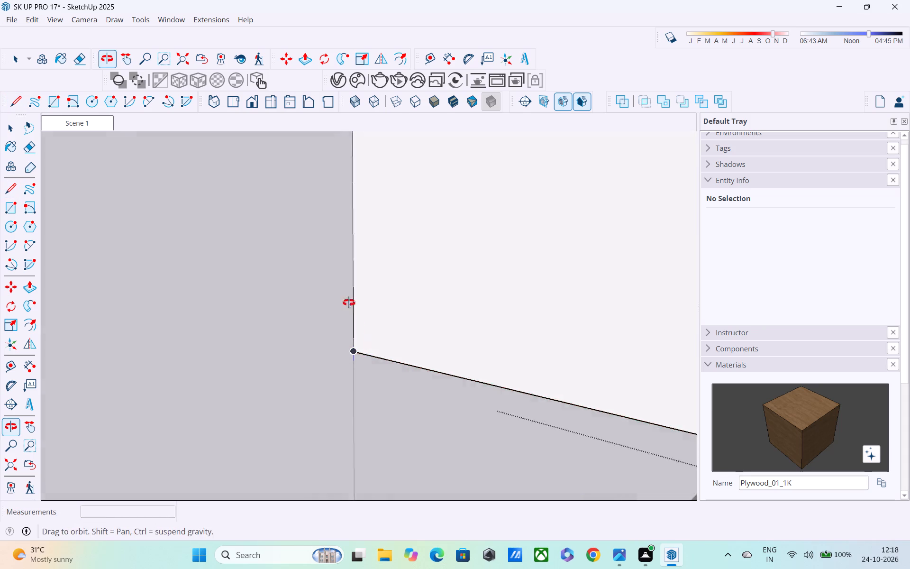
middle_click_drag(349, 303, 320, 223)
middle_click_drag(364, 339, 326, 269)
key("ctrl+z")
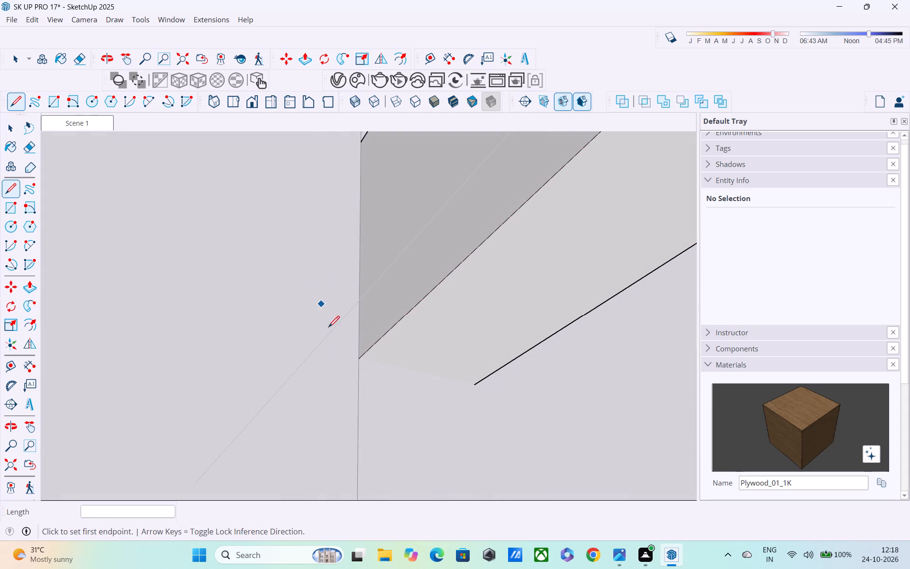
Draw edges along the bar's near side, from its bottom corner to its top corner, and across its underside at the hollow's wall.
left_click(359, 361)
middle_click_drag(359, 208, 360, 251, "shift")
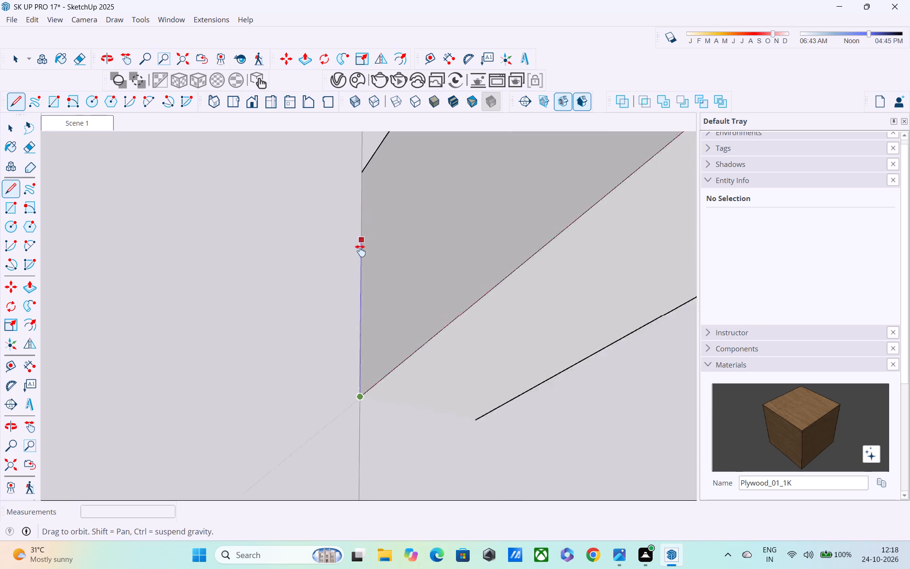
middle_click_drag(360, 251, 362, 315, "shift")
left_click(363, 240)
middle_click_drag(372, 305, 337, 218)
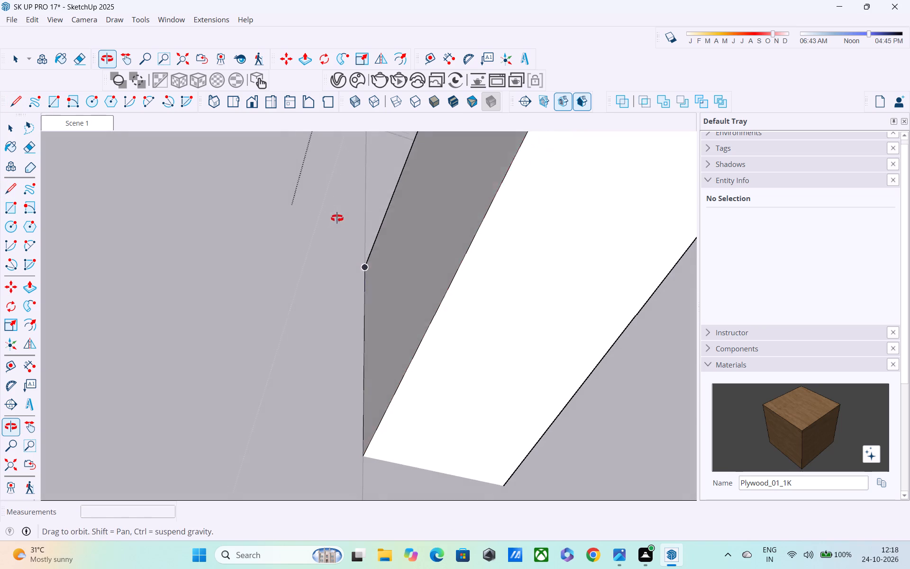
middle_click_drag(337, 218, 336, 218)
left_click(364, 455)
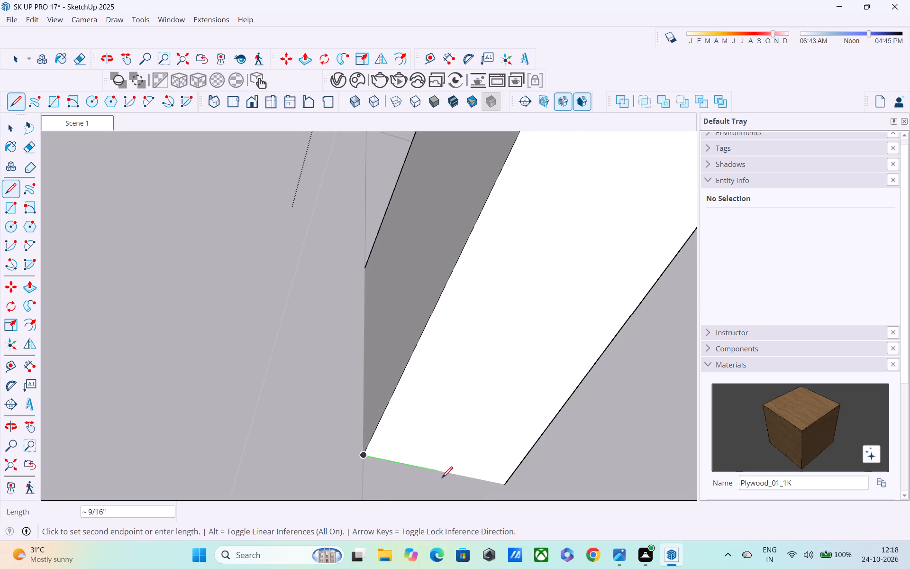
left_click(505, 487)
Draw an edge up the bar's far side to close the cross-section outline at the hollow's wall.
middle_click_drag(506, 479, 340, 477)
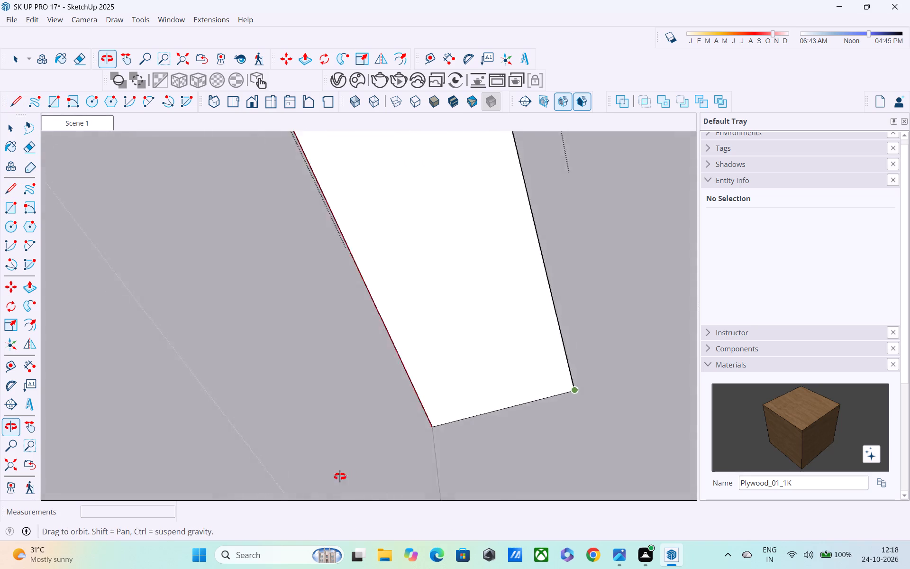
middle_click_drag(340, 477, 146, 557)
middle_click_drag(388, 403, 384, 512, "shift")
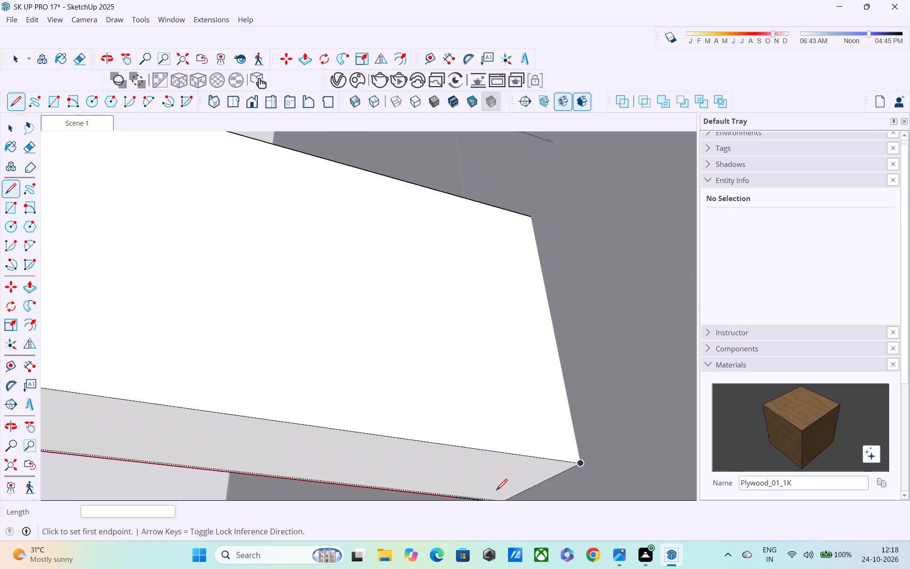
left_click(582, 465)
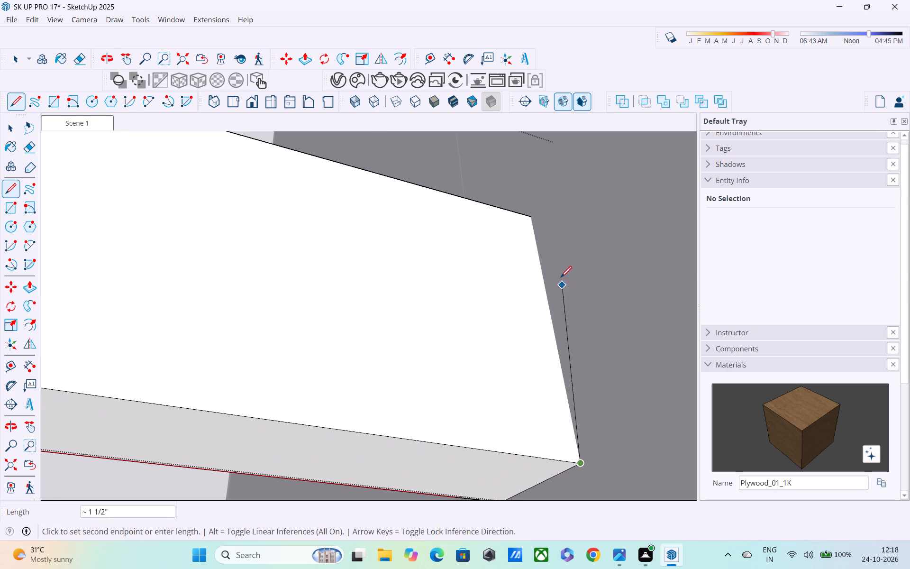
left_click(537, 216)
Push the top face of the outlined bar section down about 2 7/16" to its underside, removing the piece crossing the hollow.
middle_click_drag(537, 249, 541, 303)
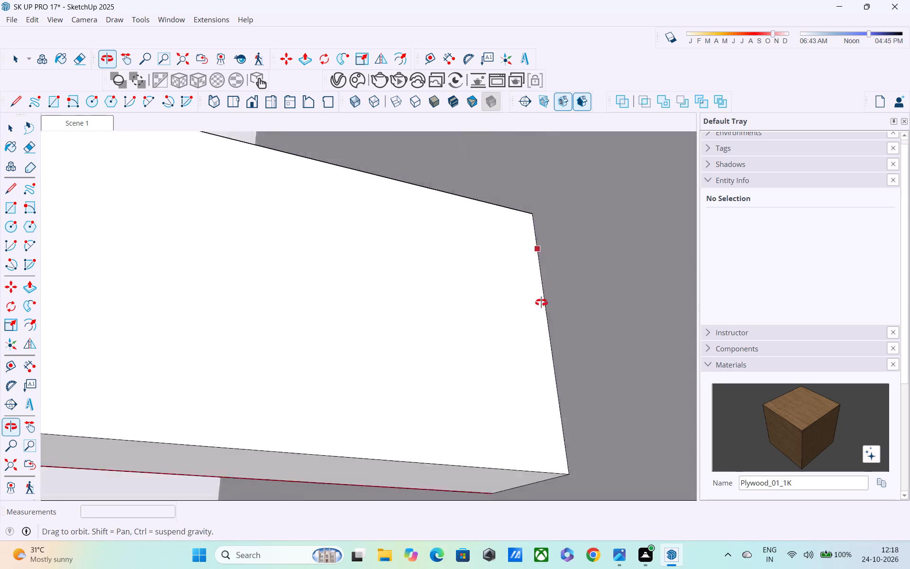
middle_click_drag(541, 303, 779, 431)
scroll(518, 302, "down", 4)
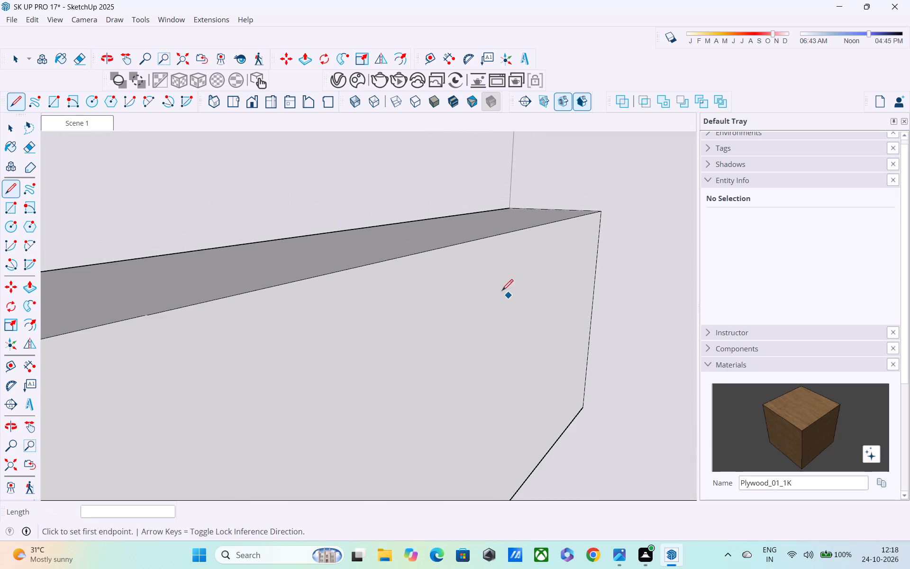
scroll(482, 277, "down", 1)
middle_click_drag(477, 275, 466, 230, "shift")
scroll(465, 232, "down", 4)
middle_click_drag(460, 238, 530, 267, "shift")
scroll(529, 276, "down", 2, "shift")
middle_click_drag(530, 267, 530, 262, "shift")
scroll(518, 236, "down", 3)
key("p")
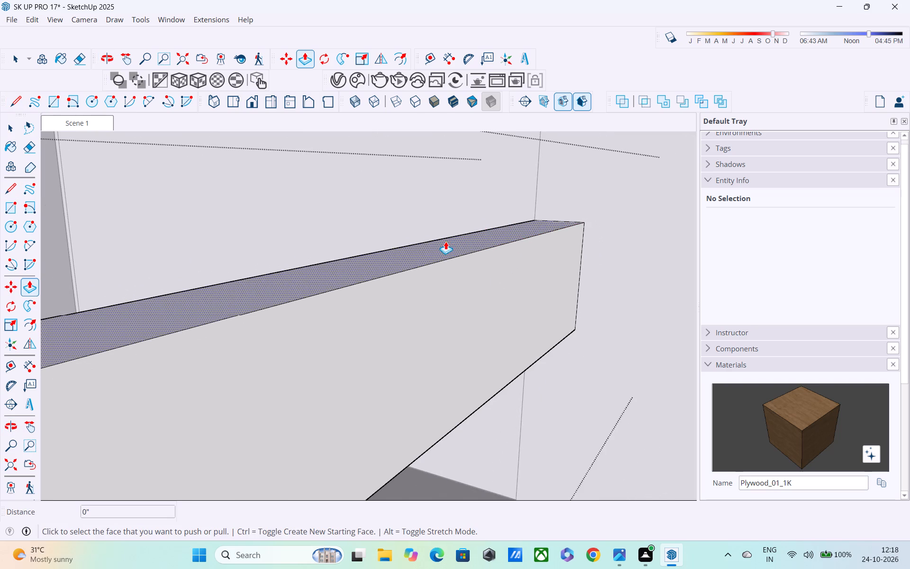
left_click(445, 242)
left_click(483, 393)
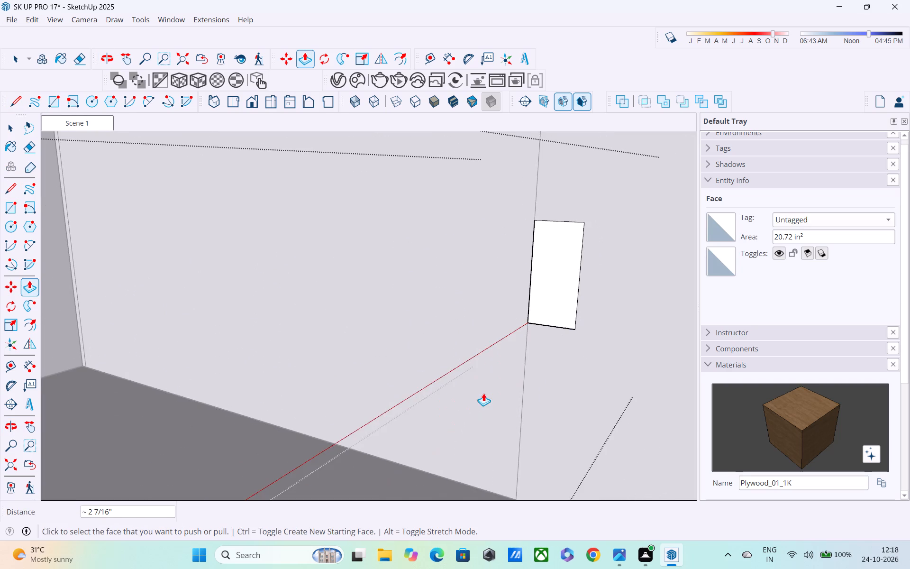
Restore the Scene 1 view and open the topmost railing bar crossing the corner's hollow for editing.
scroll(482, 397, "down", 6)
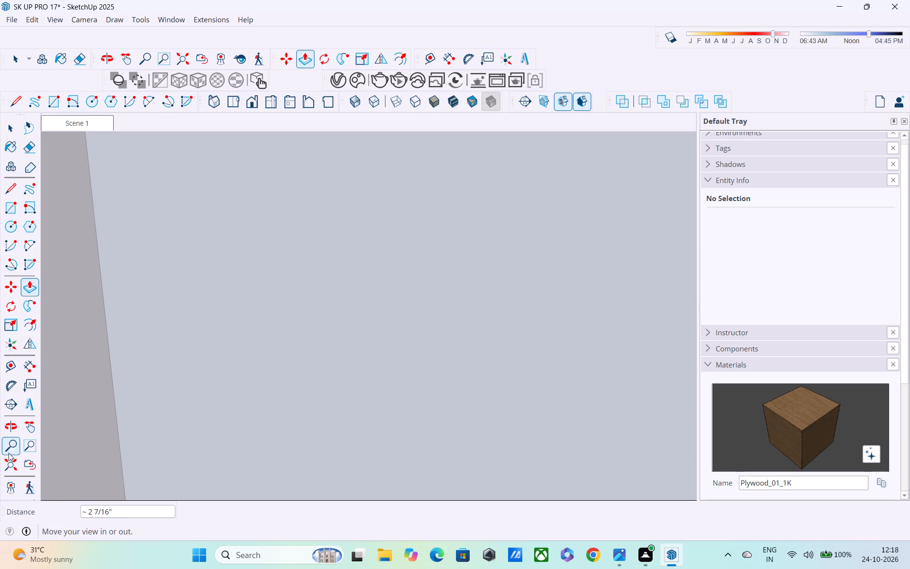
left_click(9, 464)
middle_click_drag(163, 392, 421, 417)
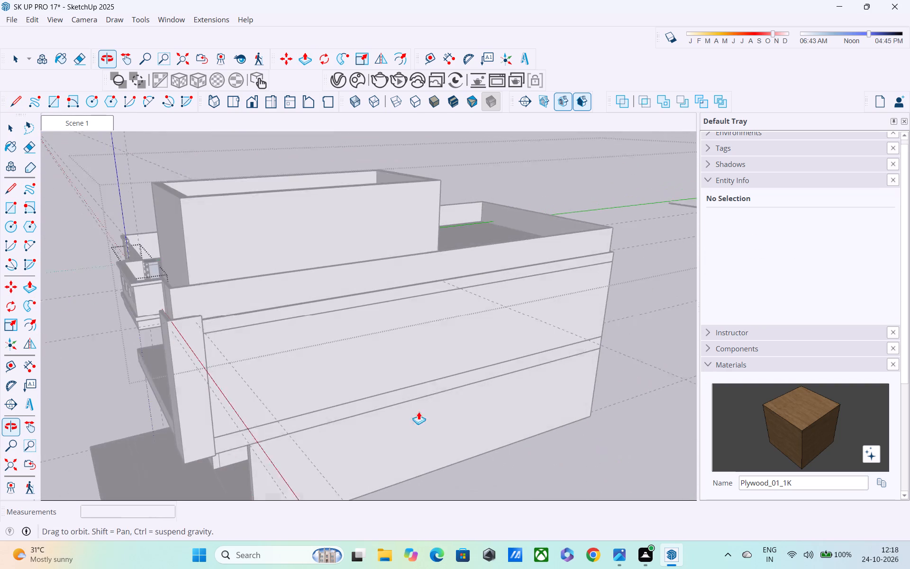
left_click(79, 125)
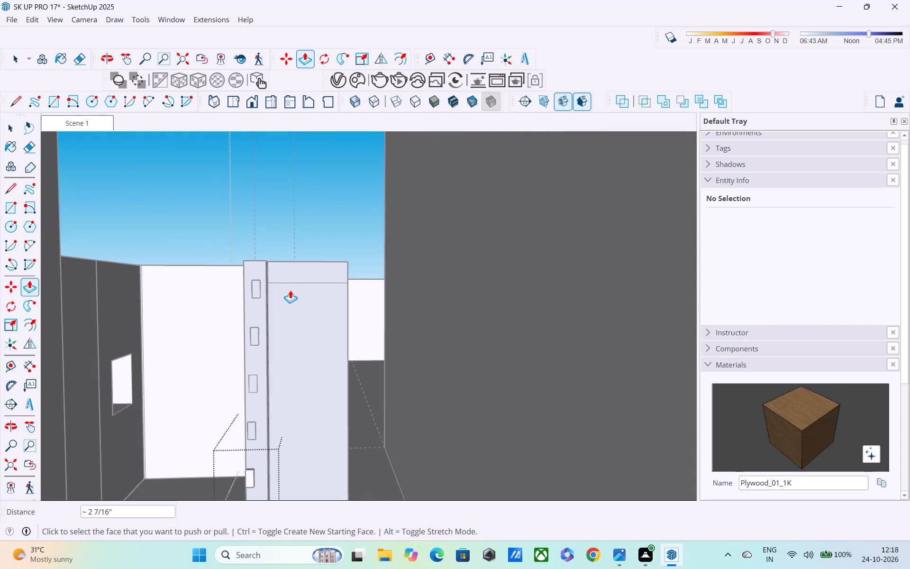
scroll(257, 310, "up", 8)
middle_click_drag(245, 314, 356, 272)
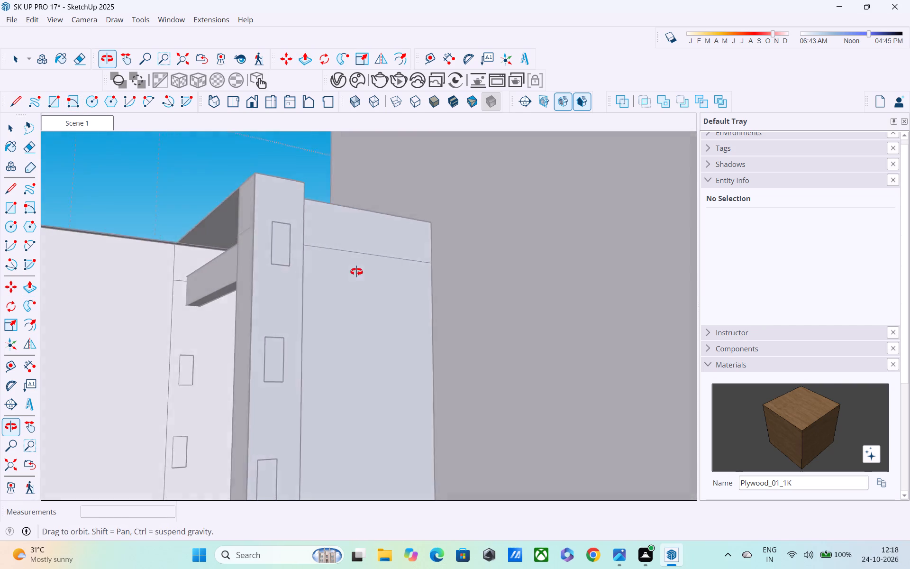
middle_click_drag(356, 272, 378, 248)
middle_click_drag(360, 265, 448, 27, "shift")
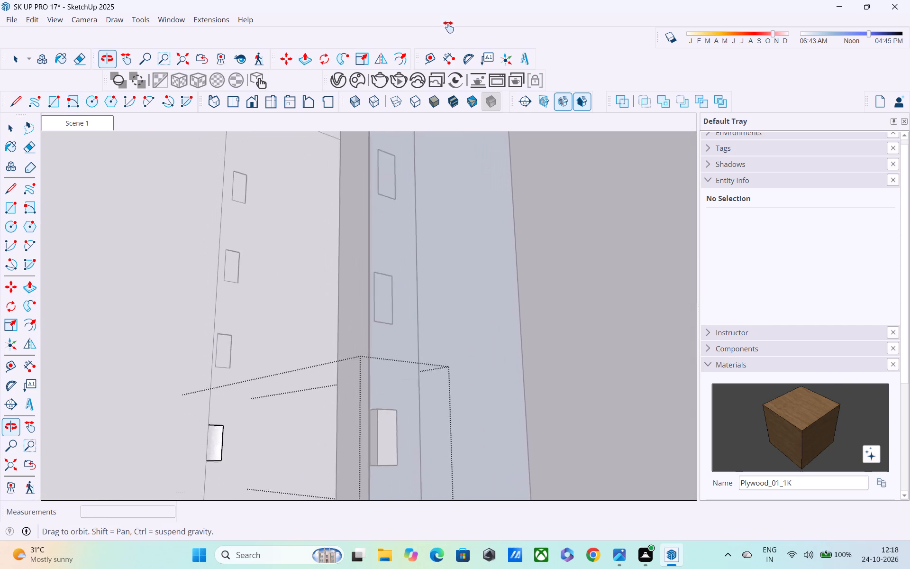
middle_click_drag(448, 27, 425, 293, "shift")
scroll(282, 302, "up", 3)
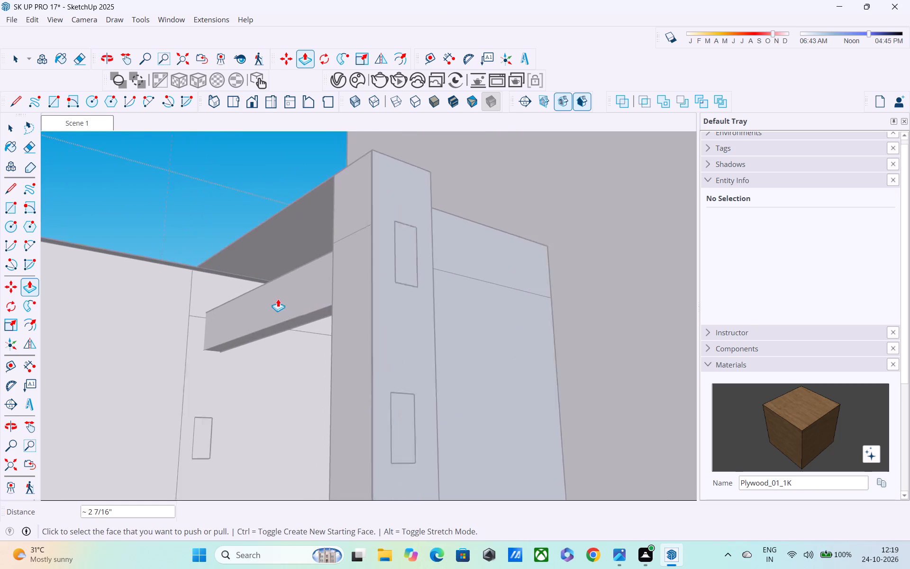
scroll(278, 299, "up", 1)
middle_click_drag(259, 283, 288, 336)
scroll(288, 332, "up", 1)
left_click(264, 263)
key("space")
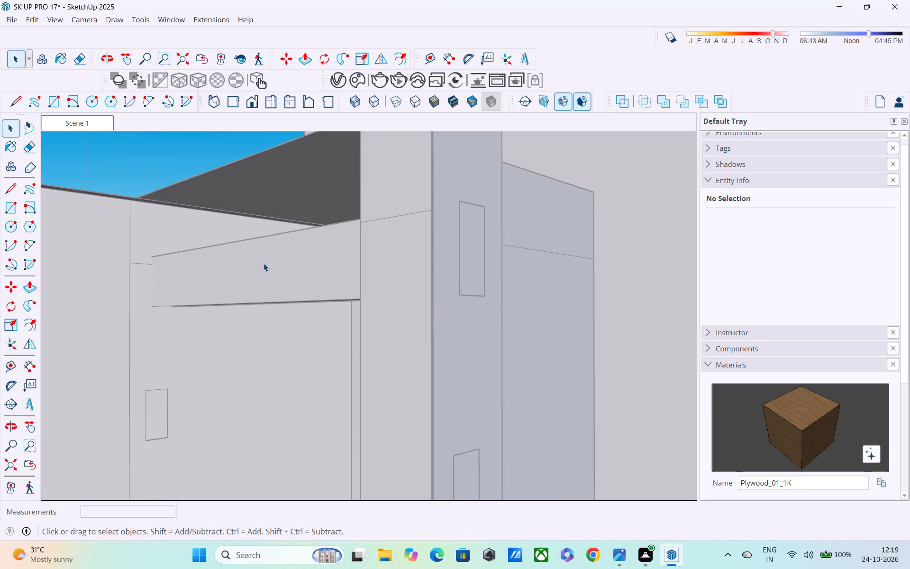
double_click(261, 262)
left_click(259, 262)
Draw edges down the topmost bar's near side and across its underside where it meets the hollow's wall.
scroll(258, 262, "down", 4)
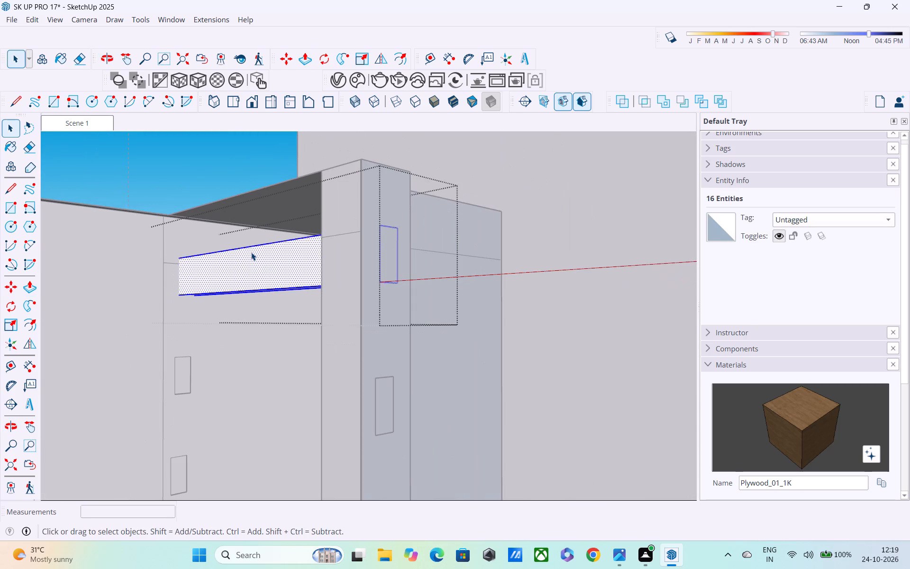
key("l")
scroll(163, 302, "up", 3)
scroll(194, 247, "up", 4)
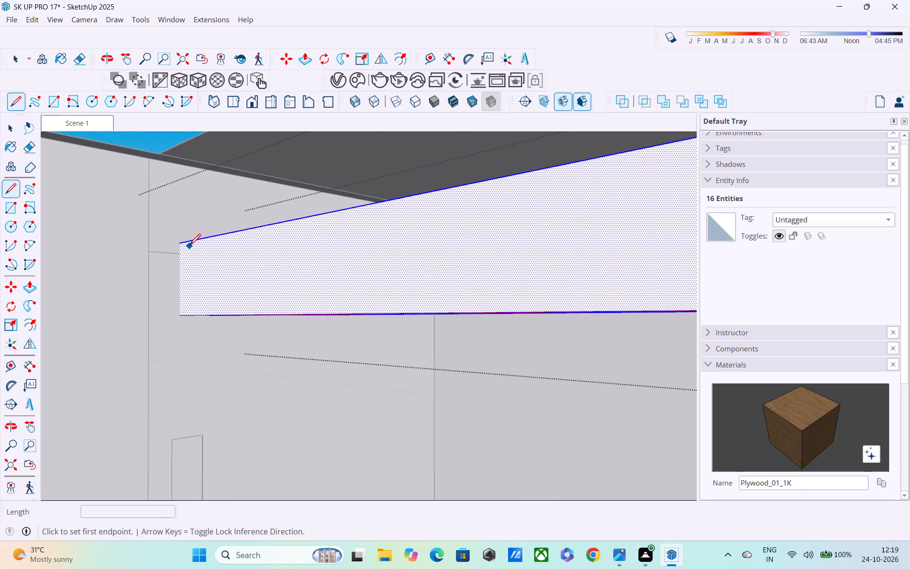
left_click(173, 244)
key("Escape")
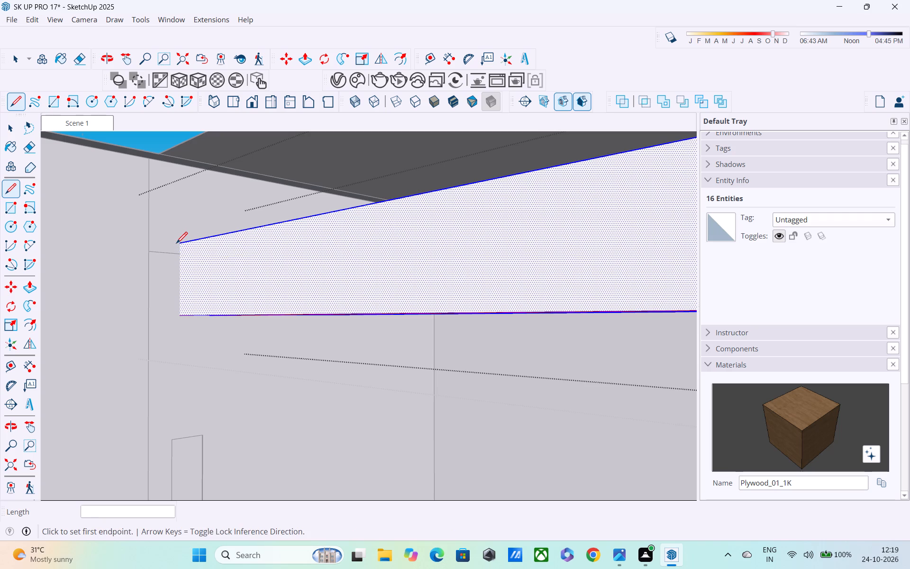
left_click(181, 245)
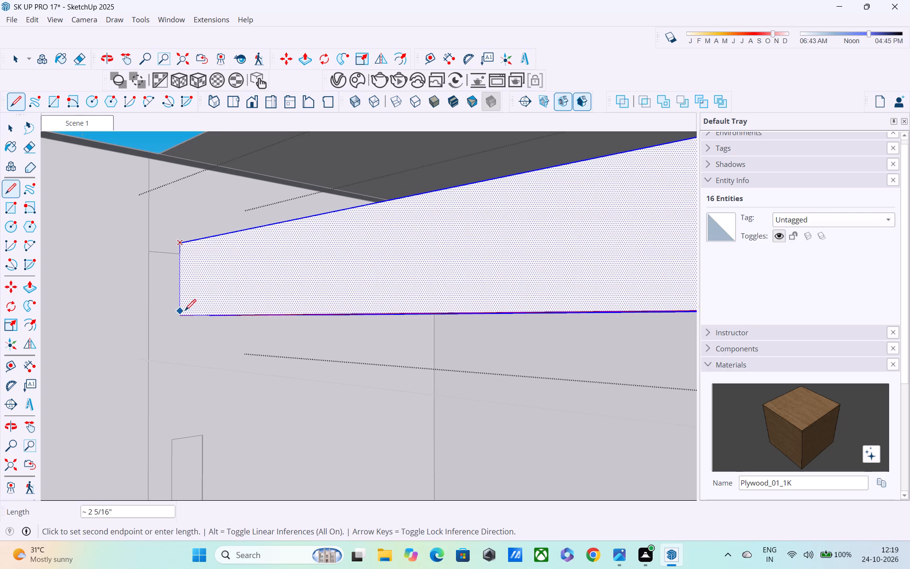
left_click(181, 319)
middle_click_drag(185, 307, 175, 175)
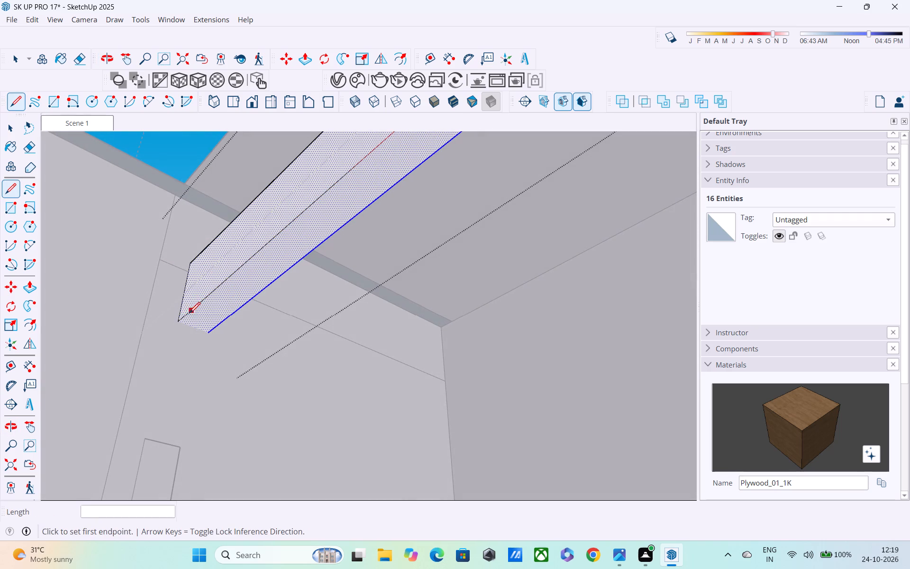
left_click(178, 321)
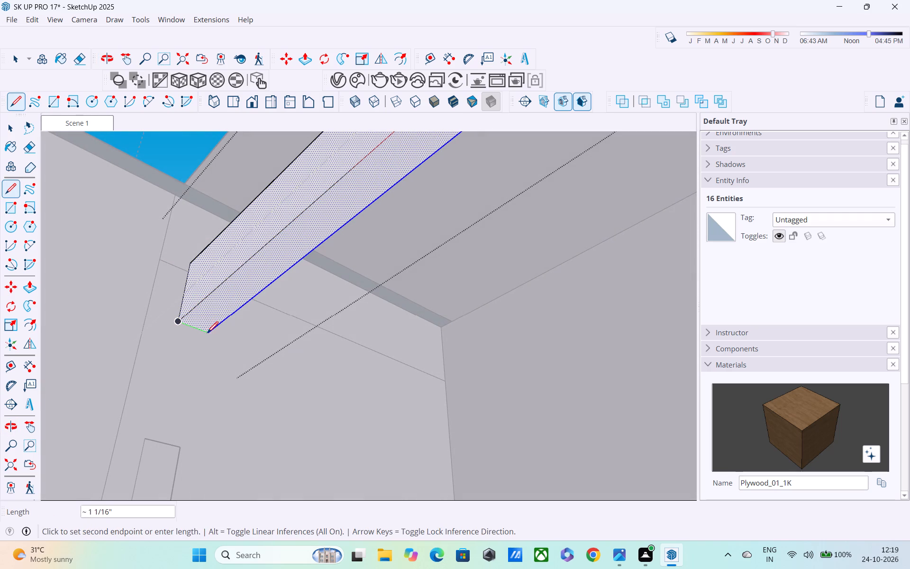
left_click(210, 333)
Draw edges up the bar's far side and about 1 1/8" across its top to close the outline at the hollow's wall.
middle_click_drag(209, 327, 125, 327)
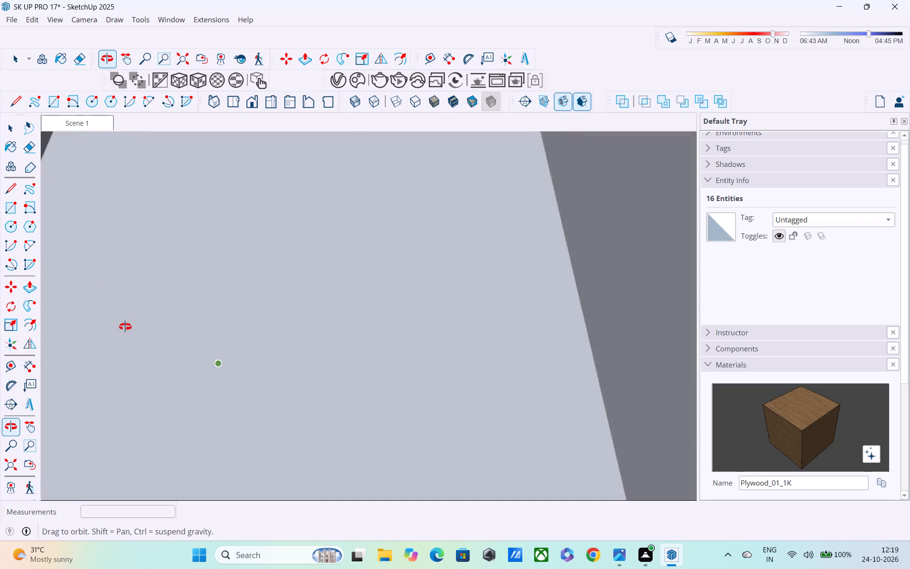
middle_click_drag(125, 327, 168, 322)
scroll(198, 328, "up", 5)
scroll(271, 323, "up", 4)
middle_click_drag(257, 321, 192, 330)
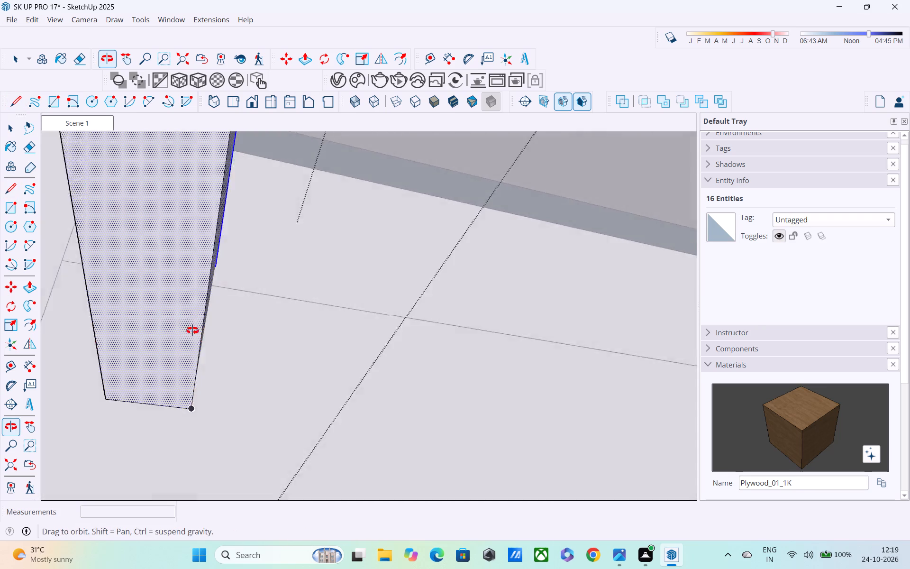
middle_click_drag(192, 330, 156, 349)
left_click(197, 427)
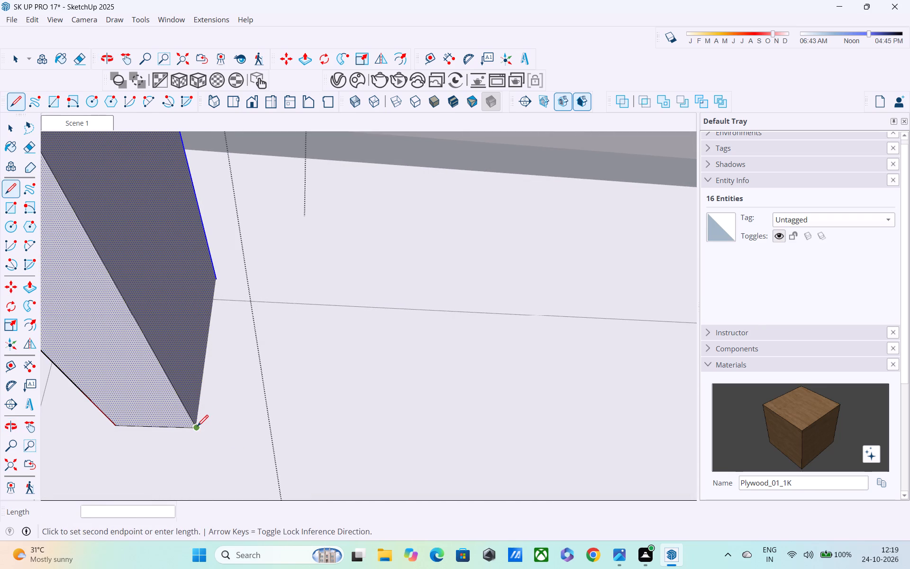
left_click(221, 280)
middle_click_drag(205, 282, 170, 355)
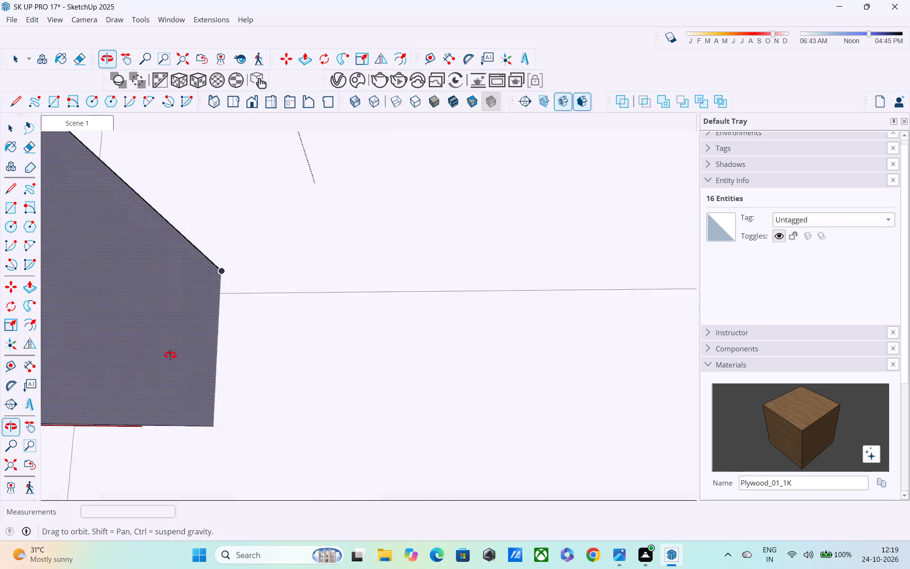
middle_click_drag(170, 355, 200, 455)
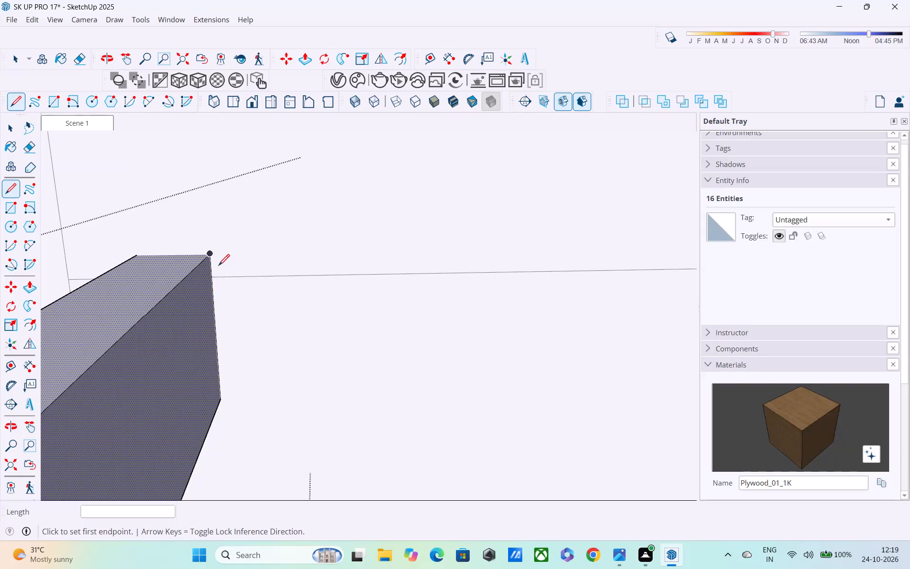
left_click(209, 255)
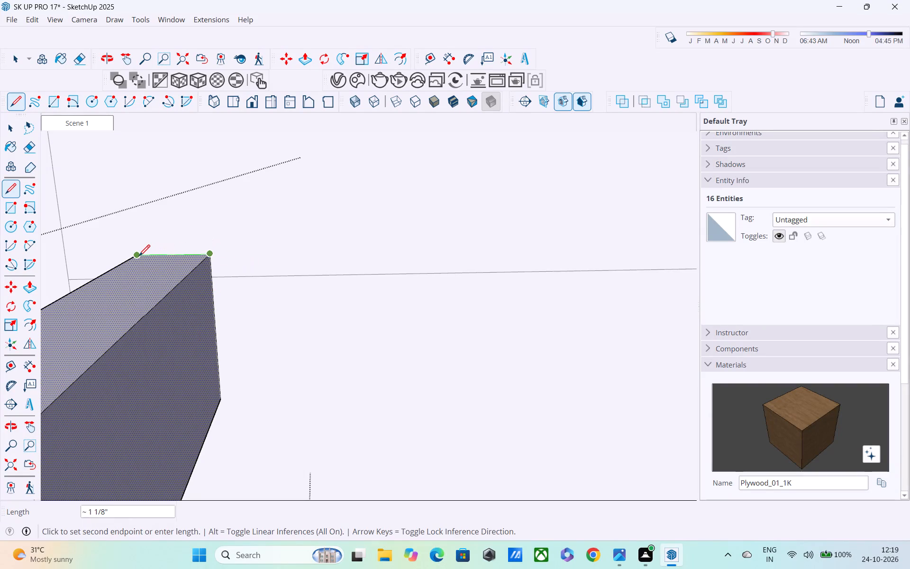
left_click(139, 257)
Push the outlined section's top face down in stages, the last about 1 3/4" to the underside, removing the piece crossing the hollow.
middle_click_drag(166, 288, 242, 297)
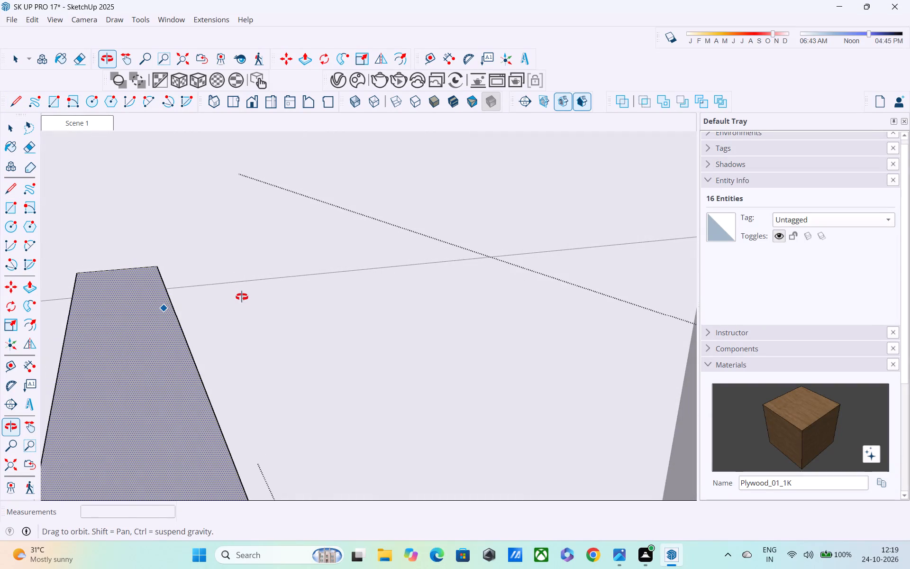
middle_click_drag(242, 297, 280, 206)
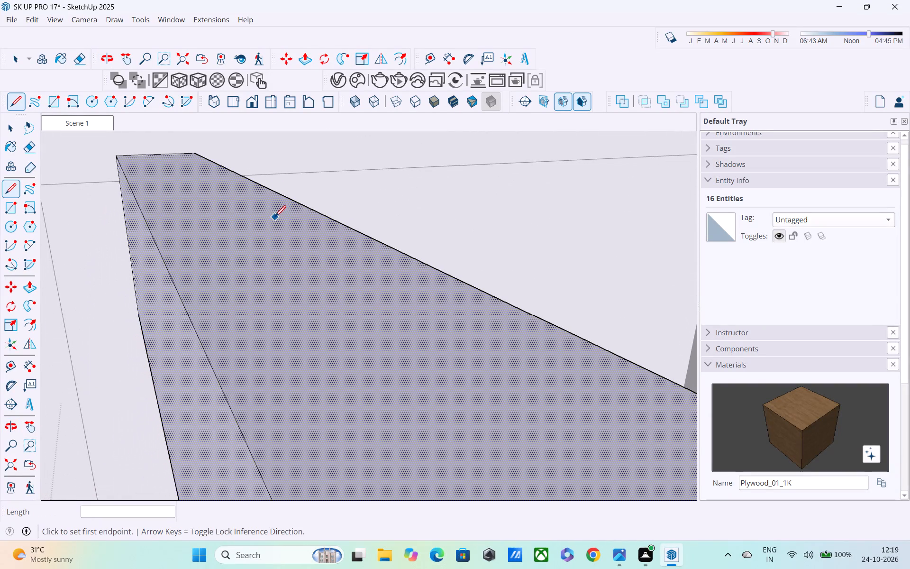
key("p")
left_click(269, 234)
left_click_drag(248, 288, 256, 328)
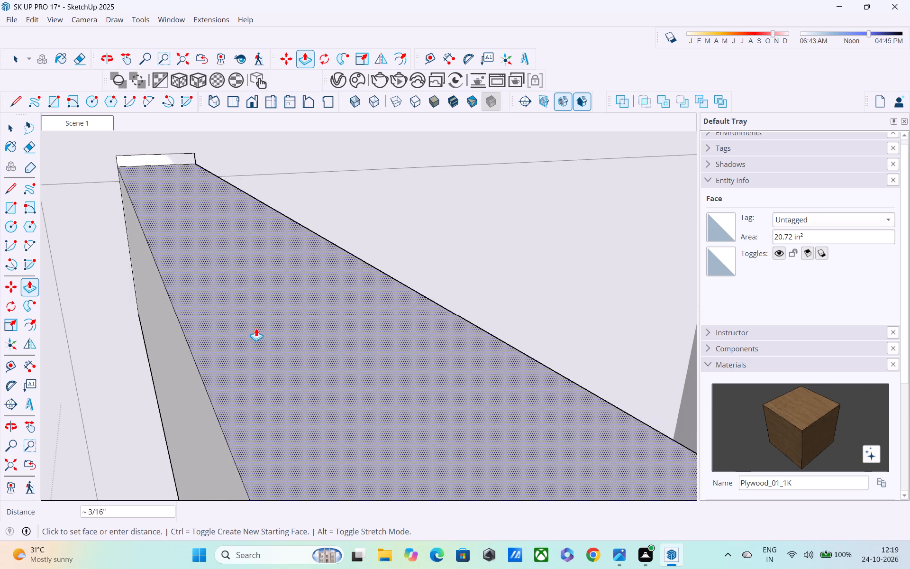
left_click_drag(256, 328, 280, 248)
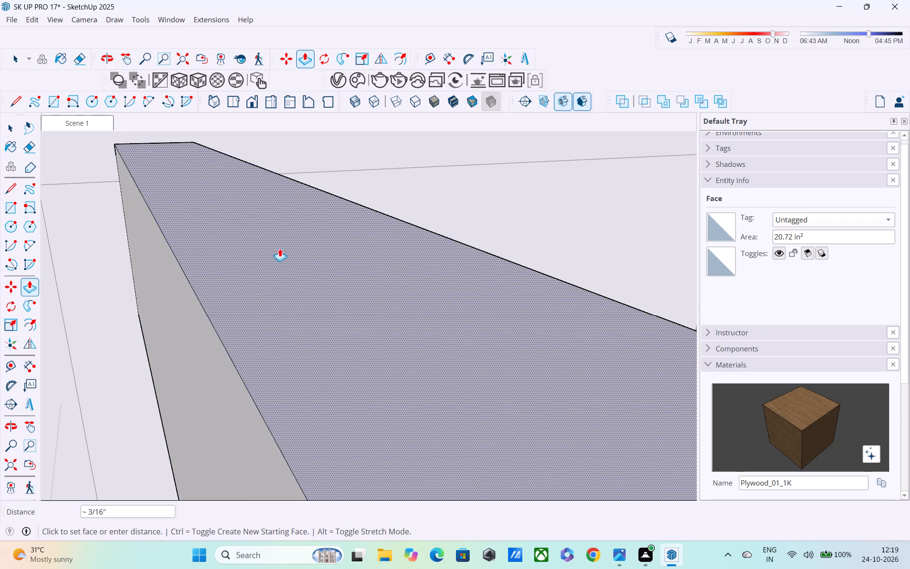
left_click_drag(280, 248, 281, 347)
middle_click_drag(277, 332, 287, 199)
left_click_drag(298, 232, 299, 257)
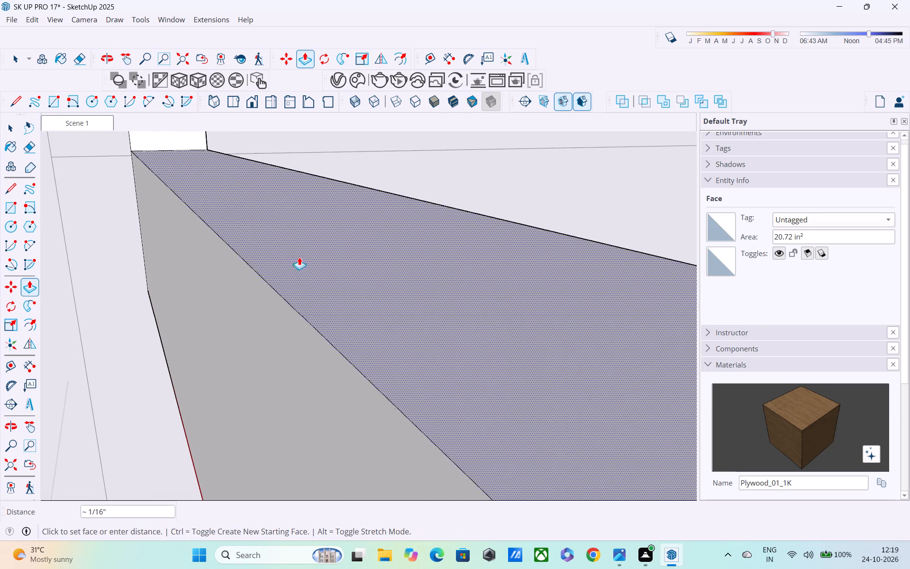
left_click_drag(299, 257, 297, 352)
middle_click_drag(294, 352, 311, 204, "shift")
scroll(309, 208, "down", 5)
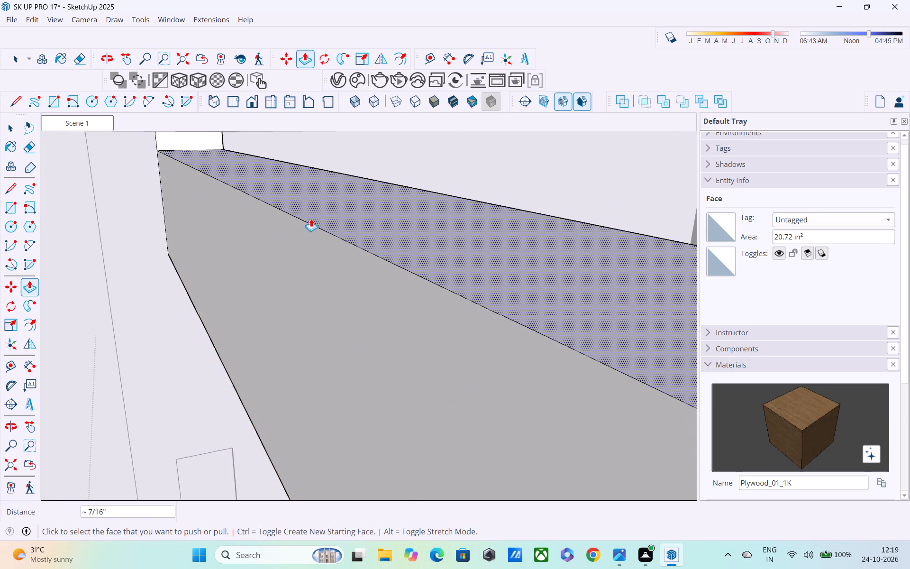
scroll(311, 219, "down", 3)
left_click_drag(334, 201, 320, 413)
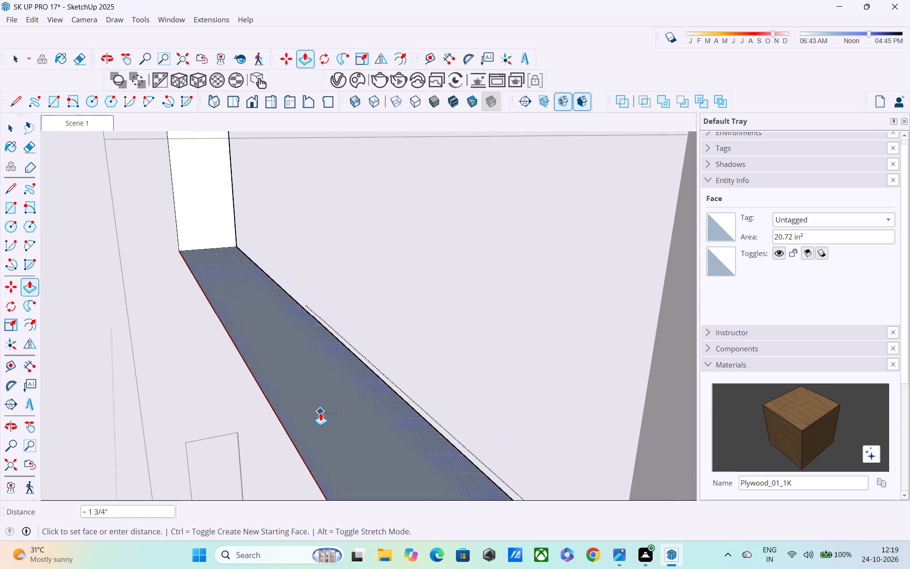
left_click_drag(320, 413, 320, 418)
Examine the parapet corner, its hollow and the adjoining railing bars from above and from several sides.
scroll(324, 414, "down", 17)
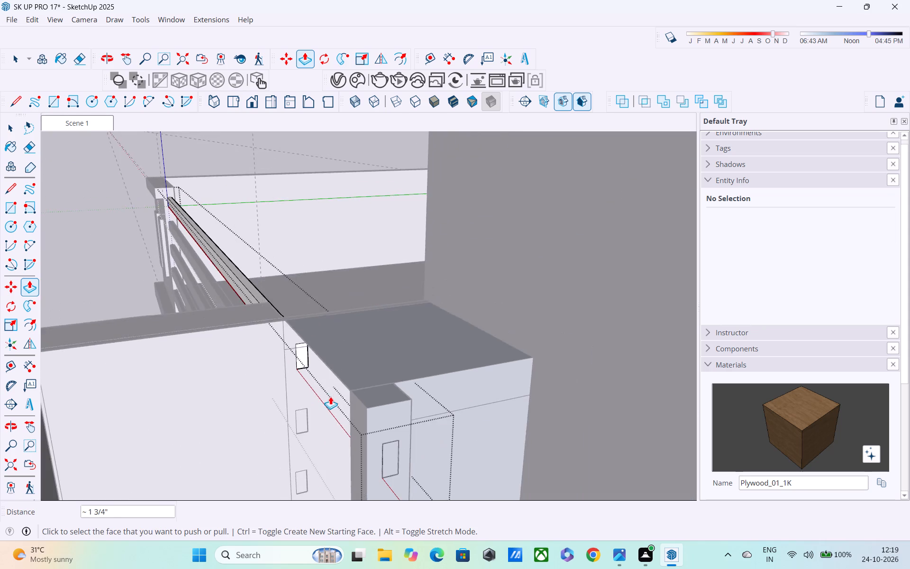
middle_click_drag(320, 397, 456, 351)
scroll(428, 356, "down", 9)
middle_click_drag(406, 377, 404, 459)
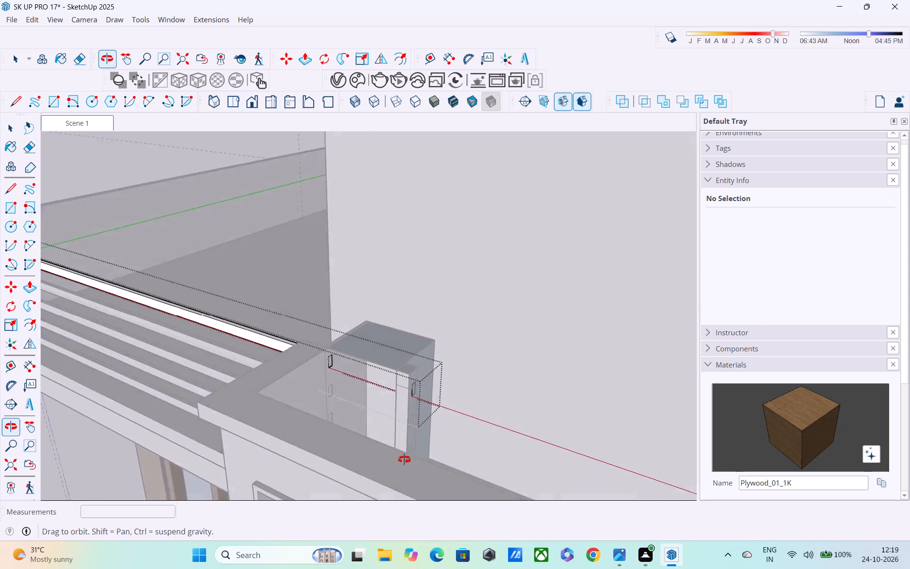
middle_click_drag(404, 459, 399, 468)
key("space")
middle_click_drag(390, 357, 208, 389)
scroll(339, 363, "down", 2)
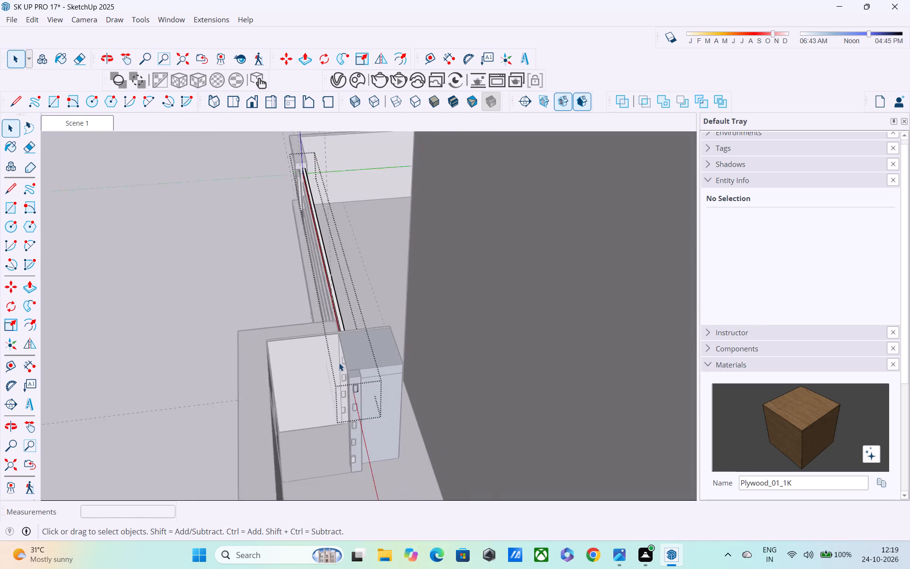
scroll(339, 363, "down", 7)
middle_click_drag(368, 382, 349, 257, "shift")
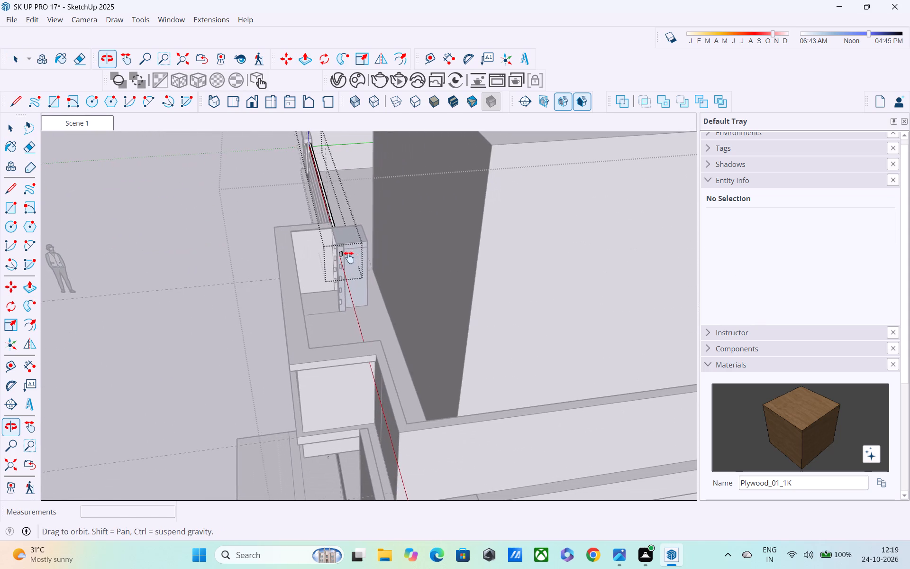
middle_click_drag(349, 257, 339, 322, "shift")
scroll(348, 299, "up", 4)
middle_click_drag(339, 294, 268, 349)
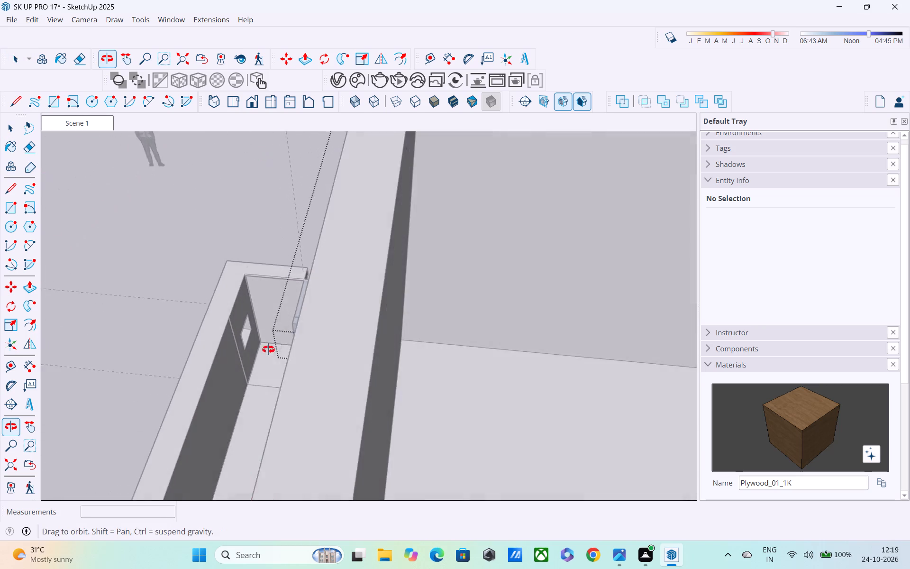
Open the parapet for editing and delete the top face of the corner block together with its bounding edges.
middle_click_drag(268, 349, 343, 343)
scroll(342, 321, "up", 4)
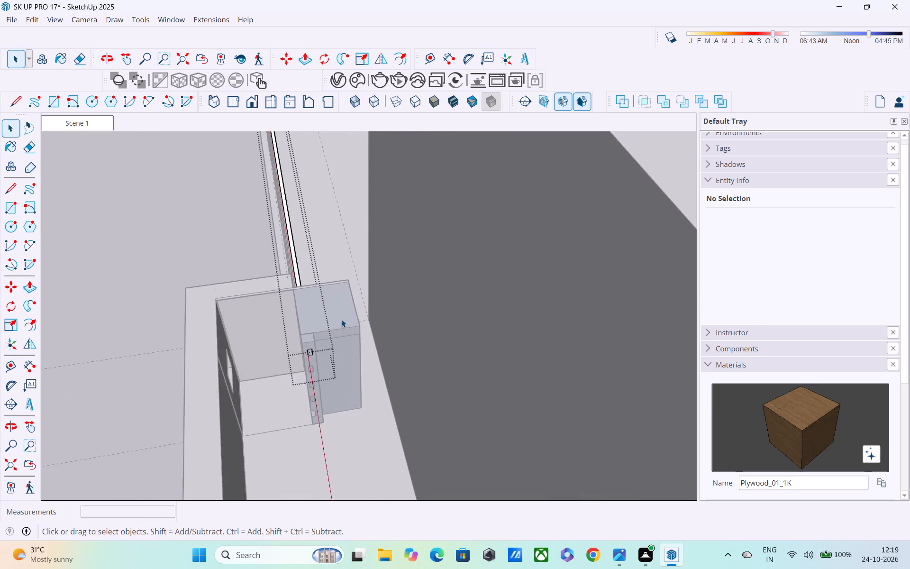
scroll(340, 317, "up", 4)
middle_click_drag(322, 316, 305, 365)
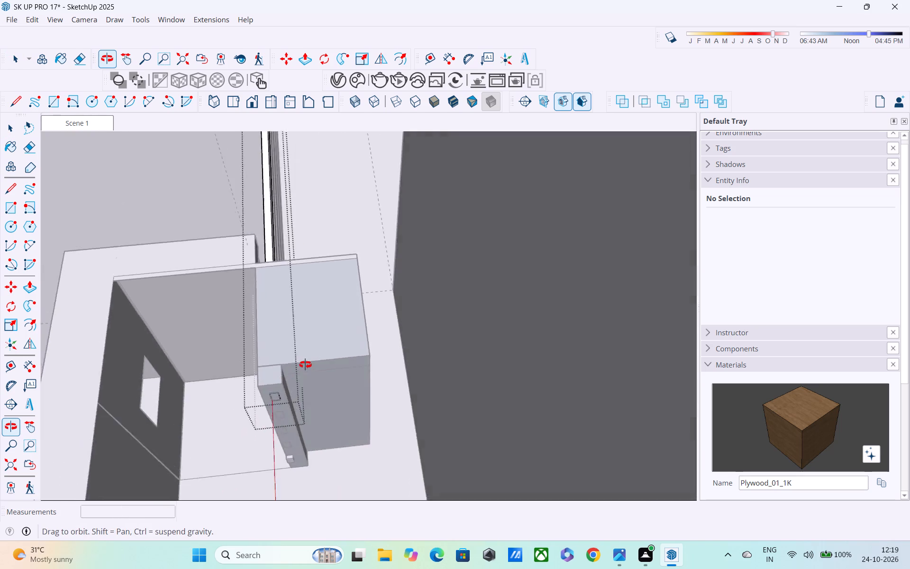
middle_click_drag(305, 365, 673, 330)
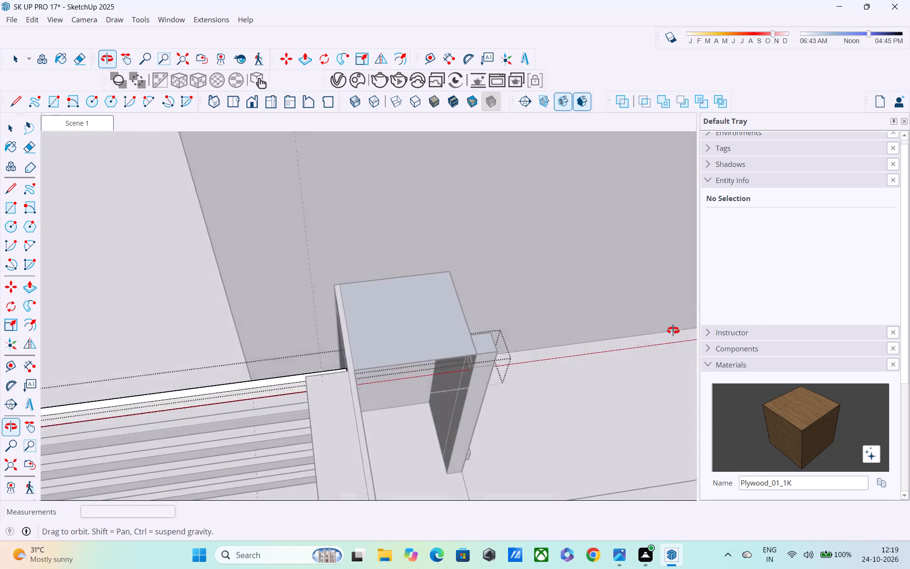
middle_click_drag(673, 330, 494, 383)
key("space")
left_click(239, 211)
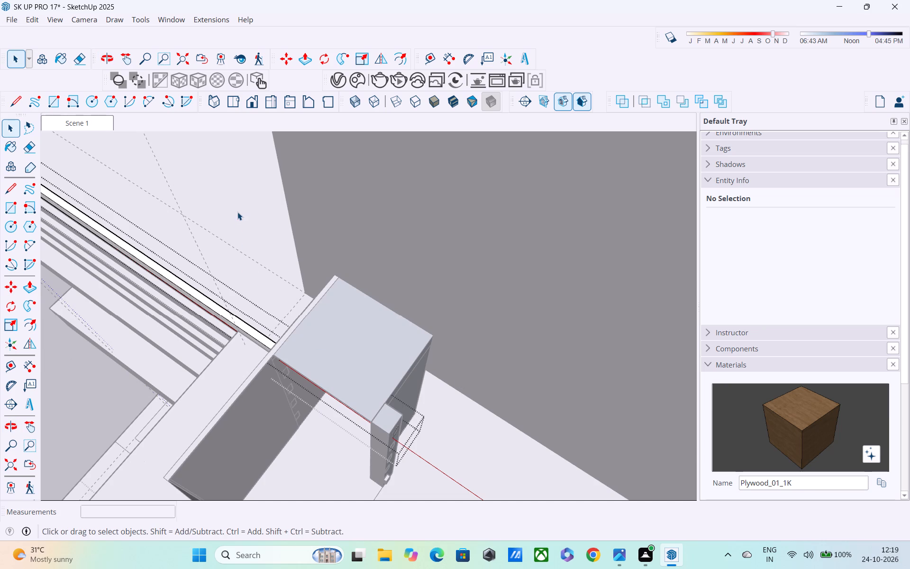
middle_click_drag(317, 367, 318, 269)
double_click(381, 364)
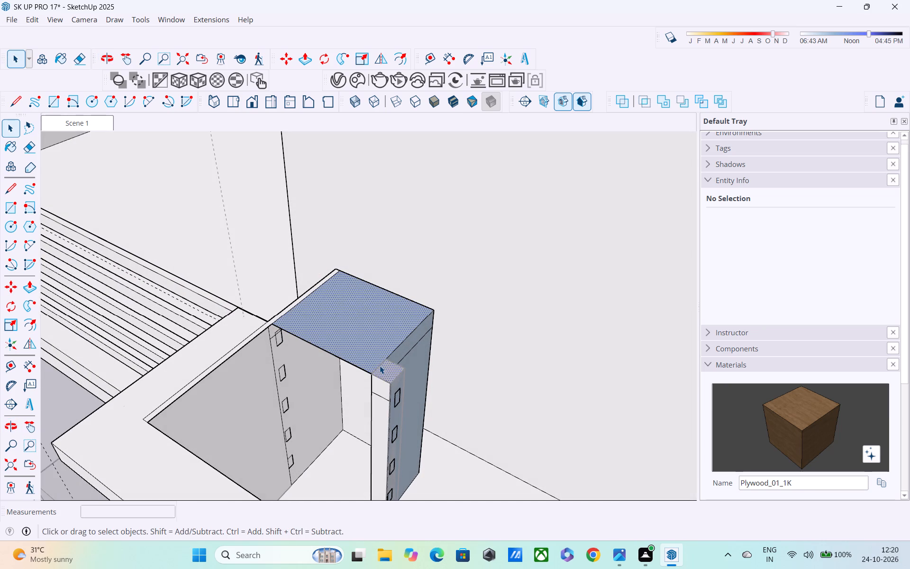
left_click(379, 367)
double_click(379, 367)
left_click(333, 350)
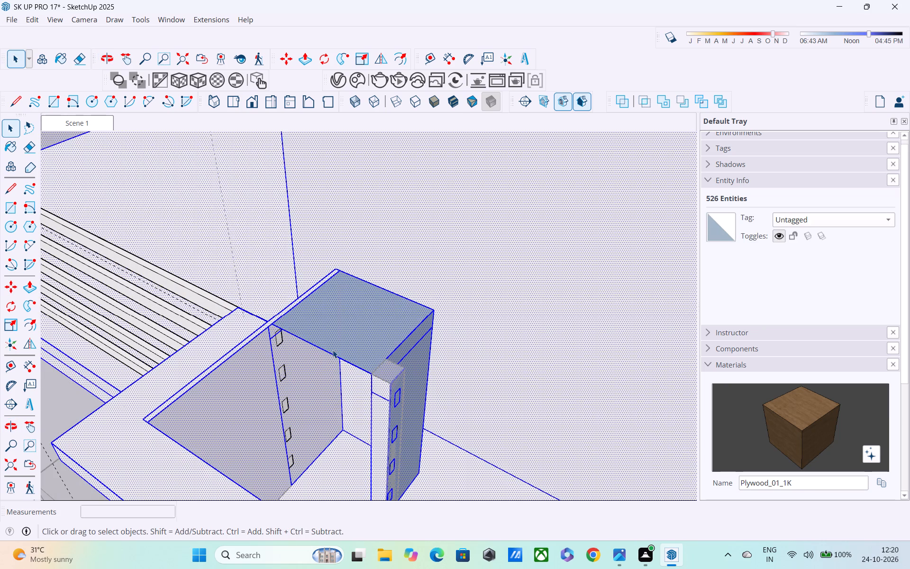
double_click(336, 350)
key("Delete")
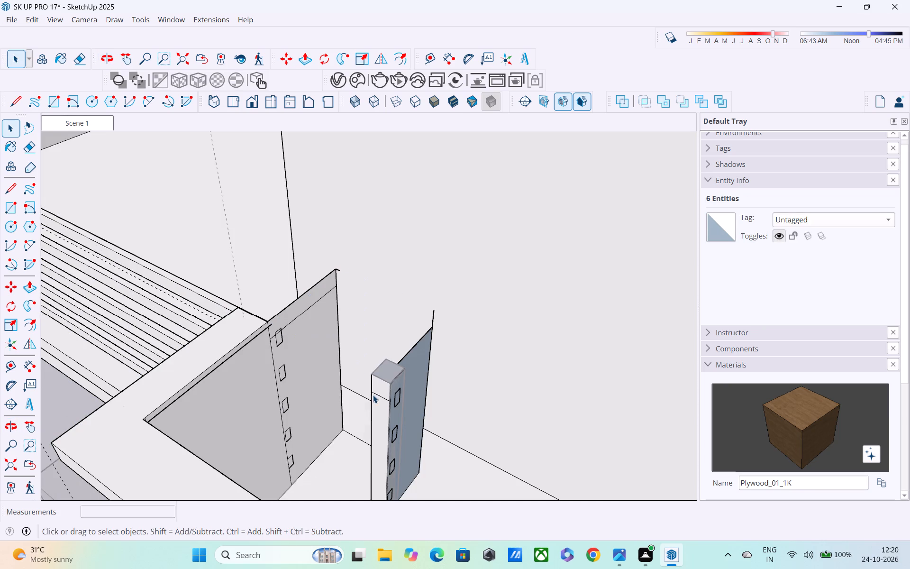
Erase the edges around the small near-side face at the post's head, undoing the stroke down its side with square openings.
triple_click(392, 382)
double_click(392, 383)
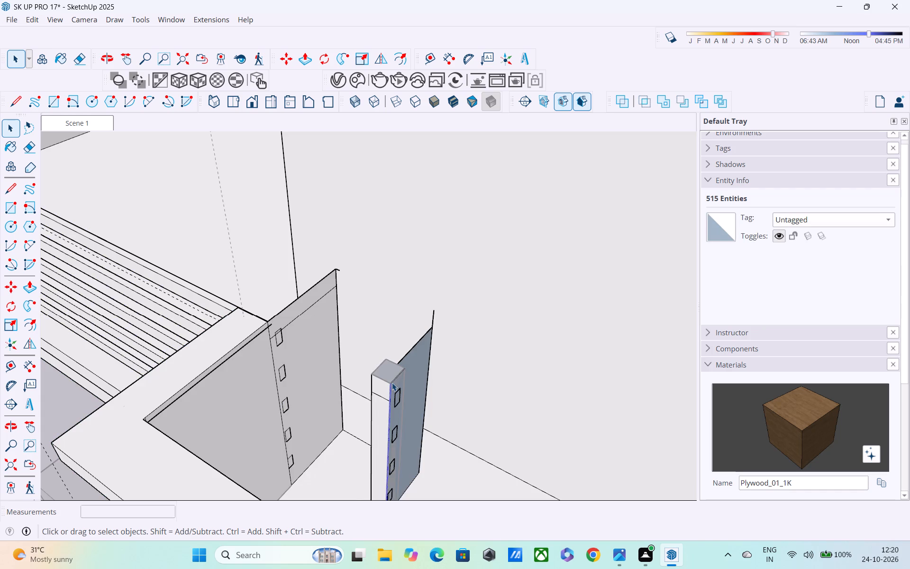
left_click(392, 383)
double_click(392, 383)
left_click(390, 376)
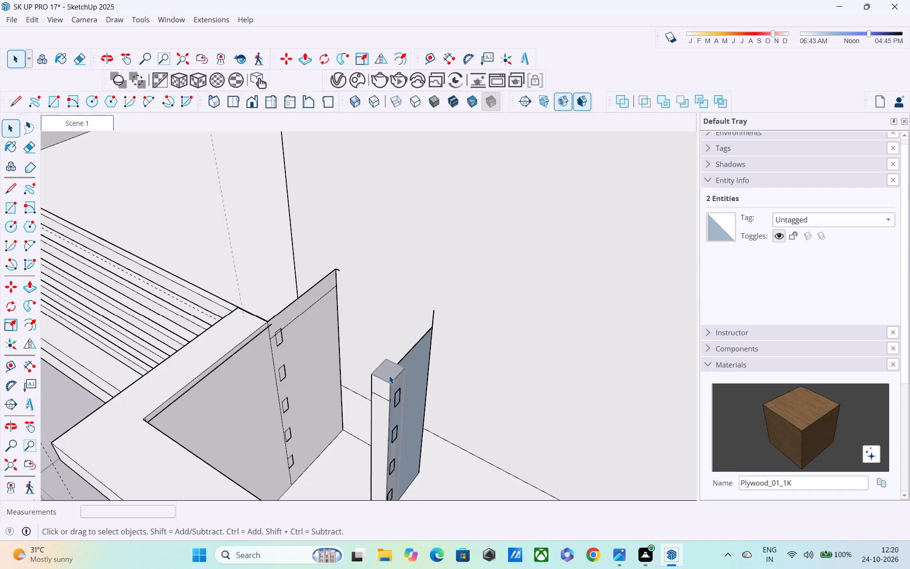
key("e")
left_click_drag(378, 376, 396, 392)
left_click_drag(394, 376, 397, 413)
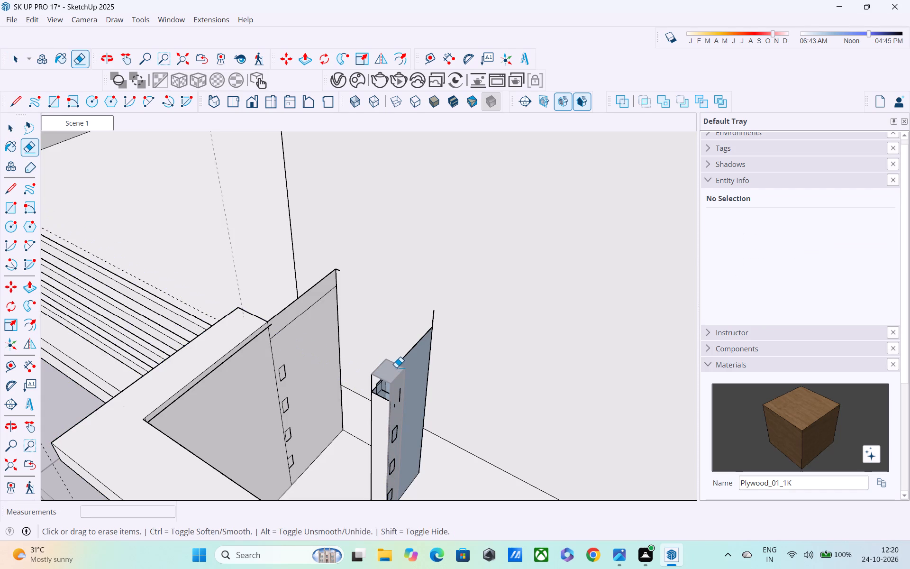
key("ctrl+z")
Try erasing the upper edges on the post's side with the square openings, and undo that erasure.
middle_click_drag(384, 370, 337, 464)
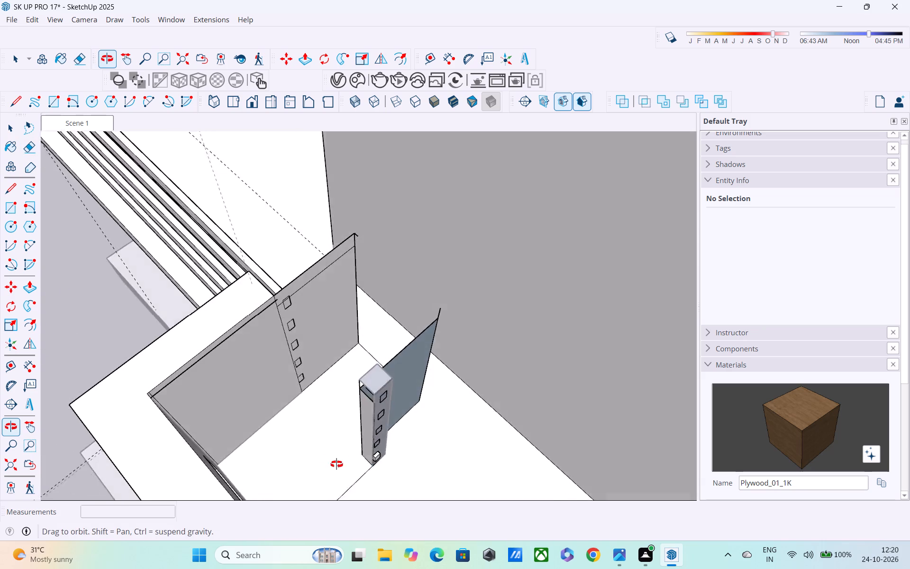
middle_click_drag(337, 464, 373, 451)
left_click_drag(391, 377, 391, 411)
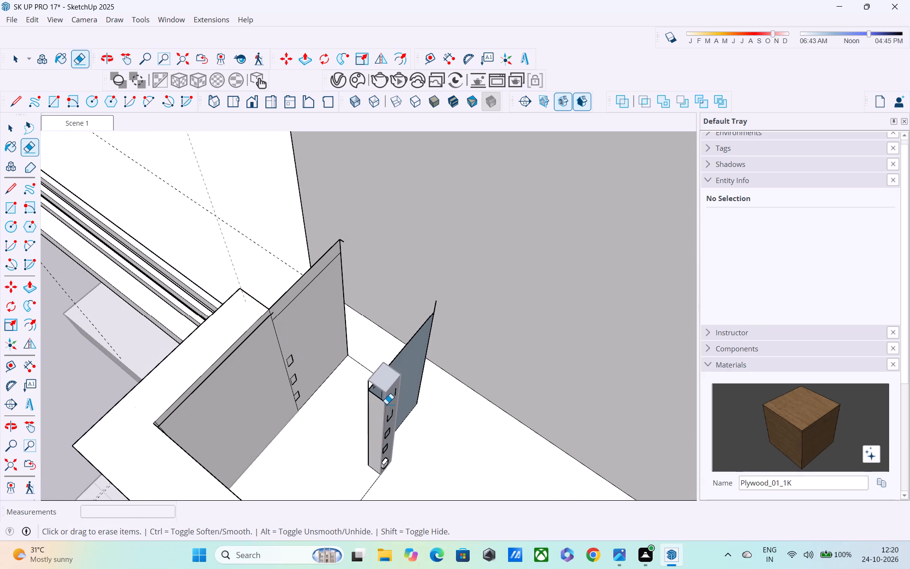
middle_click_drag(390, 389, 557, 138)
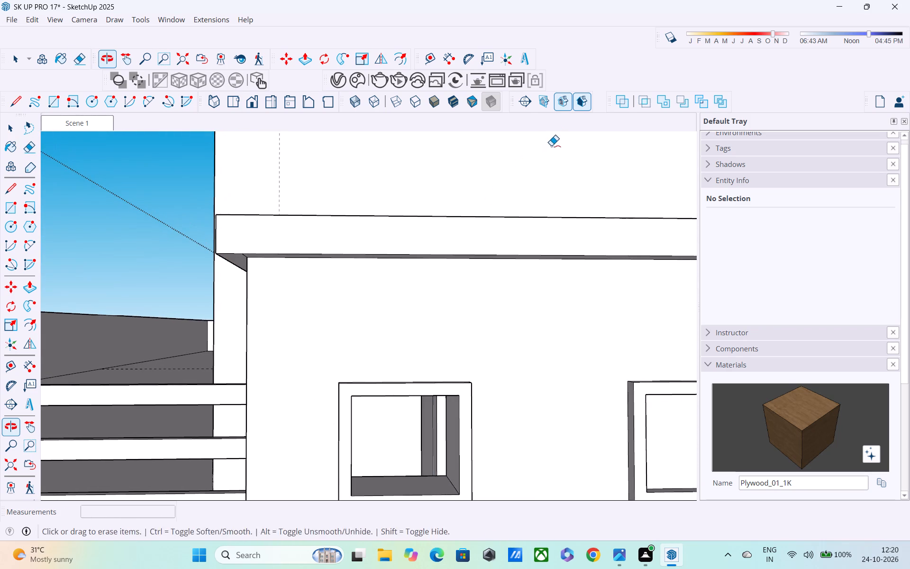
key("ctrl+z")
Erase the edges of the post's near side below its top to strip away the near and inner faces.
middle_click_drag(514, 186, 443, 305)
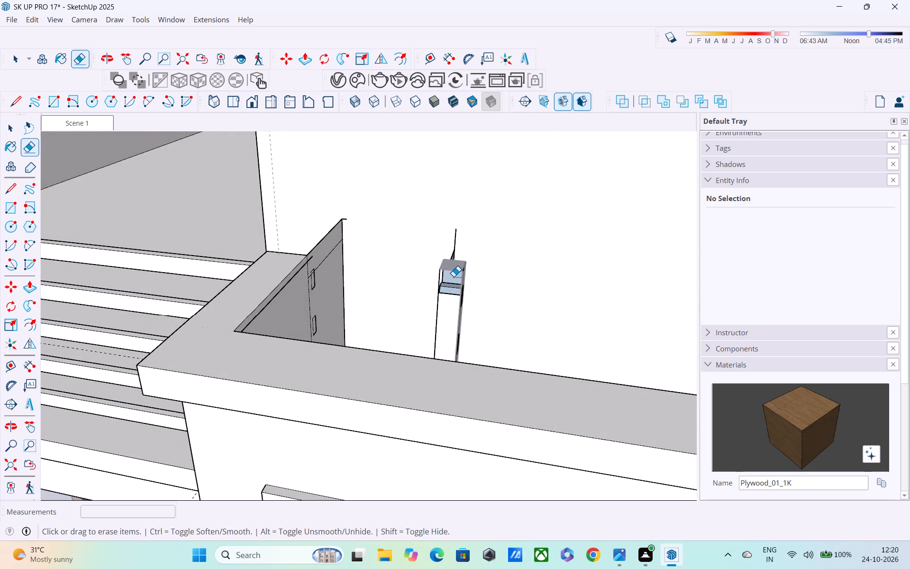
left_click(454, 276)
left_click_drag(451, 277, 451, 304)
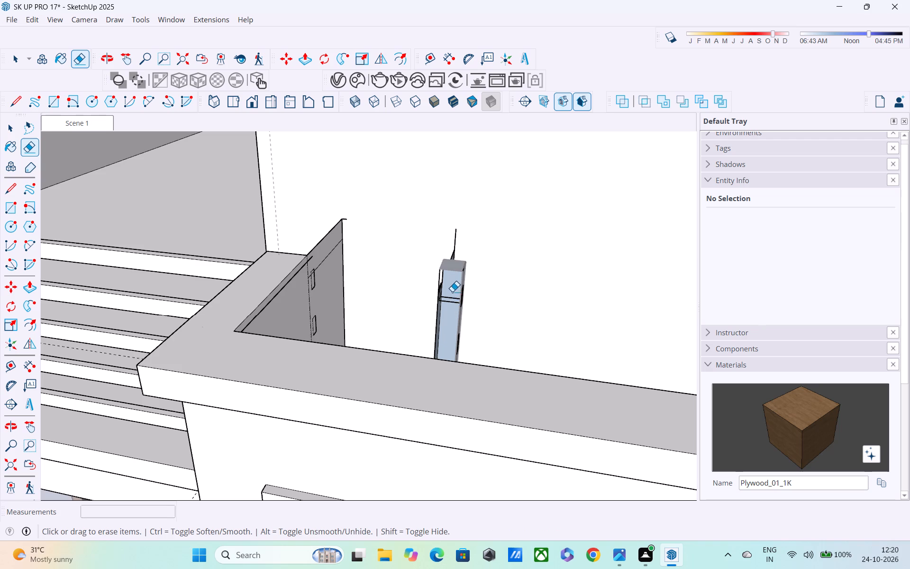
left_click_drag(455, 270, 462, 315)
key("ctrl+z")
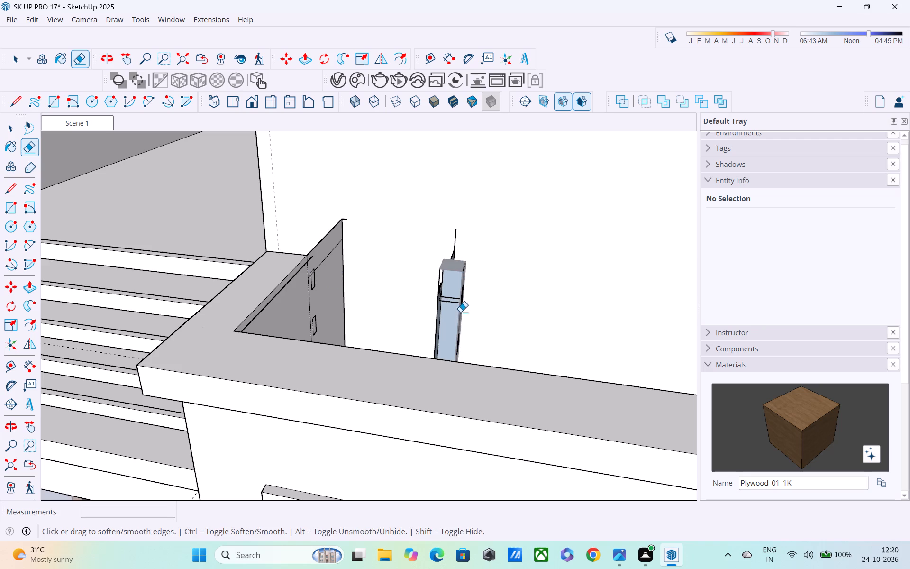
left_click_drag(454, 261, 454, 282)
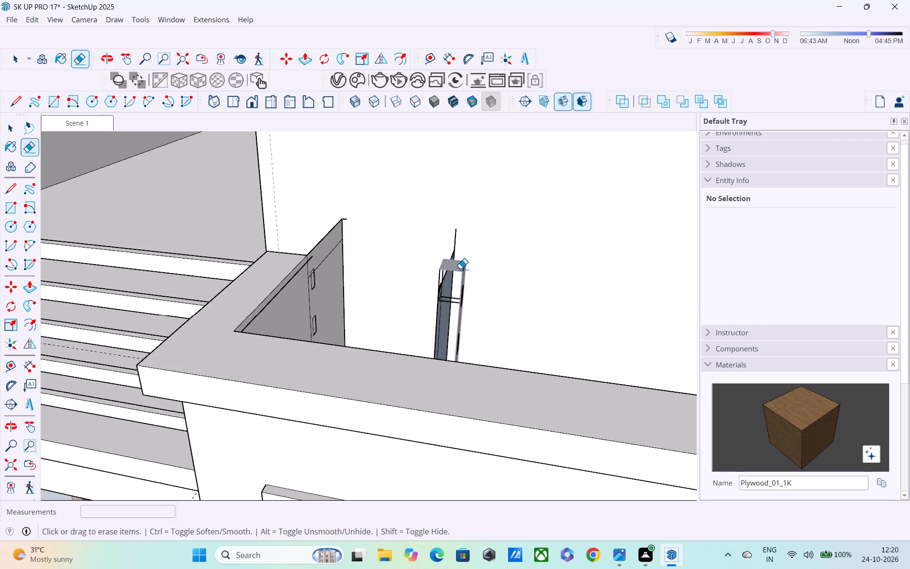
left_click_drag(460, 264, 458, 279)
Erase the post's rear vertical edge to remove the leftover wall panel adjoining it.
middle_click_drag(456, 286, 448, 257)
scroll(454, 263, "down", 3)
middle_click_drag(405, 285, 292, 321)
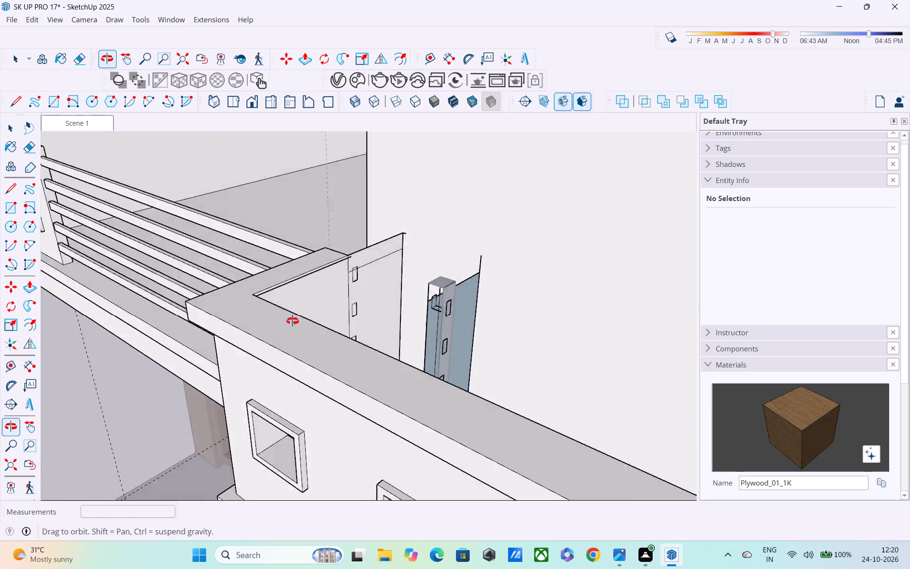
middle_click_drag(292, 321, 212, 367)
scroll(357, 382, "up", 4)
left_click_drag(421, 366, 463, 391)
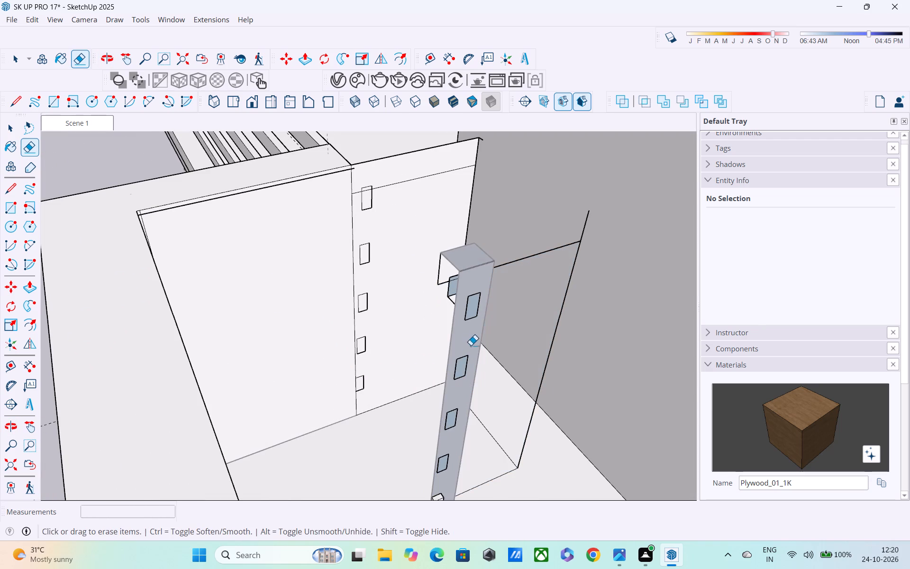
left_click_drag(493, 328, 440, 342)
key("ctrl+z")
left_click(473, 344)
left_click_drag(459, 347, 472, 348)
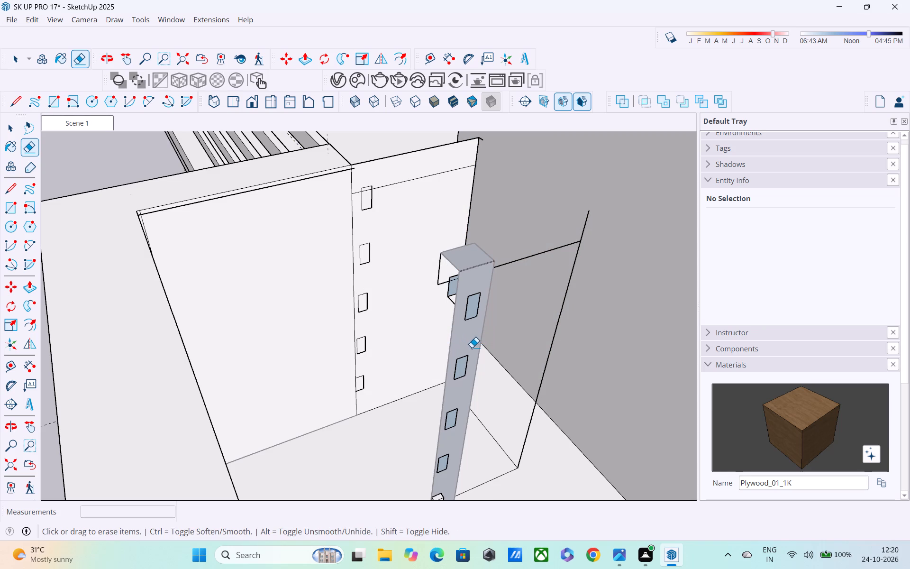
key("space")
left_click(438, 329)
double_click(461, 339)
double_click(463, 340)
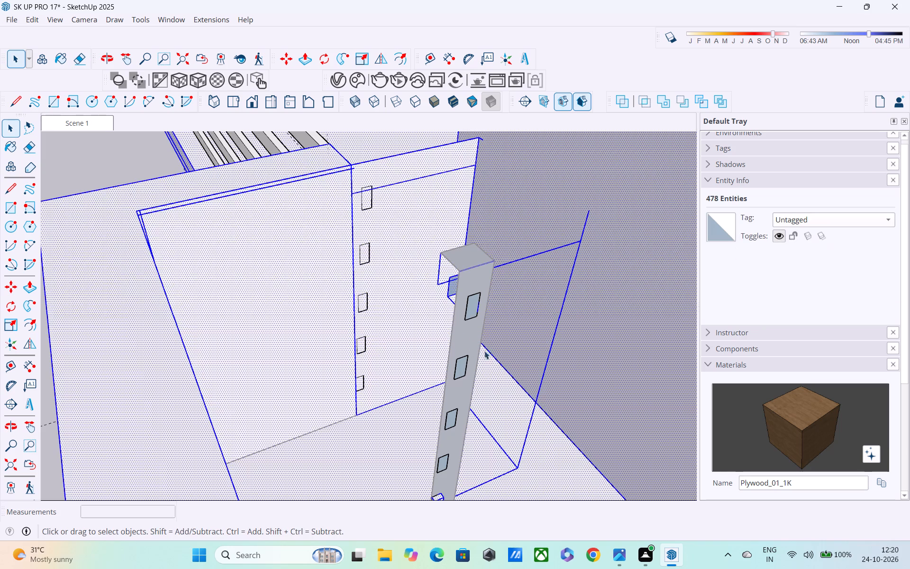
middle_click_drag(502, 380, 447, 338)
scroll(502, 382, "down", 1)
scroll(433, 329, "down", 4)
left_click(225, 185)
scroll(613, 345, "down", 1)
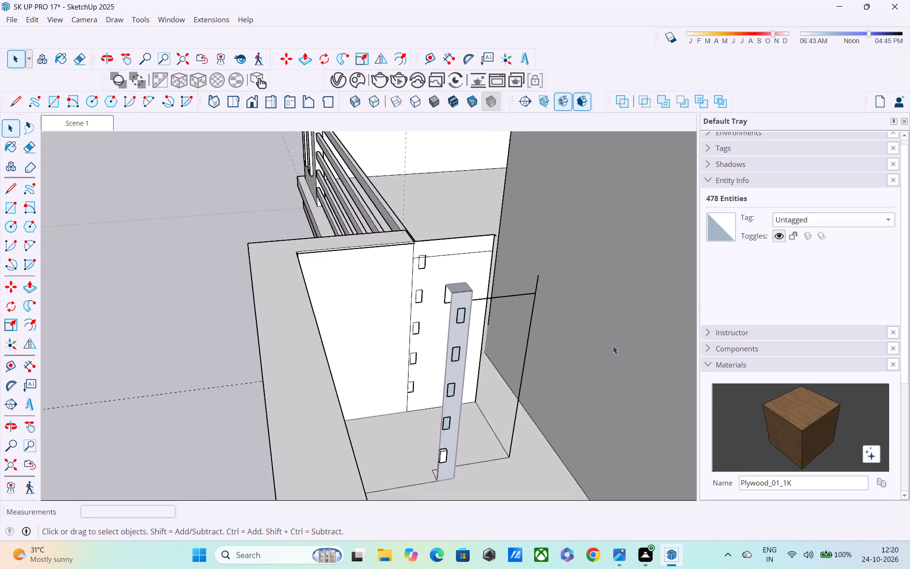
Delete the removed panel's two stray edges, the horizontal one beside the post's head and the 3' vertical one.
middle_click_drag(615, 349, 546, 337)
left_click(512, 312)
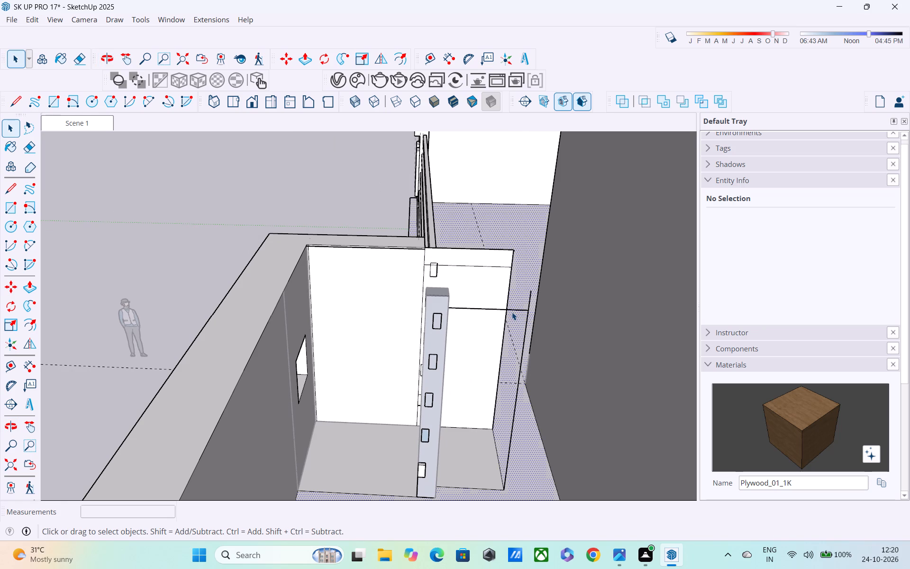
left_click(508, 309)
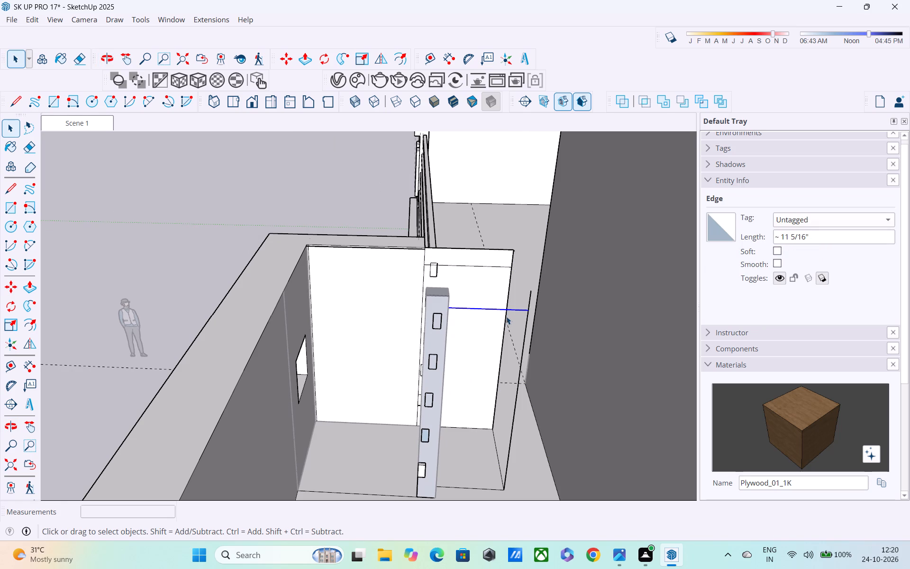
key("Delete")
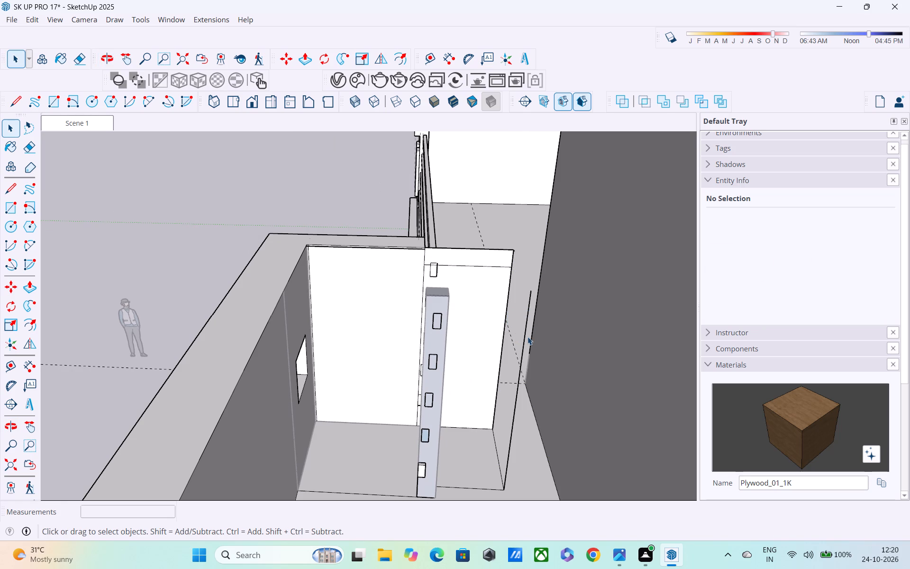
left_click(525, 332, "shift")
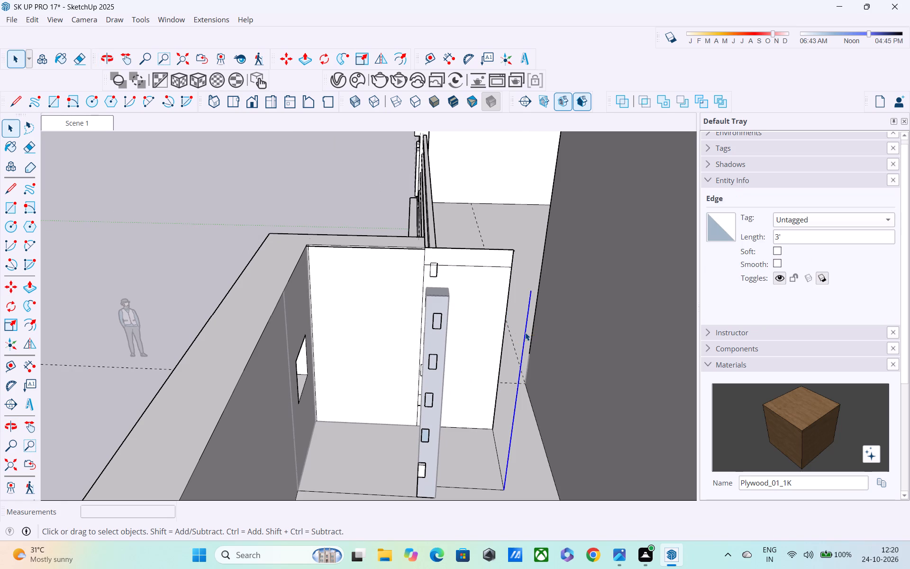
key("Delete")
Erase the leftover outline edges on the hollow's floor, on both sides of the post.
middle_click_drag(475, 431, 474, 393, "shift")
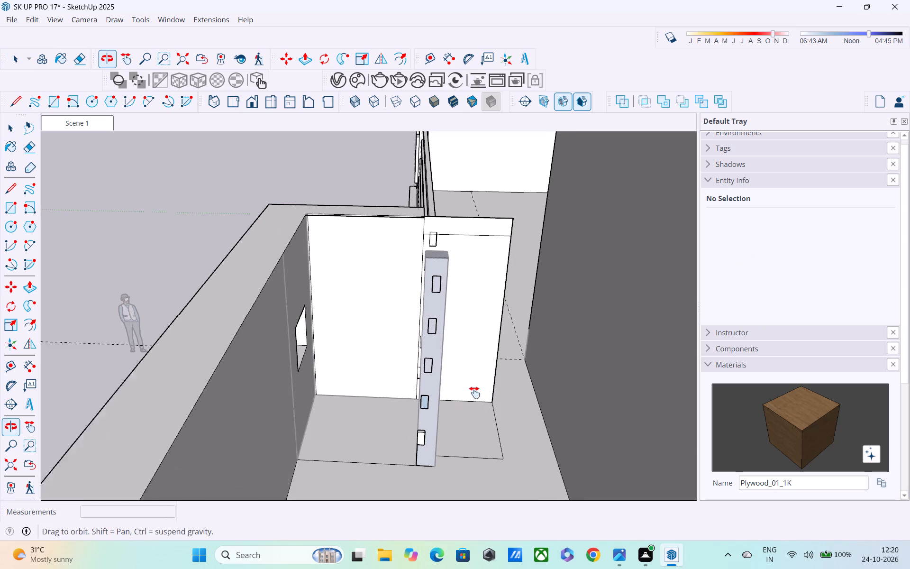
middle_click_drag(474, 393, 475, 389, "shift")
key("e")
scroll(477, 432, "up", 2)
left_click(475, 443)
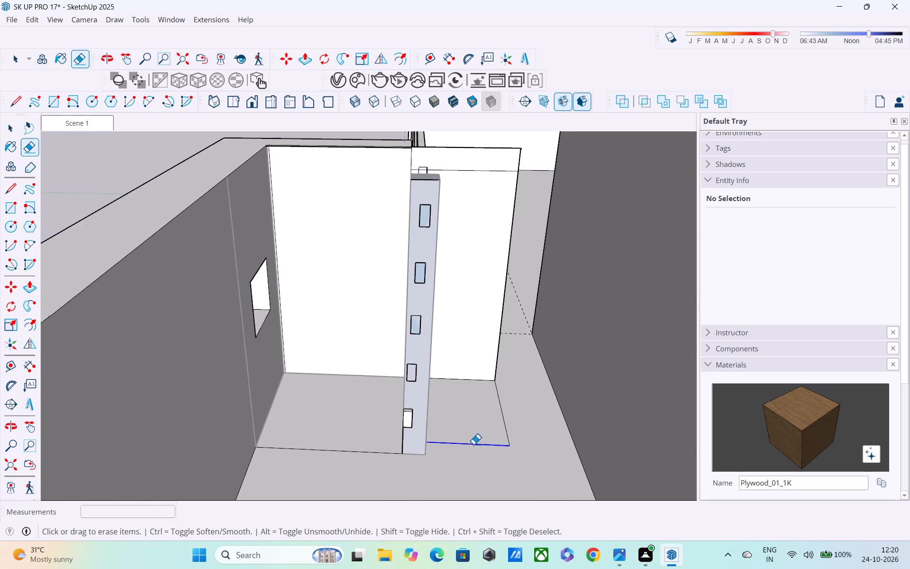
left_click(502, 406)
middle_click_drag(500, 411, 909, 426)
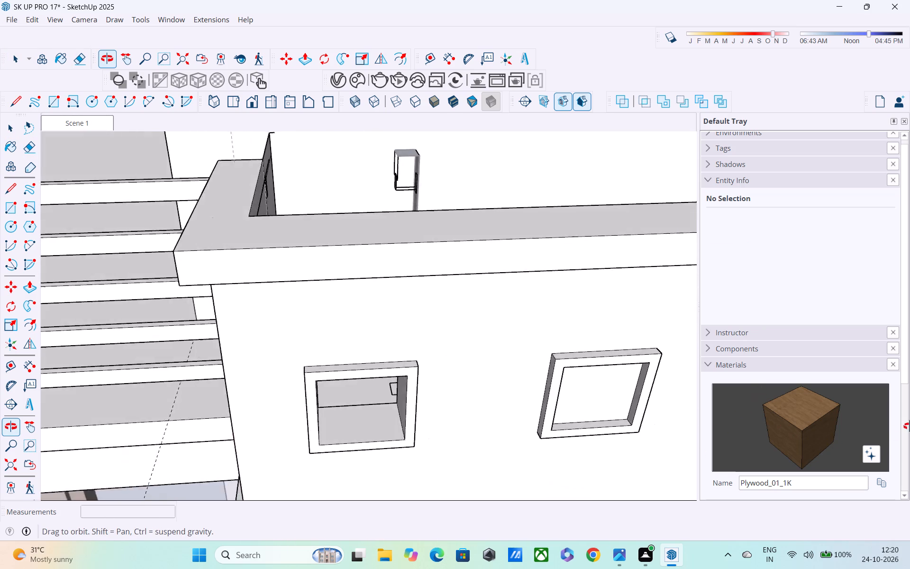
middle_click_drag(909, 426, 588, 507)
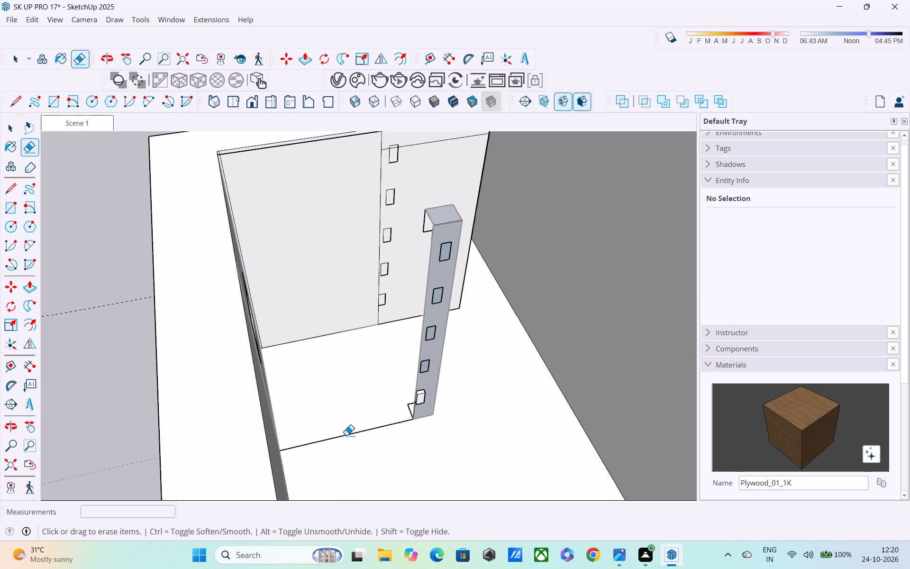
left_click(346, 435)
Erase the small leftover edges on the floor at the post's foot.
scroll(410, 421, "up", 2)
left_click(416, 413)
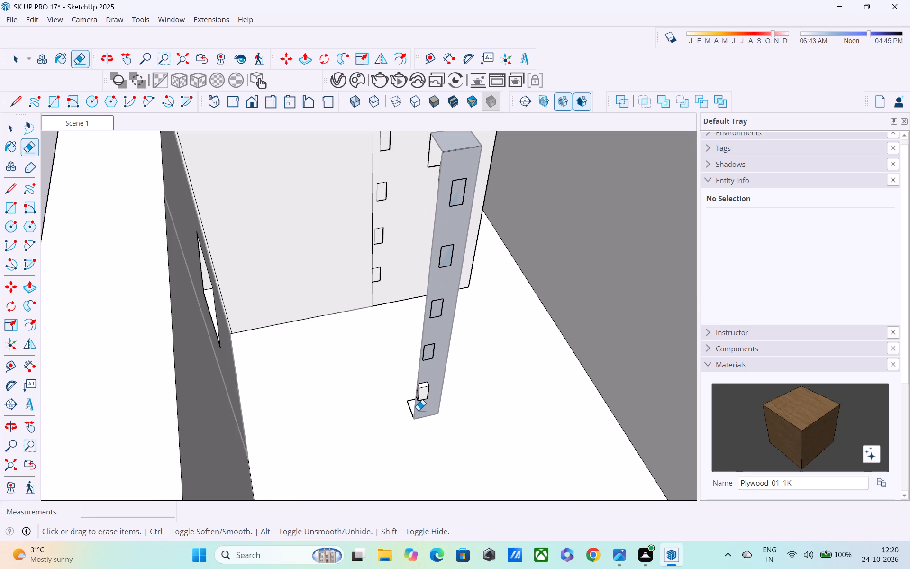
double_click(420, 410)
left_click_drag(439, 389, 433, 408)
middle_click_drag(424, 404, 536, 413)
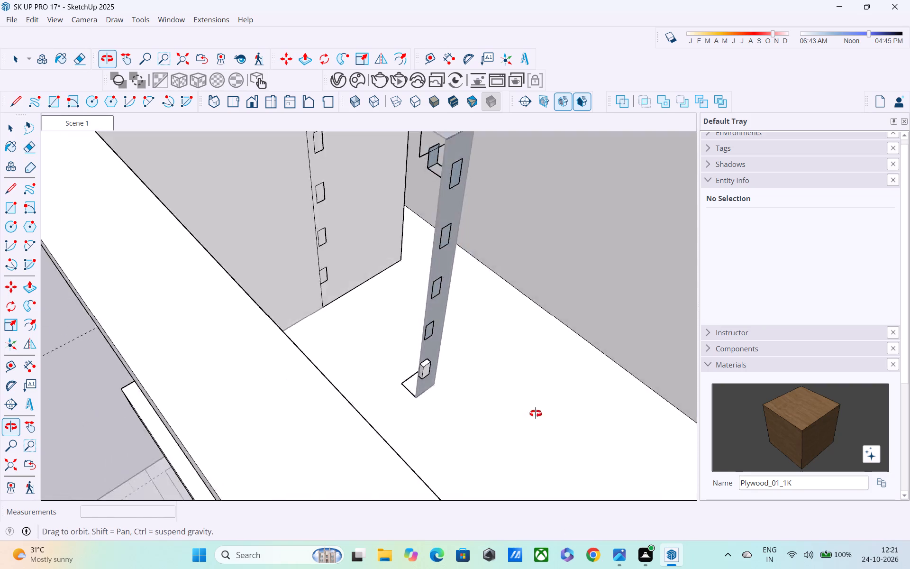
middle_click_drag(536, 413, 570, 424)
scroll(336, 375, "up", 5)
left_click_drag(416, 361, 421, 393)
Erase the stray edges and small opening frame hanging beneath the post's head.
scroll(427, 377, "down", 3)
scroll(449, 319, "down", 2)
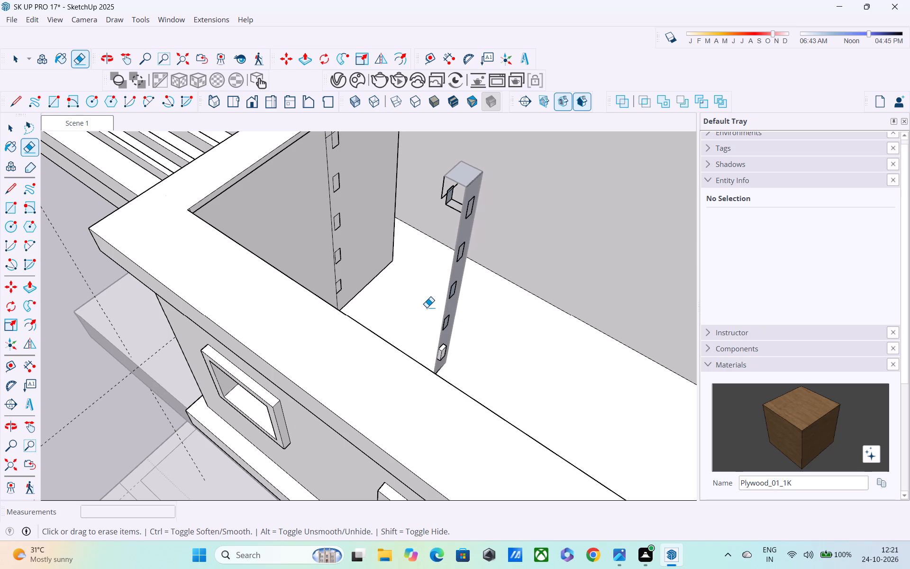
middle_click_drag(429, 309, 502, 413, "shift")
scroll(558, 346, "up", 3)
left_click_drag(577, 341, 578, 361)
middle_click_drag(577, 362, 573, 309)
scroll(587, 404, "up", 3)
left_click_drag(553, 332, 553, 333)
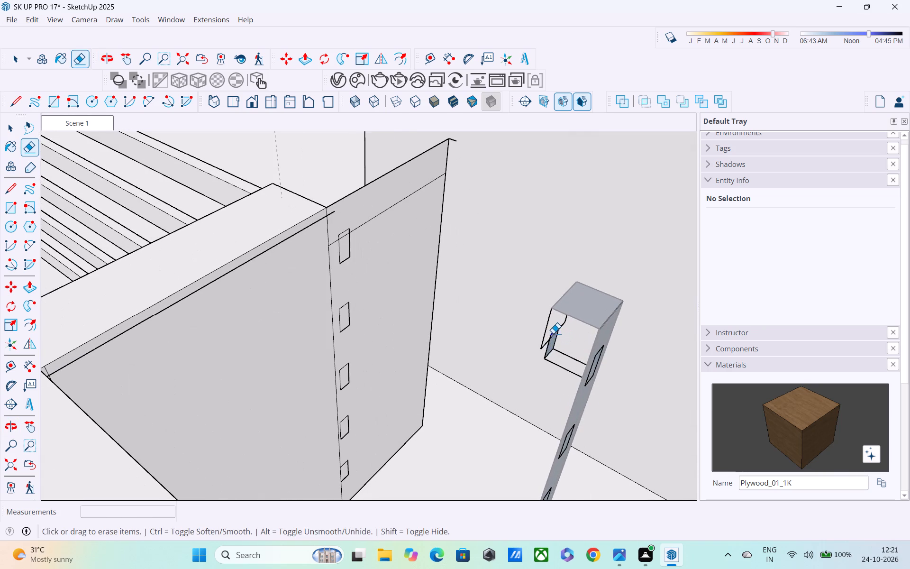
left_click_drag(553, 333, 574, 362)
left_click_drag(555, 352, 564, 375)
left_click_drag(558, 327, 538, 341)
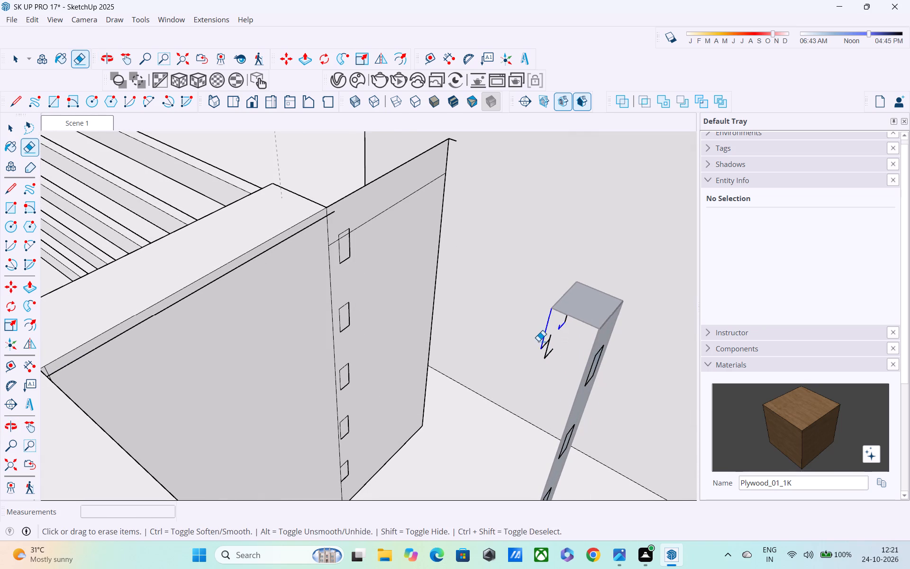
left_click_drag(538, 341, 533, 348)
scroll(566, 337, "up", 1)
middle_click_drag(569, 339, 591, 294)
scroll(555, 309, "up", 2)
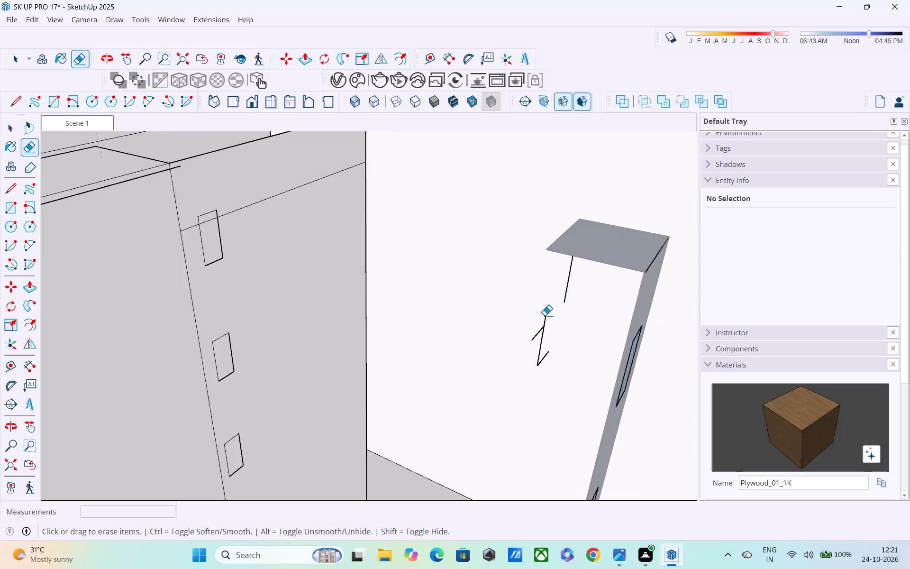
left_click_drag(544, 321, 550, 363)
left_click_drag(575, 278, 548, 295)
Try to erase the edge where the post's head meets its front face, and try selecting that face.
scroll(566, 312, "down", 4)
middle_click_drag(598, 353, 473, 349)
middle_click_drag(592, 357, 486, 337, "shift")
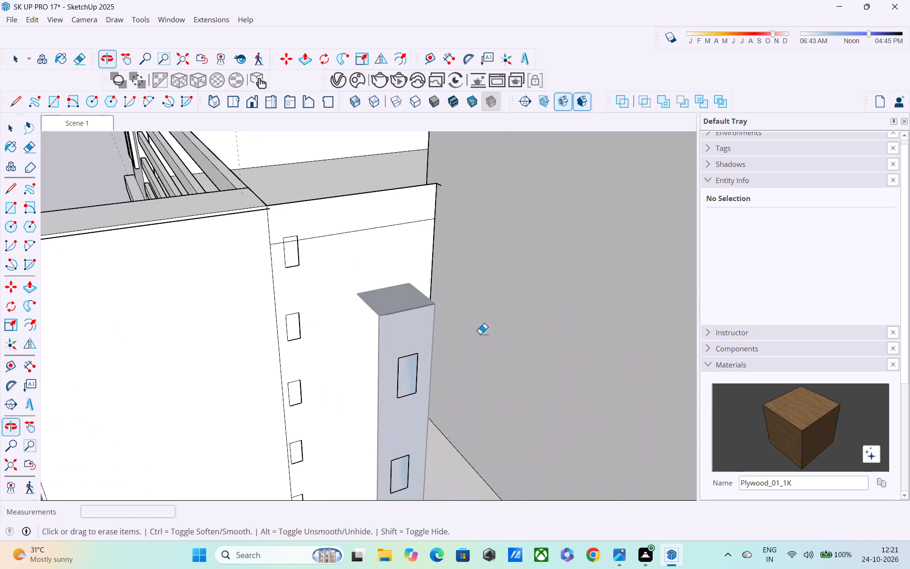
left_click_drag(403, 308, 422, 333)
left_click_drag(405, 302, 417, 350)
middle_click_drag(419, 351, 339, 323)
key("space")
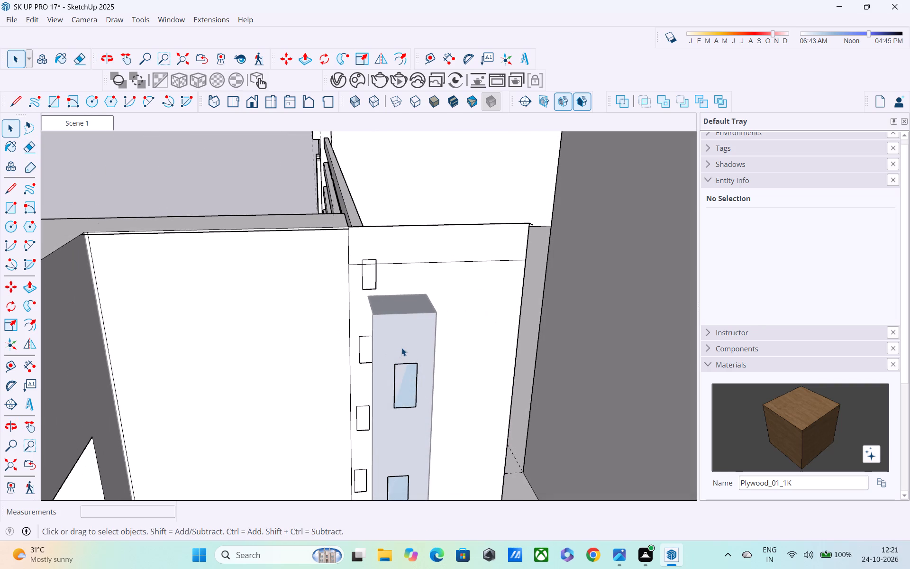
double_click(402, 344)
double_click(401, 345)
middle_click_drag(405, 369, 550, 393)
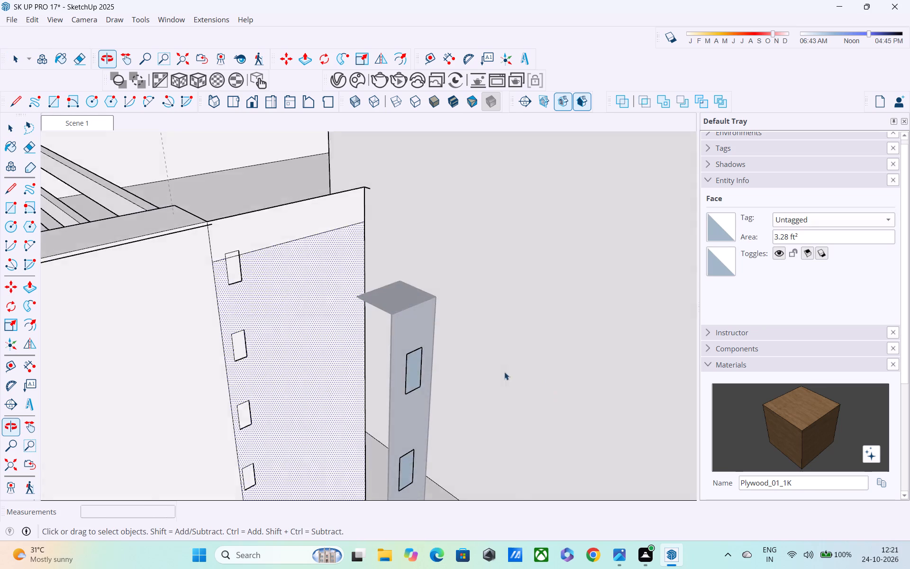
Remove the wall panel covering the railing bars' ends behind the post by erasing its free vertical edge.
scroll(483, 365, "down", 4)
scroll(102, 327, "down", 3)
double_click(243, 332)
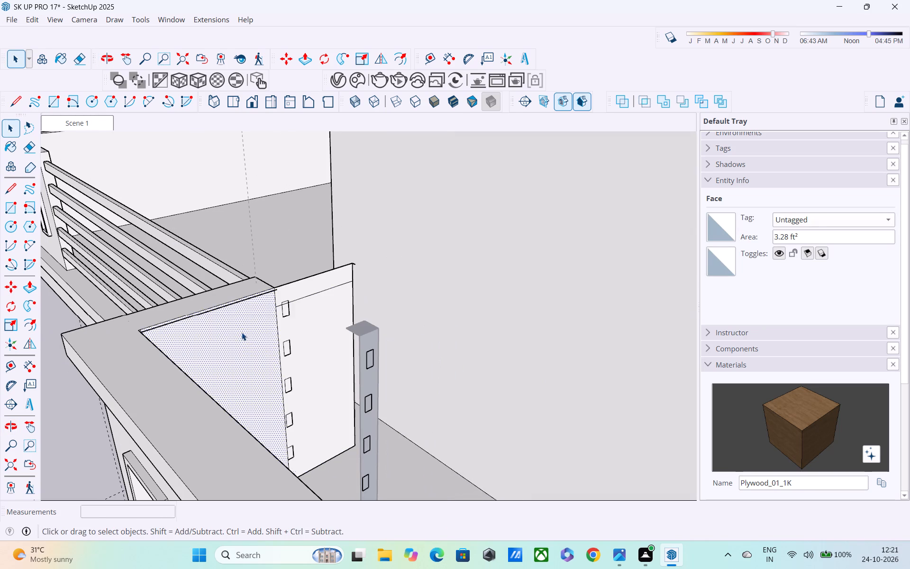
double_click(302, 336)
middle_click_drag(316, 344, 138, 416)
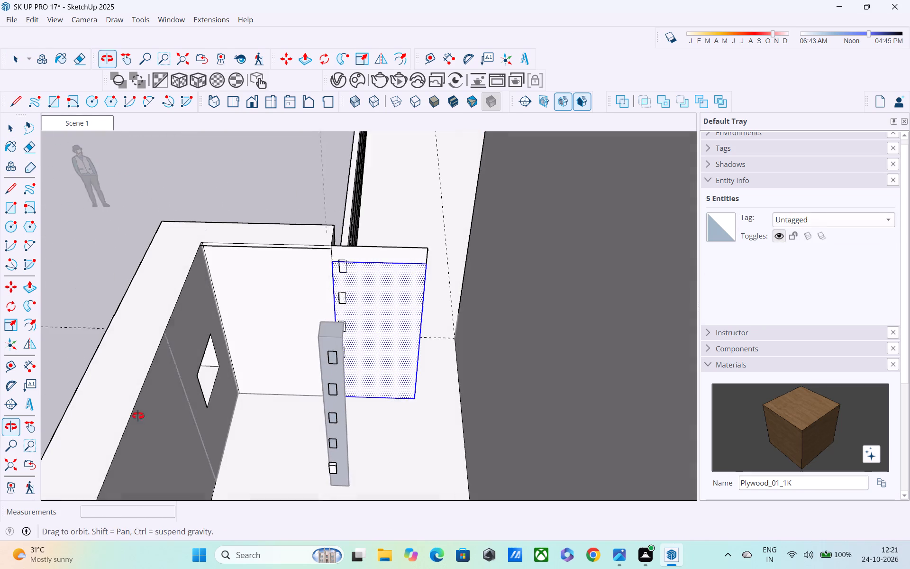
middle_click_drag(138, 416, 136, 416)
scroll(354, 304, "down", 1)
key("space")
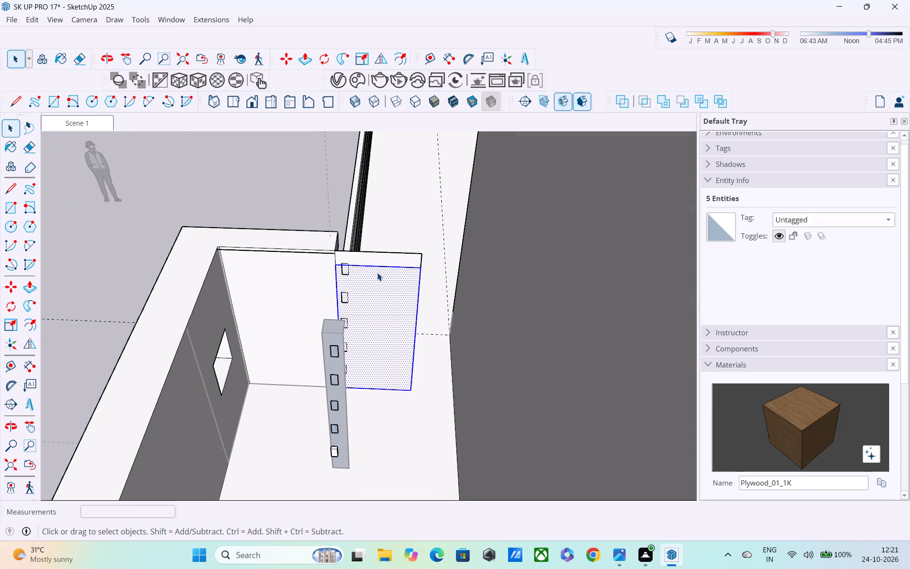
key("e")
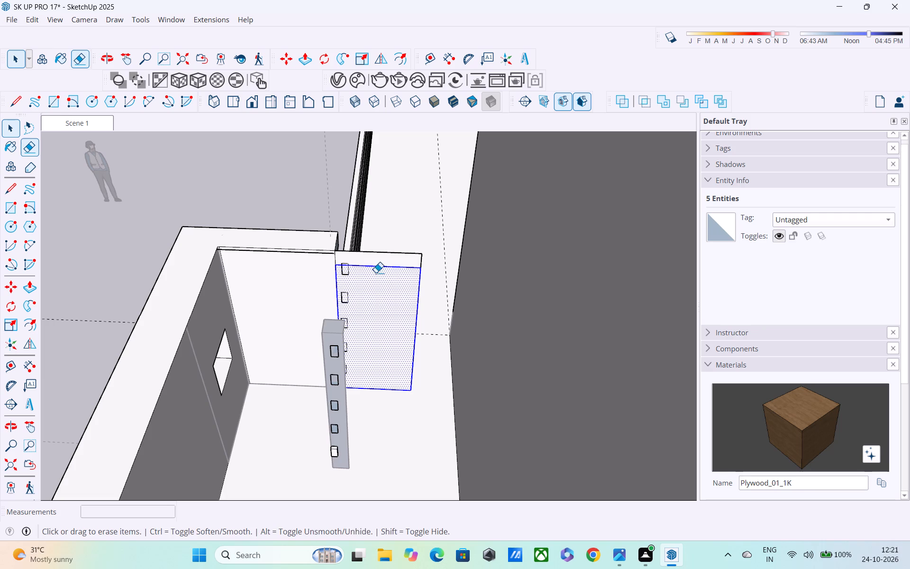
left_click(409, 277)
left_click(410, 258)
left_click_drag(410, 258, 410, 269)
left_click_drag(409, 284, 410, 303)
middle_click_drag(399, 296, 373, 232)
scroll(411, 404, "down", 1)
scroll(411, 419, "up", 4)
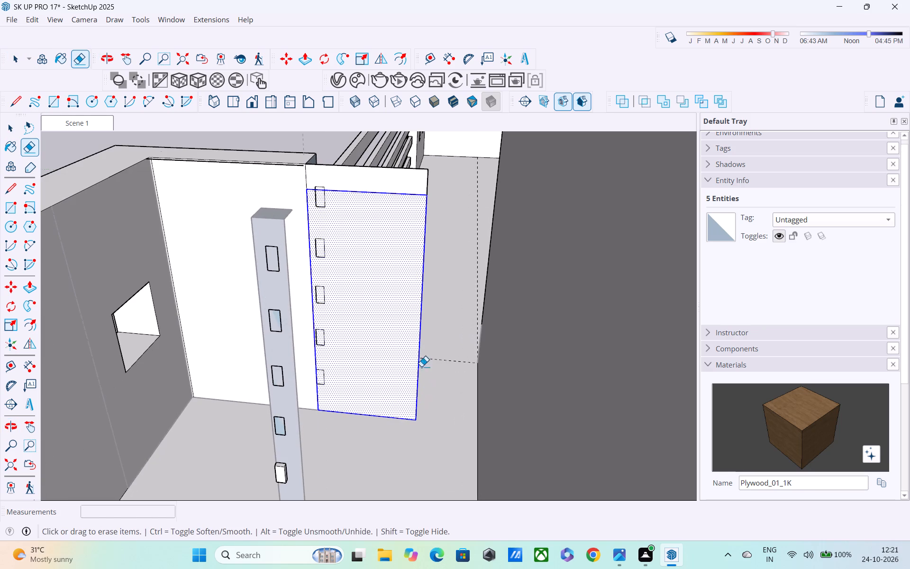
left_click(419, 357)
Erase the top, bottom and end edges of the narrow strip projecting from the parapet corner above the railing.
middle_click_drag(403, 376, 391, 408)
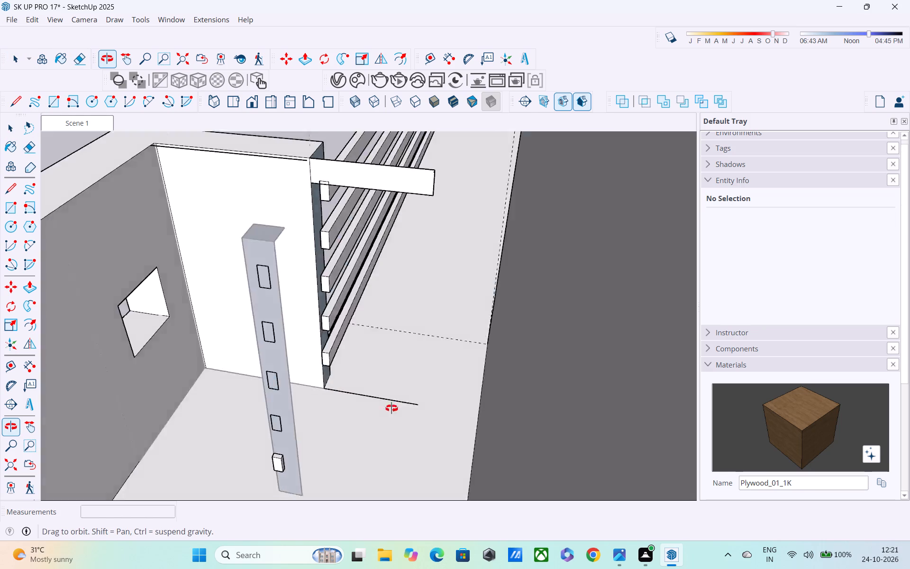
middle_click_drag(391, 408, 420, 318)
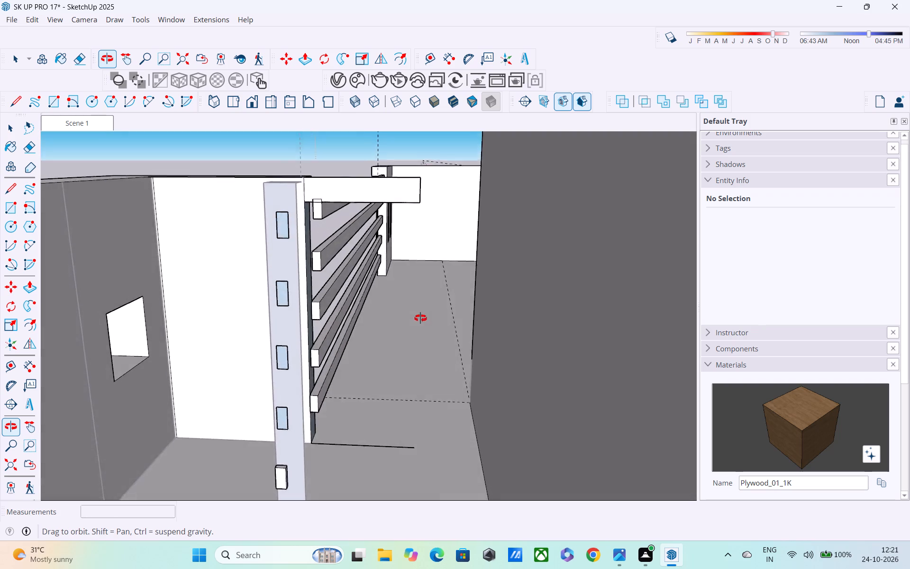
middle_click_drag(420, 318, 713, 301)
middle_click_drag(304, 393, 555, 398)
scroll(516, 397, "down", 4)
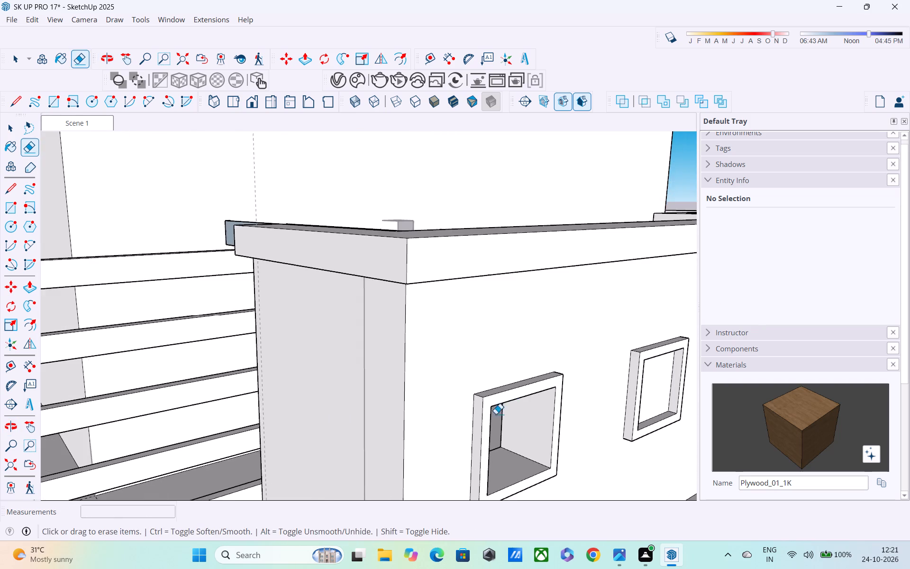
middle_click_drag(479, 416, 694, 457)
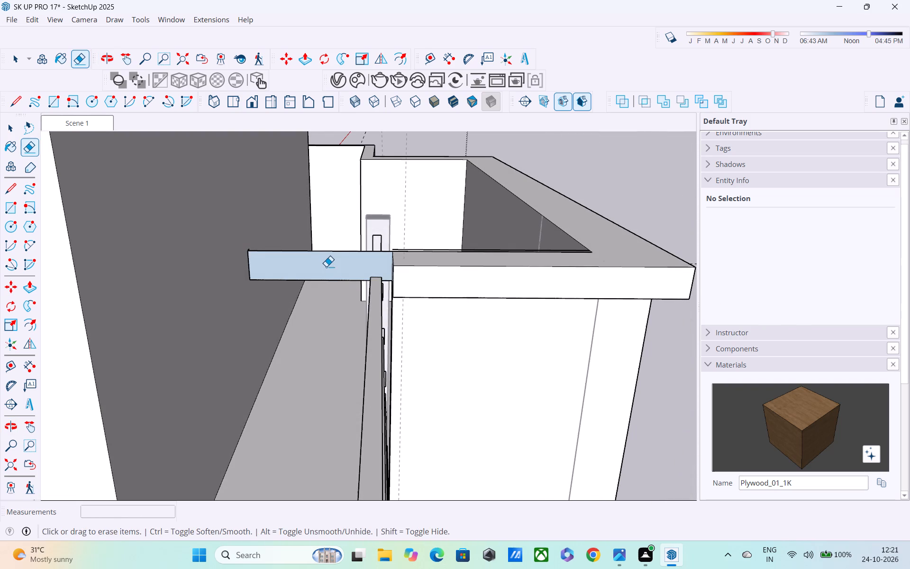
left_click(326, 264)
left_click(318, 252)
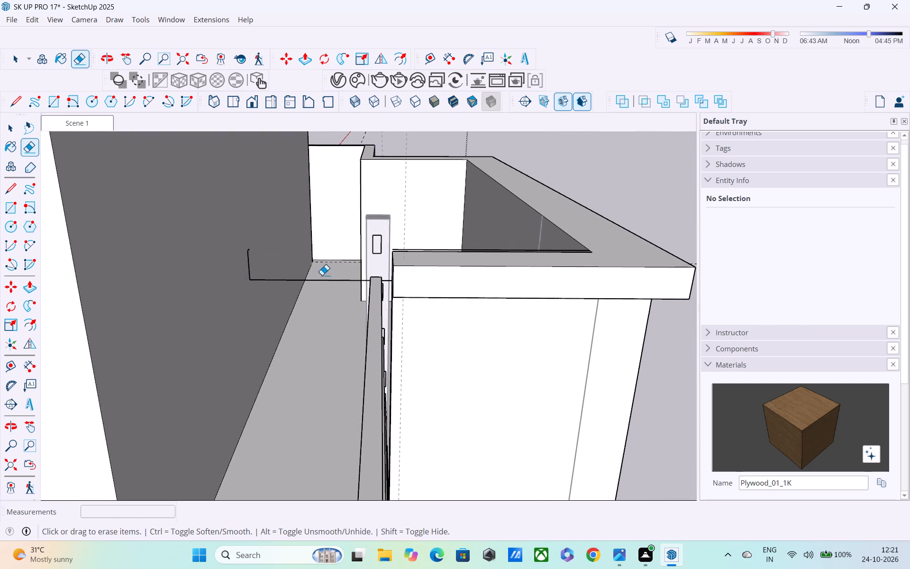
left_click(321, 281)
left_click(249, 268)
left_click(249, 249)
Erase the stray horizontal edge running alongside the parapet cap's inner edge at the corner.
middle_click_drag(455, 294, 580, 362)
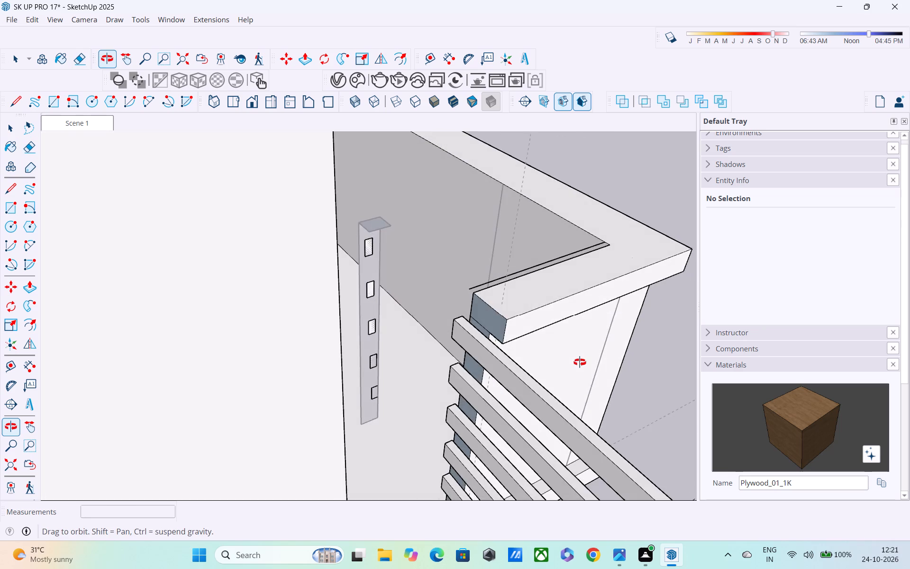
middle_click_drag(580, 362, 531, 420)
scroll(530, 370, "up", 2)
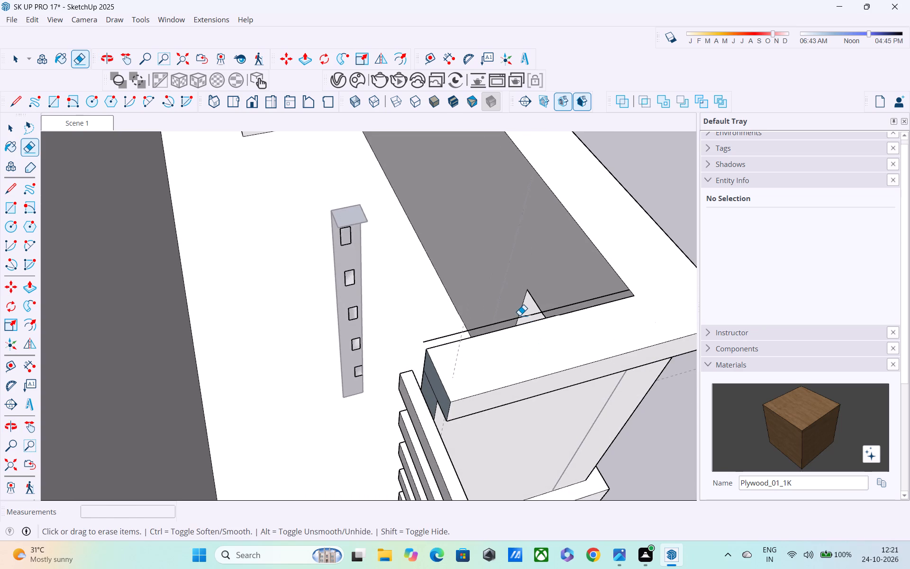
left_click(519, 317)
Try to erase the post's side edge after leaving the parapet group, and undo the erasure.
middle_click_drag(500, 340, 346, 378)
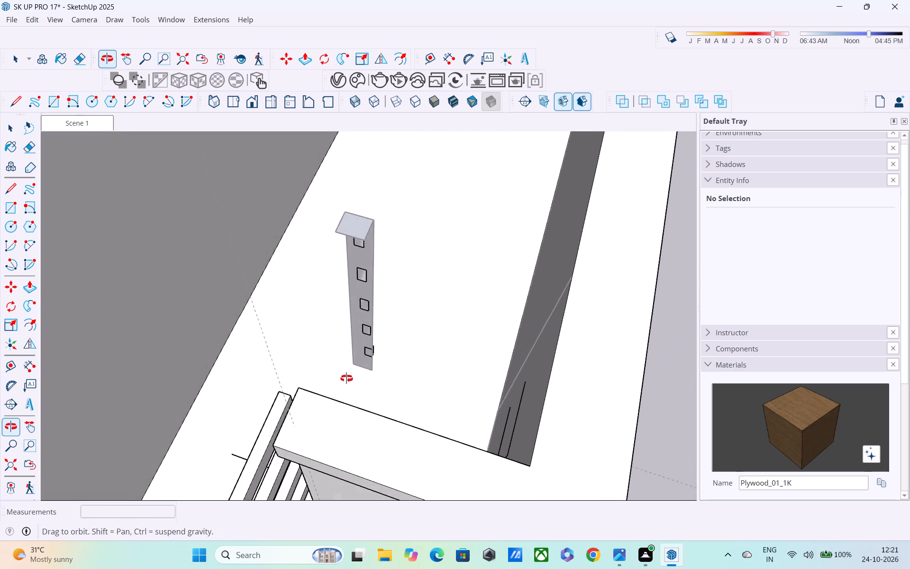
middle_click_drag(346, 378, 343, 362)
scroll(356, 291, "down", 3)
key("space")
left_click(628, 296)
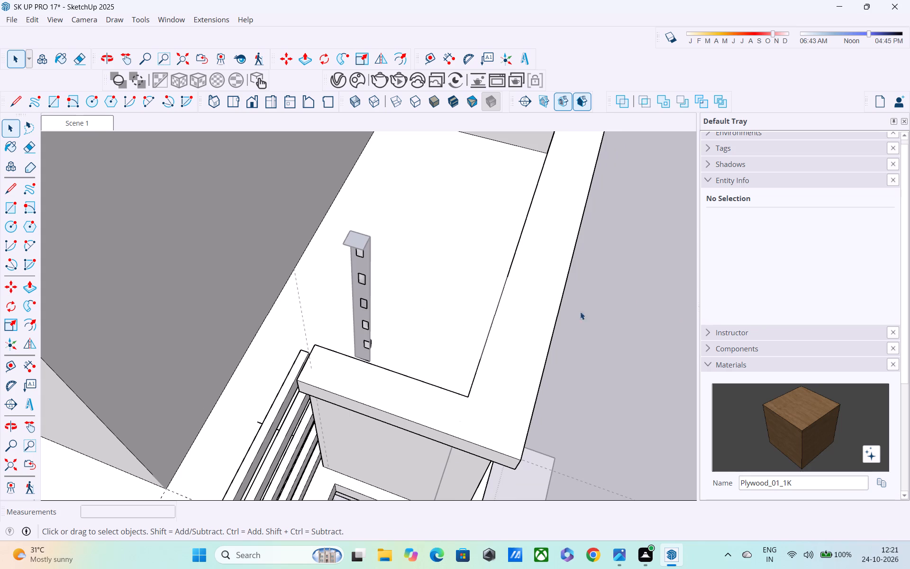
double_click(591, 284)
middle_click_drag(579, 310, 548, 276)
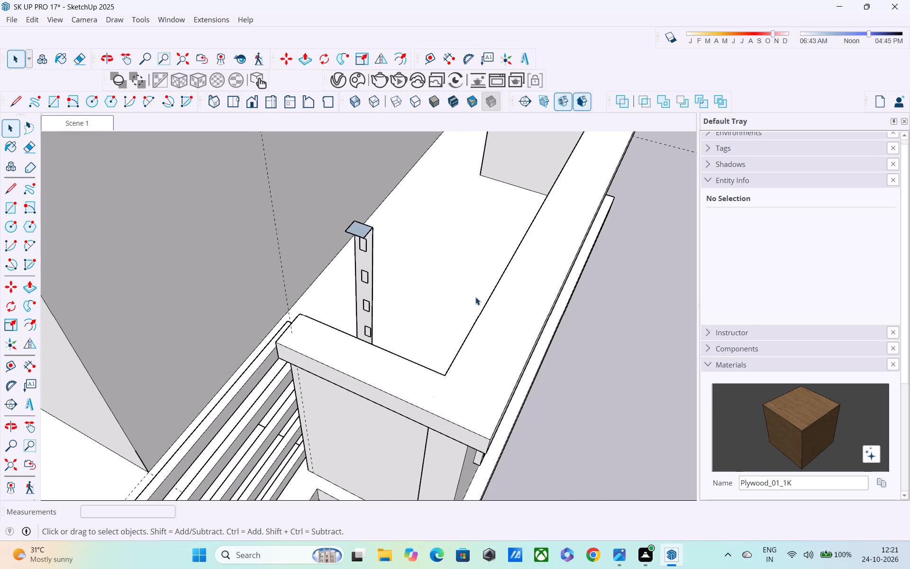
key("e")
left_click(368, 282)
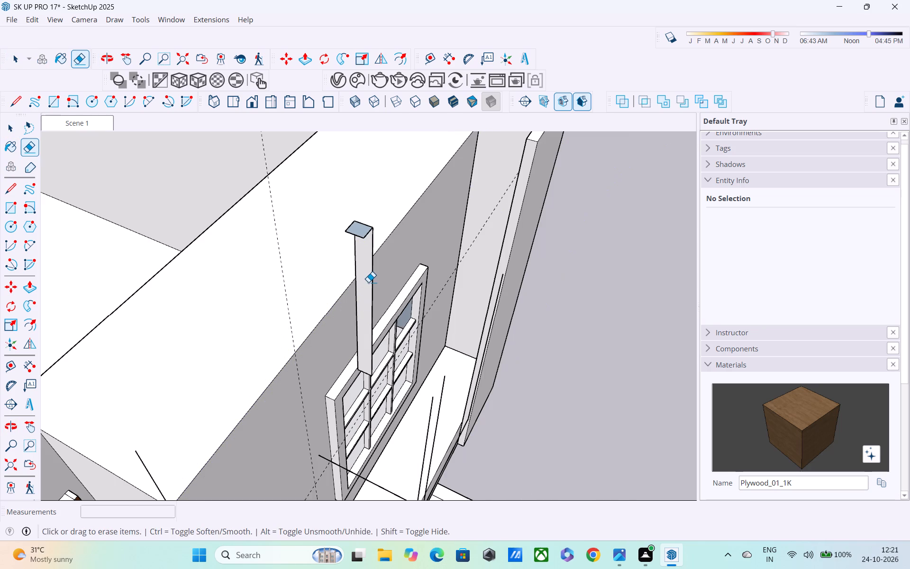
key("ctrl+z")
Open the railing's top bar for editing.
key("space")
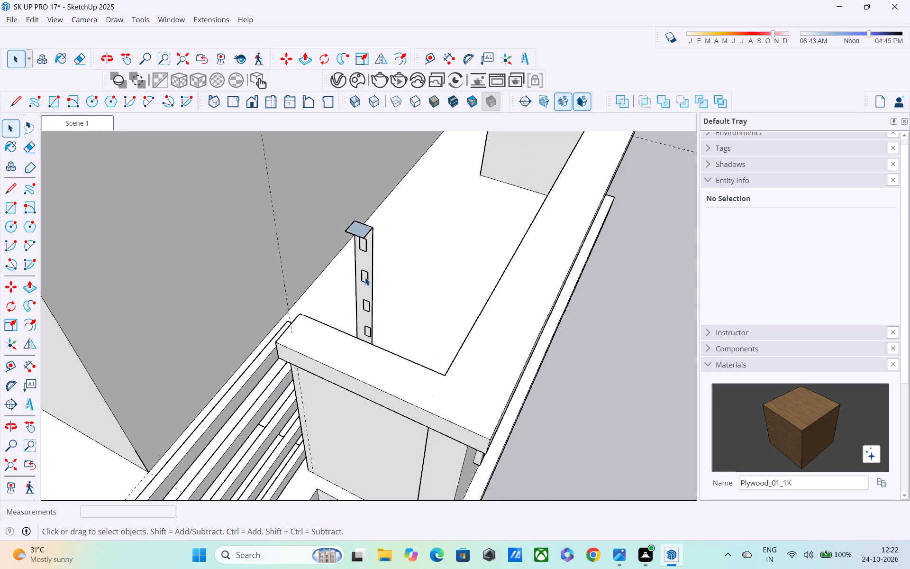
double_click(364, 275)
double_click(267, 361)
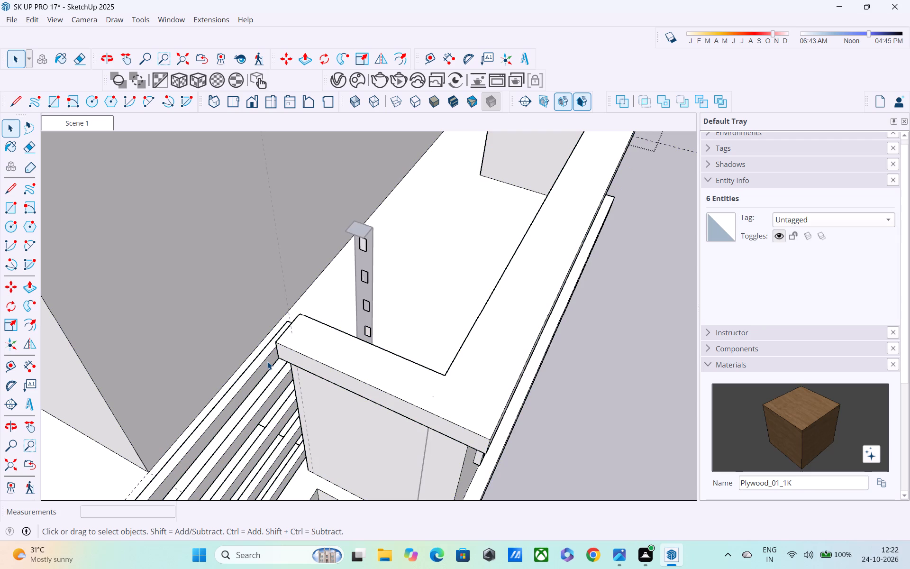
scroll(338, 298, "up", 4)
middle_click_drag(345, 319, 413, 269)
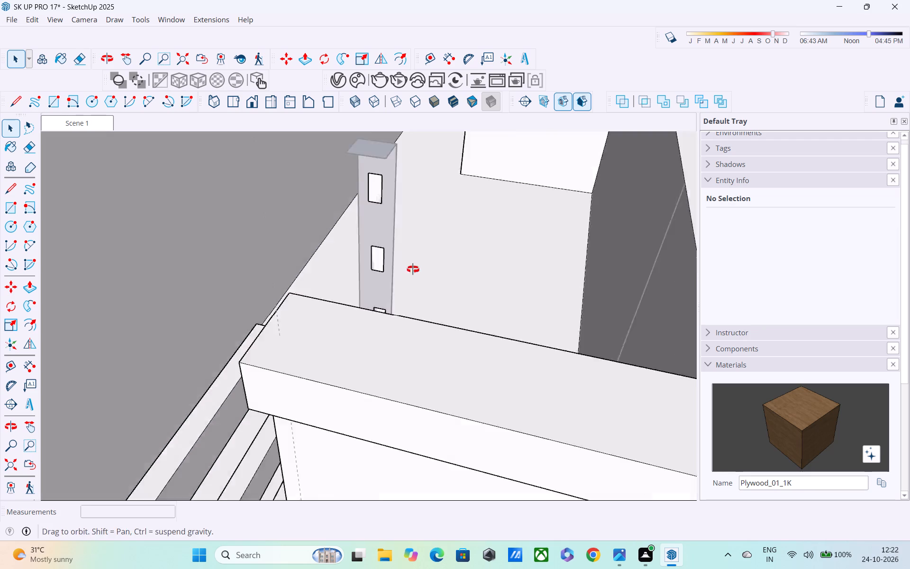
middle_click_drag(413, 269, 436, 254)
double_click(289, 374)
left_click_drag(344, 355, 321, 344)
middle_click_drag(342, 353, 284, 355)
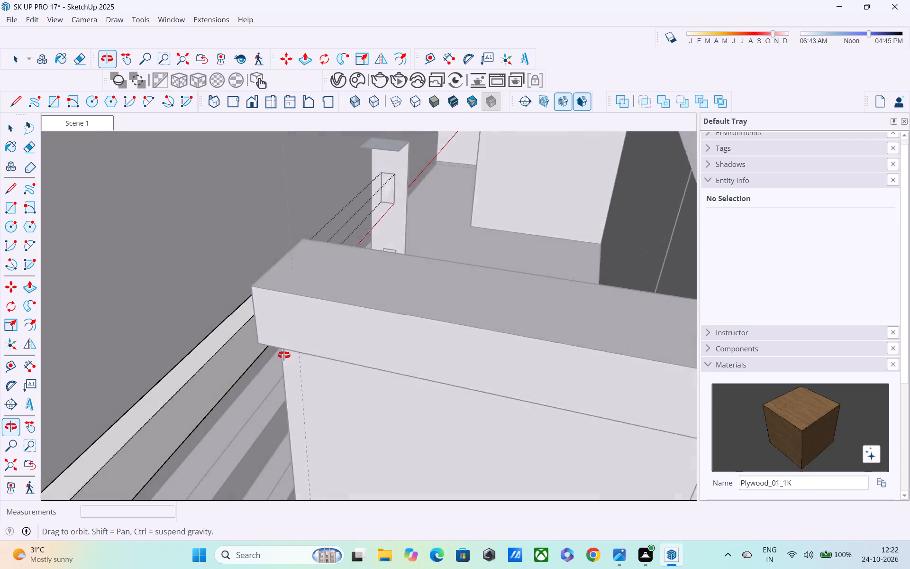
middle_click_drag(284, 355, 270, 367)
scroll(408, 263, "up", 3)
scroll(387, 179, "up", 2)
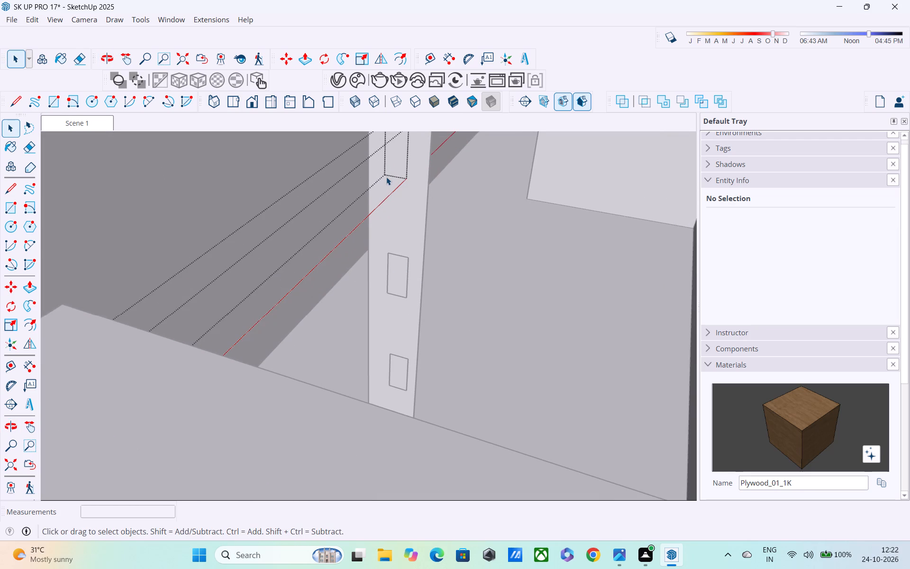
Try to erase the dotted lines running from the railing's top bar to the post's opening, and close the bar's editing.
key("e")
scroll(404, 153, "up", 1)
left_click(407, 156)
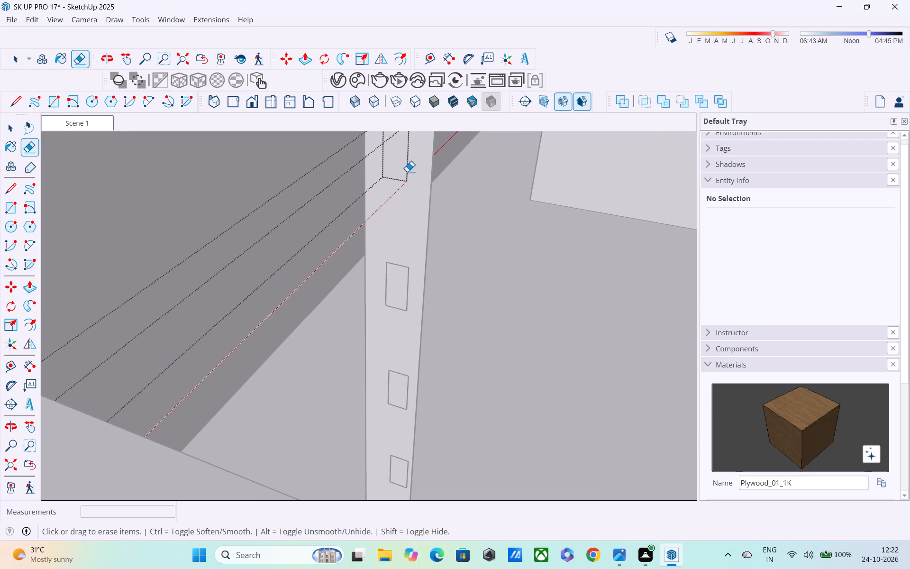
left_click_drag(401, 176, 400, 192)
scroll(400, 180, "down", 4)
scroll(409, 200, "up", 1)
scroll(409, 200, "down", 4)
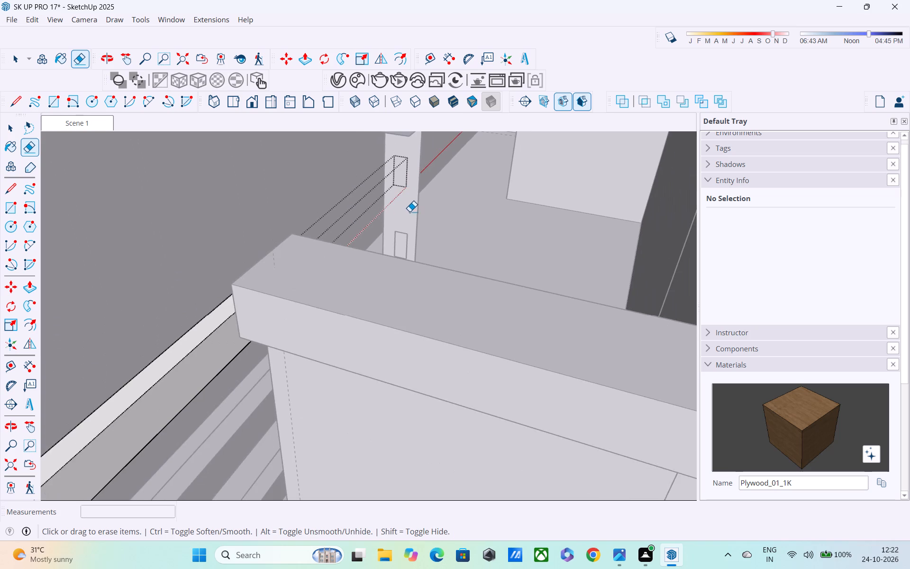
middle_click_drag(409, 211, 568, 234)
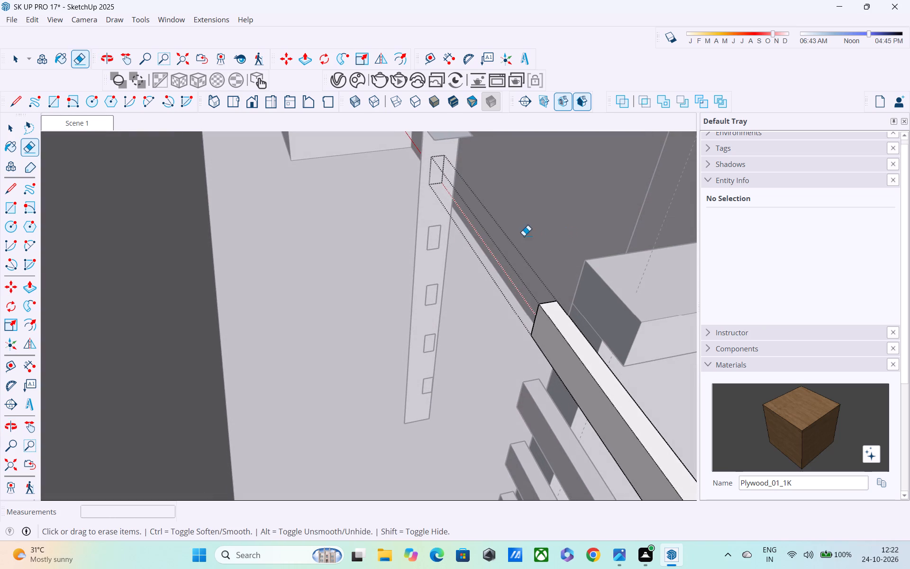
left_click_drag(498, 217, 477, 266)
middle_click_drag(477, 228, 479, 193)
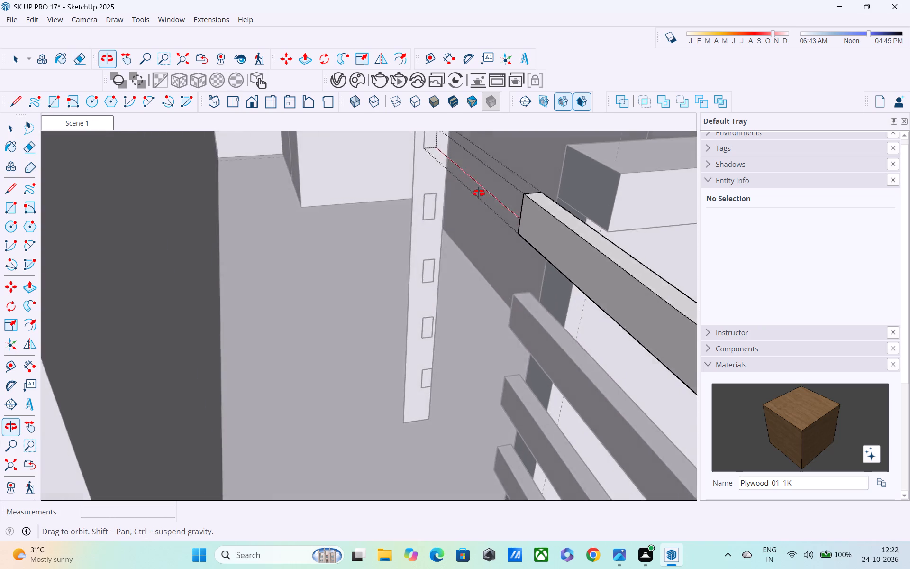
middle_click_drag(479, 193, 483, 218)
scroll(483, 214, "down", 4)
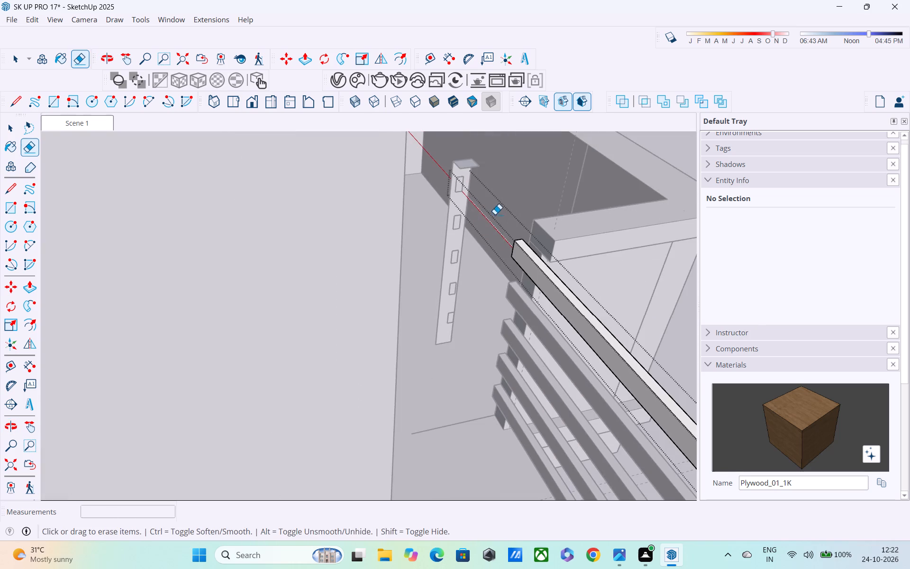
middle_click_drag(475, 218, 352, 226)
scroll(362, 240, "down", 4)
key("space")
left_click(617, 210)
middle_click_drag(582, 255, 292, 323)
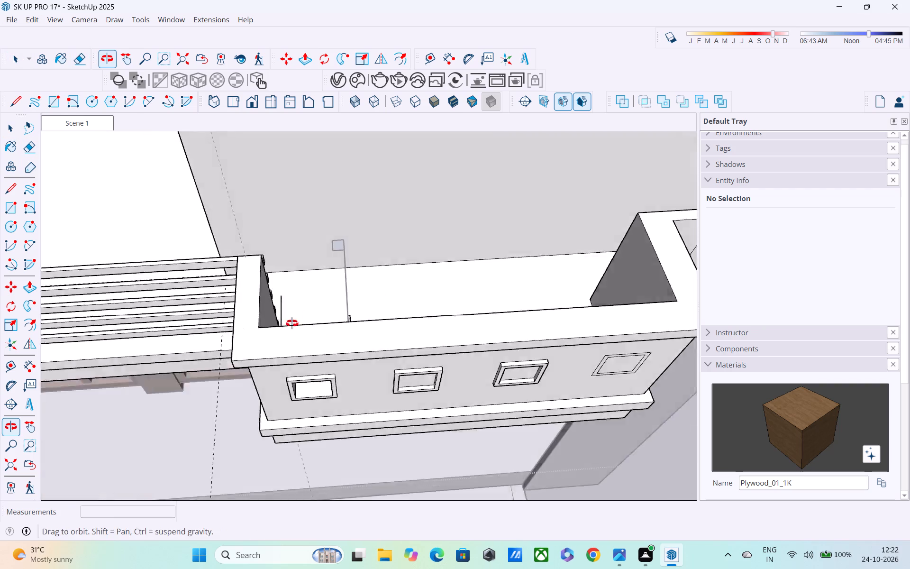
Move the freestanding railing post about 1' 6 5/16" so it stands against the parapet's side wall beside the railing, and clear the selection.
middle_click_drag(292, 323, 217, 336)
scroll(299, 271, "up", 4)
middle_click_drag(403, 256, 379, 244)
scroll(346, 244, "down", 6)
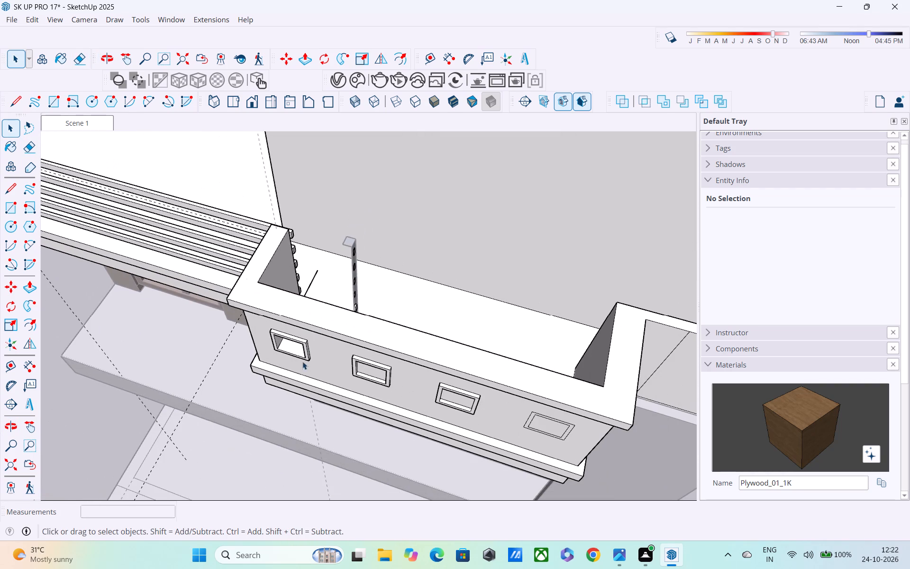
double_click(76, 291)
middle_click_drag(317, 286, 317, 285)
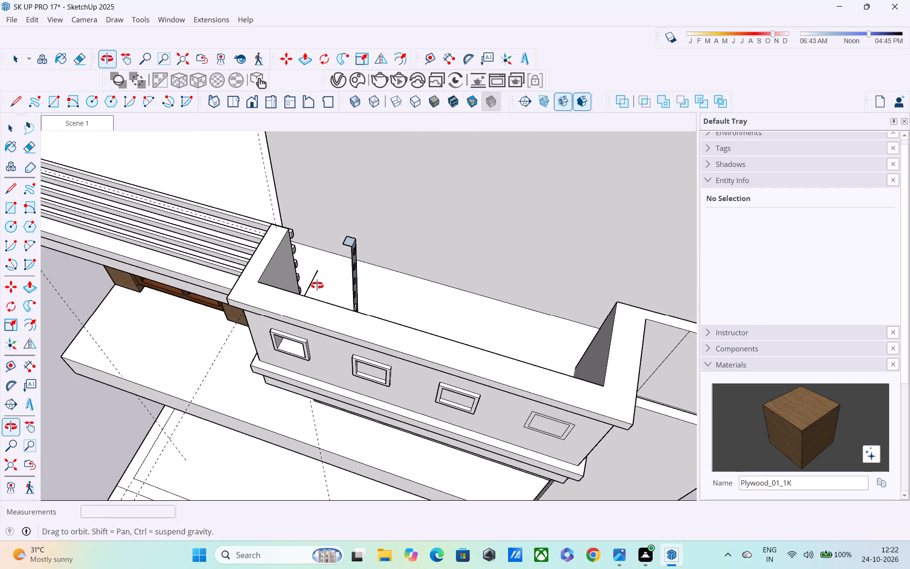
middle_click_drag(317, 285, 288, 273)
double_click(351, 240)
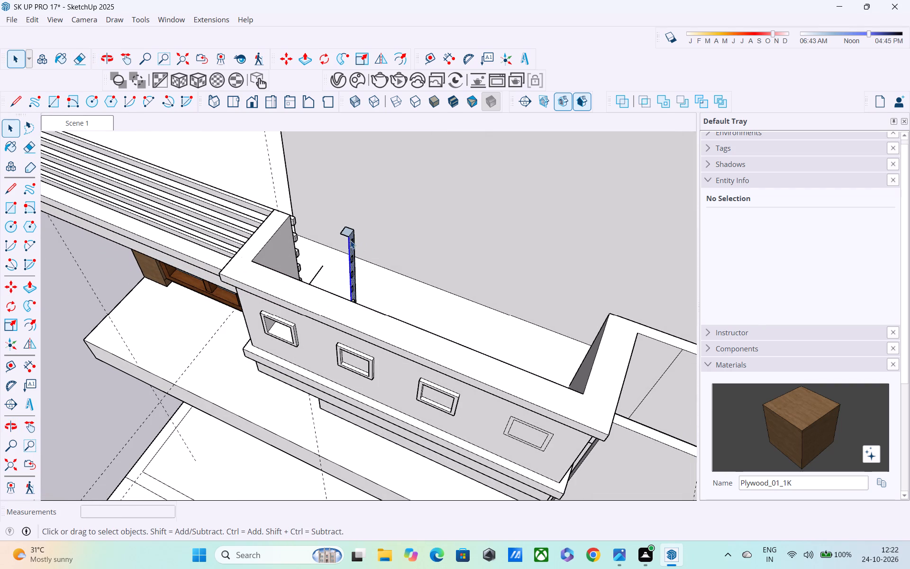
double_click(350, 240)
middle_click_drag(383, 284, 360, 346)
key("m")
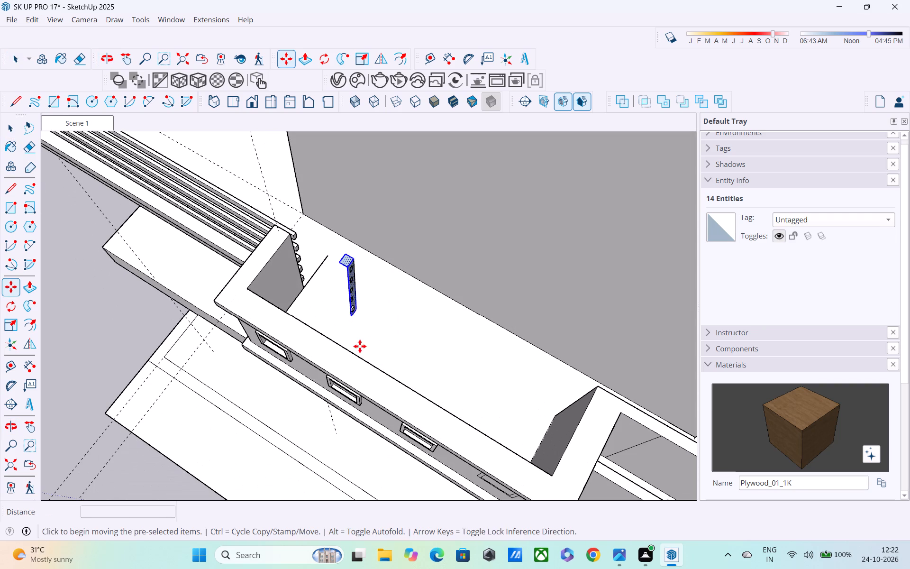
scroll(354, 341, "up", 3)
left_click(351, 310)
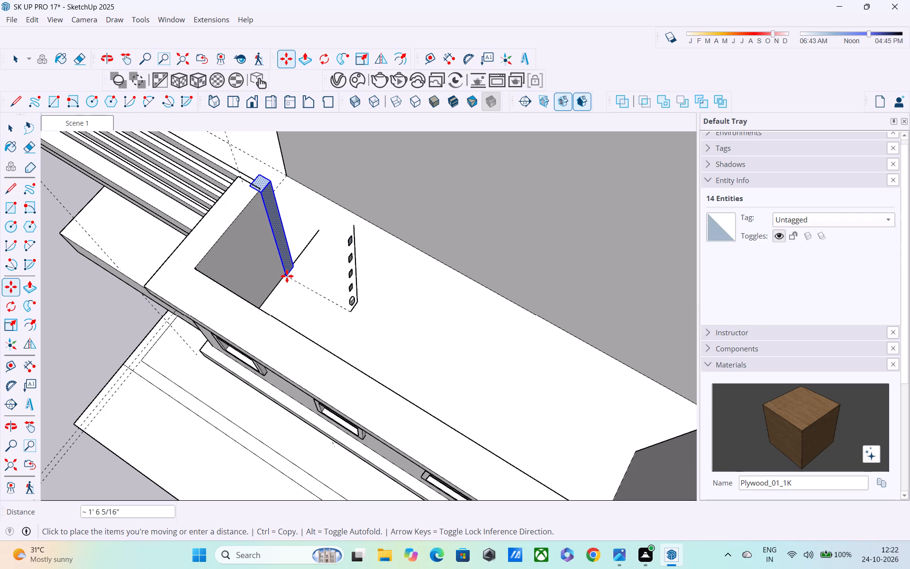
left_click(287, 277)
middle_click_drag(346, 307, 356, 305)
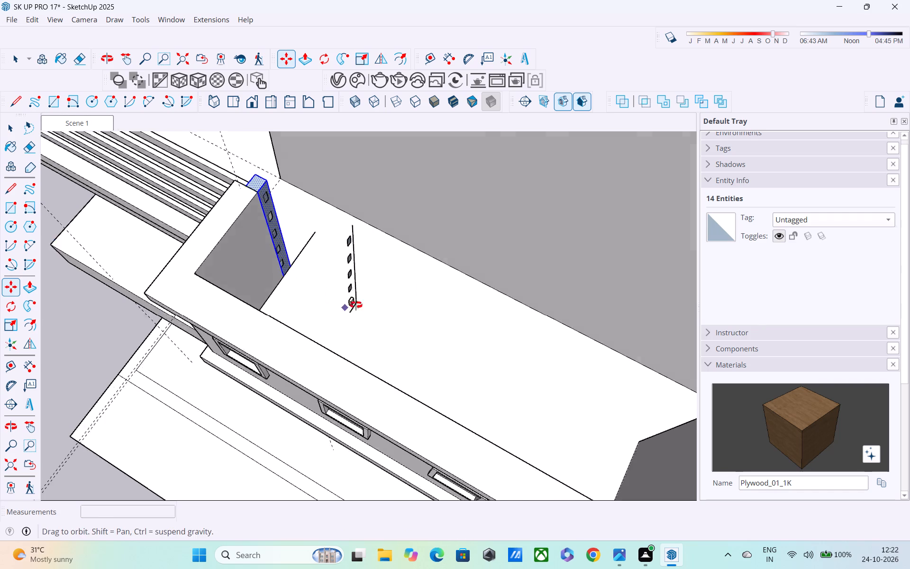
middle_click_drag(356, 305, 518, 256)
middle_click_drag(299, 295, 382, 239)
scroll(382, 238, "down", 2)
key("space")
key("space")
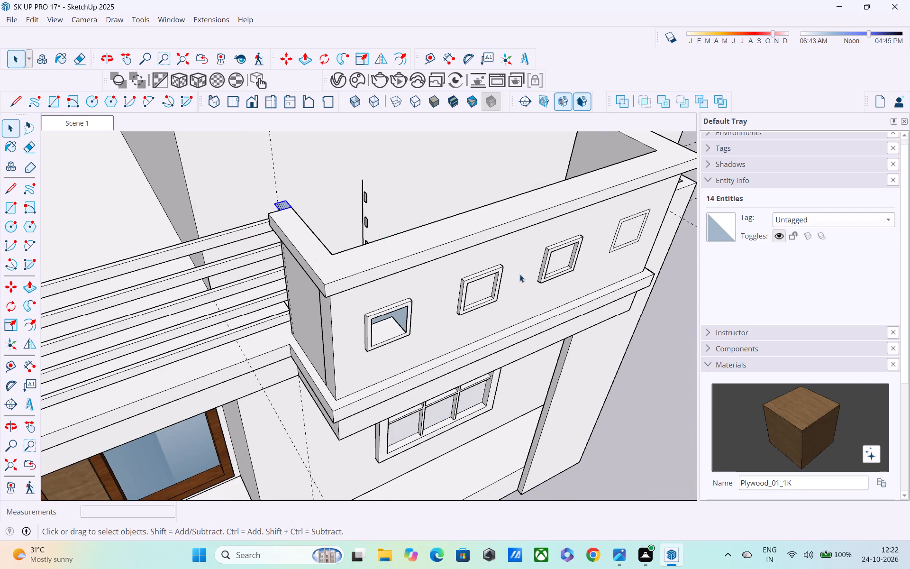
scroll(519, 260, "down", 4)
middle_click_drag(509, 278, 406, 229)
scroll(406, 229, "up", 1)
key("space")
middle_click_drag(404, 243, 393, 398)
scroll(395, 398, "down", 1)
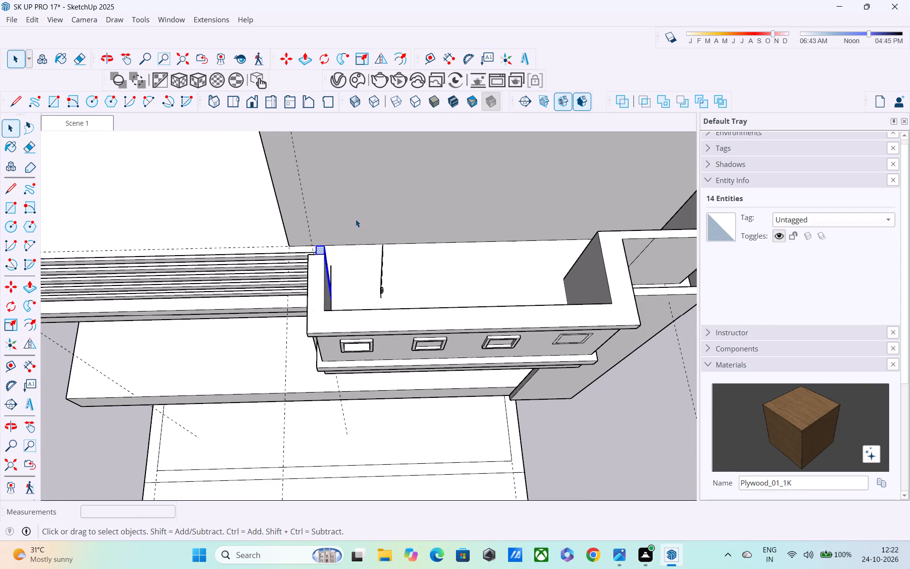
left_click_drag(355, 230, 402, 280)
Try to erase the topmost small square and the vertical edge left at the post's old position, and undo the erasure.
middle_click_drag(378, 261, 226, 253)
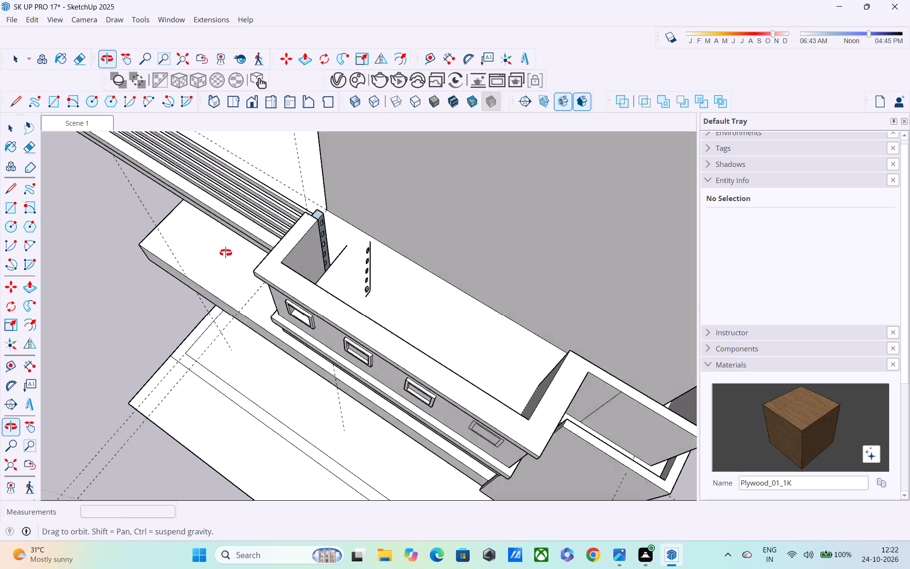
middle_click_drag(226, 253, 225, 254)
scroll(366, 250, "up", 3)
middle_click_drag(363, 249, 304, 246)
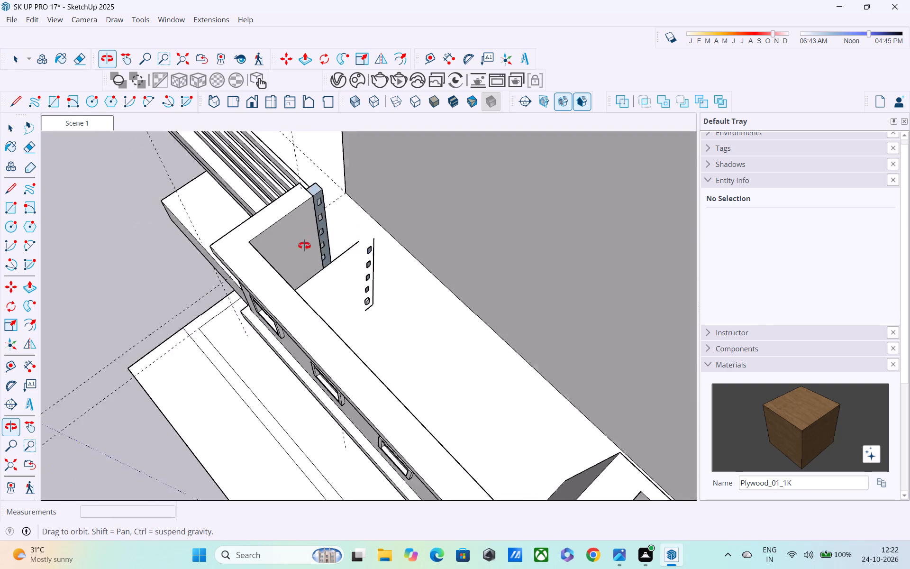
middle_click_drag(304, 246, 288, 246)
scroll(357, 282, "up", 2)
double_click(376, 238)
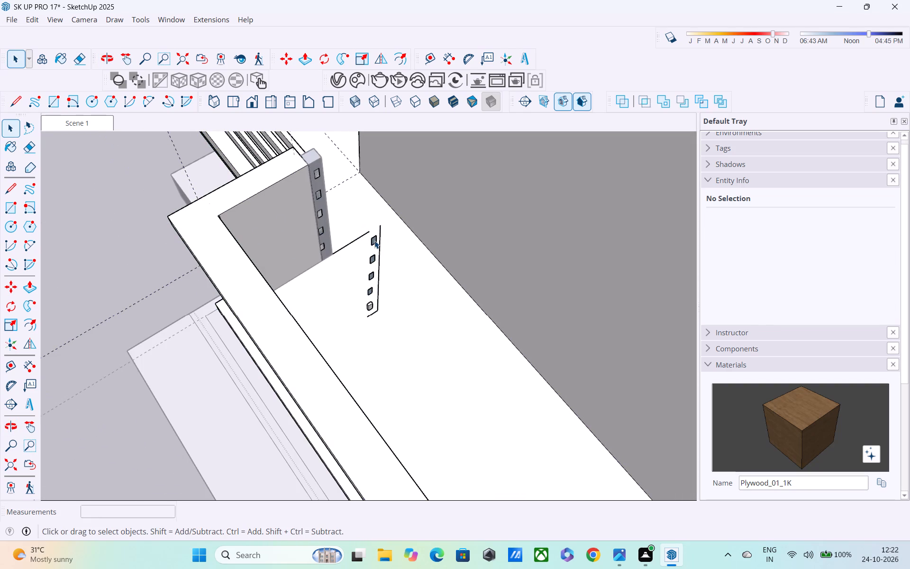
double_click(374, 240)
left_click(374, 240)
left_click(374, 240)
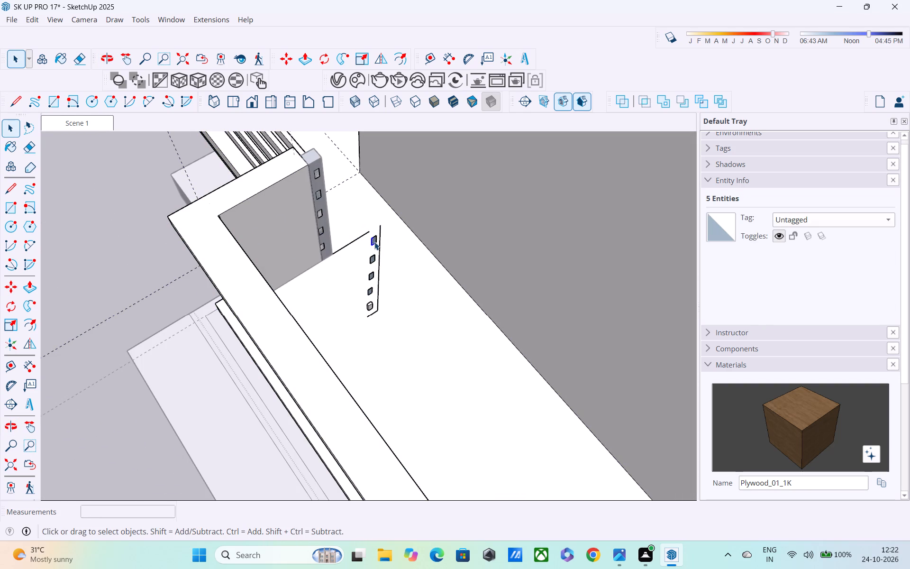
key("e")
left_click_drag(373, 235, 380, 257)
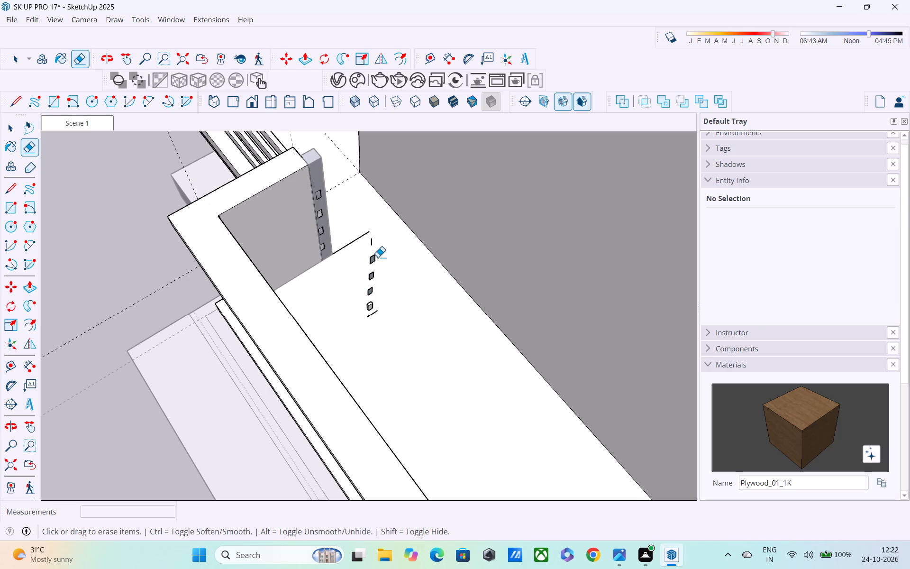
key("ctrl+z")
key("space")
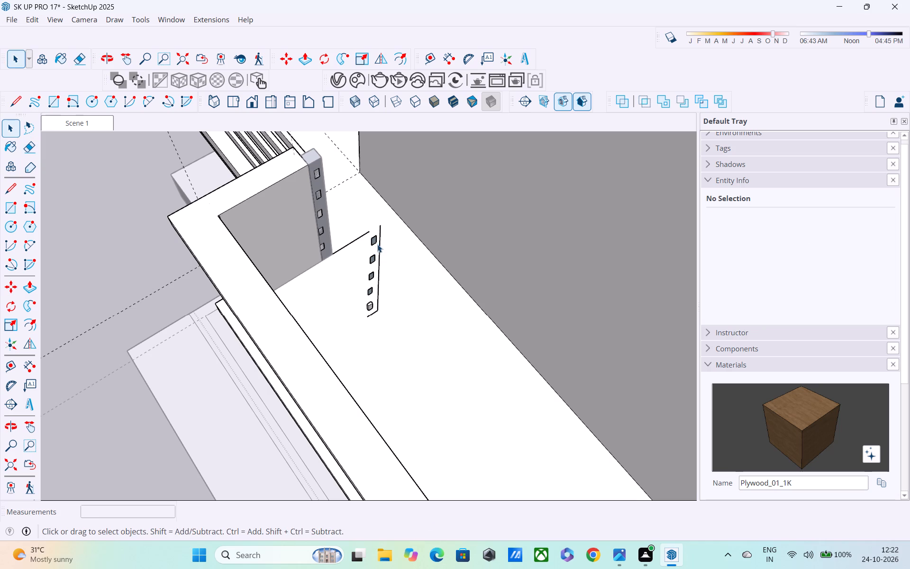
Delete the topmost small square face left at the post's old position.
middle_click_drag(379, 248, 424, 211)
scroll(424, 211, "up", 1)
left_click(368, 220)
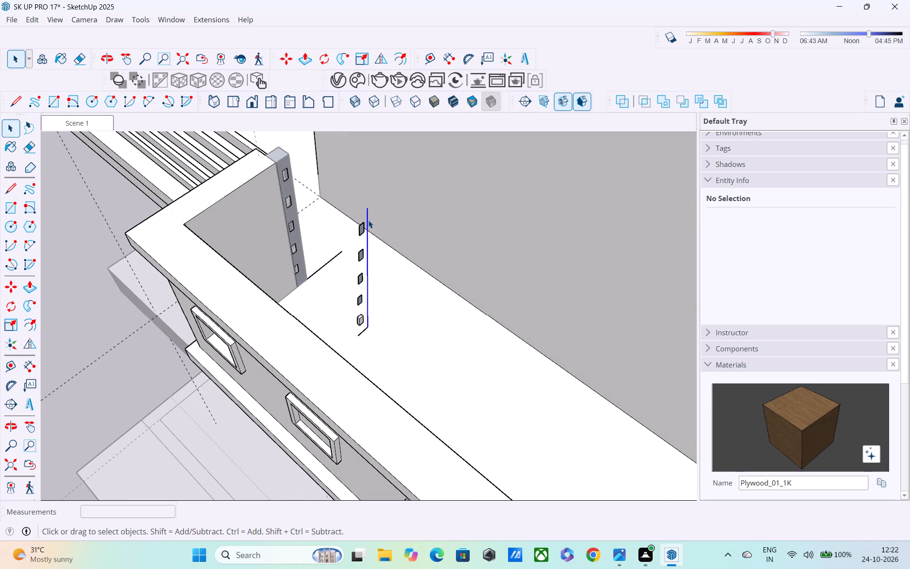
right_click(386, 209)
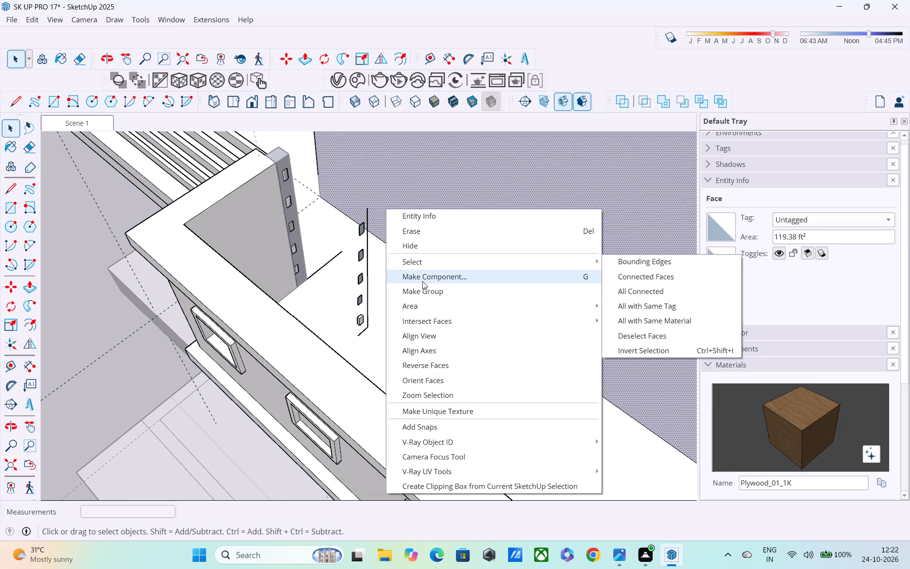
double_click(364, 227)
left_click(364, 228)
right_click(364, 229)
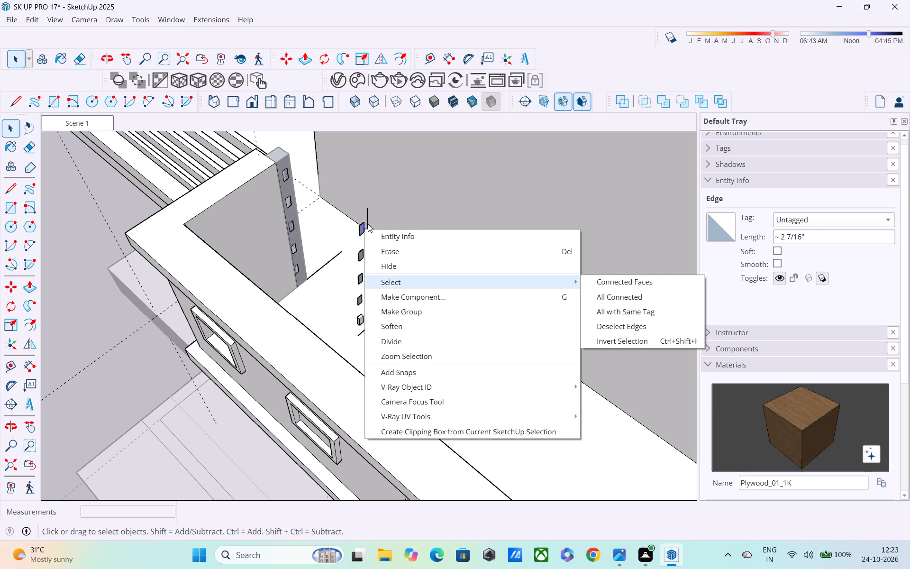
key("Delete")
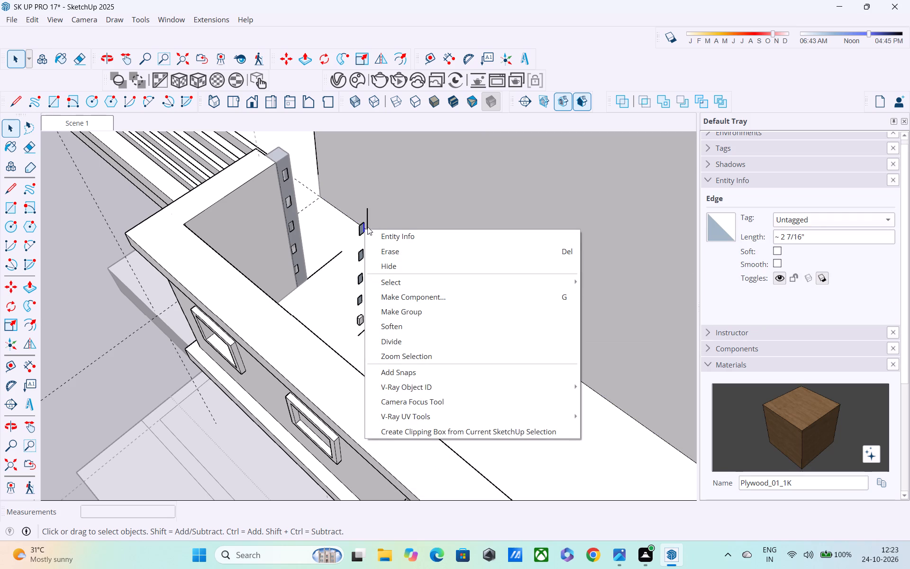
key("Delete")
left_click(441, 210)
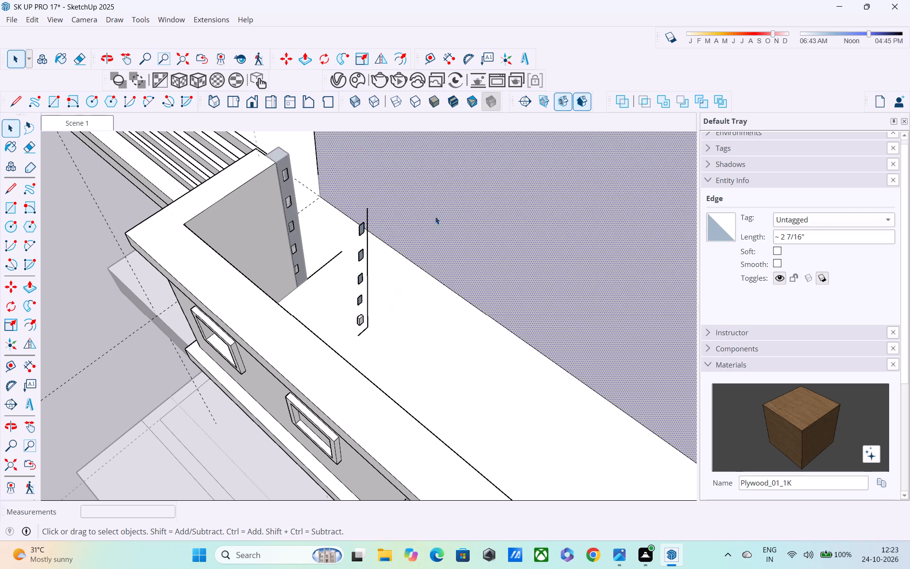
left_click(361, 229)
left_click(361, 229)
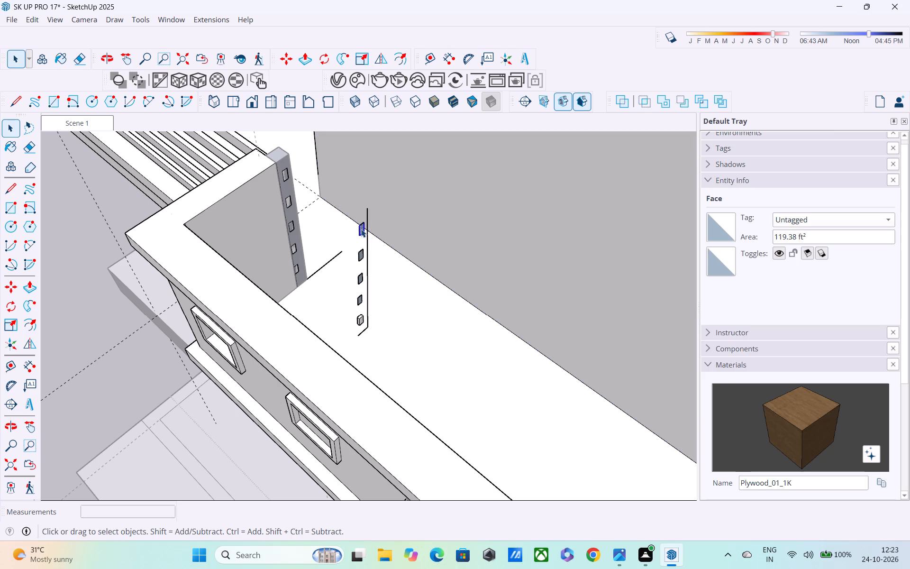
key("Delete")
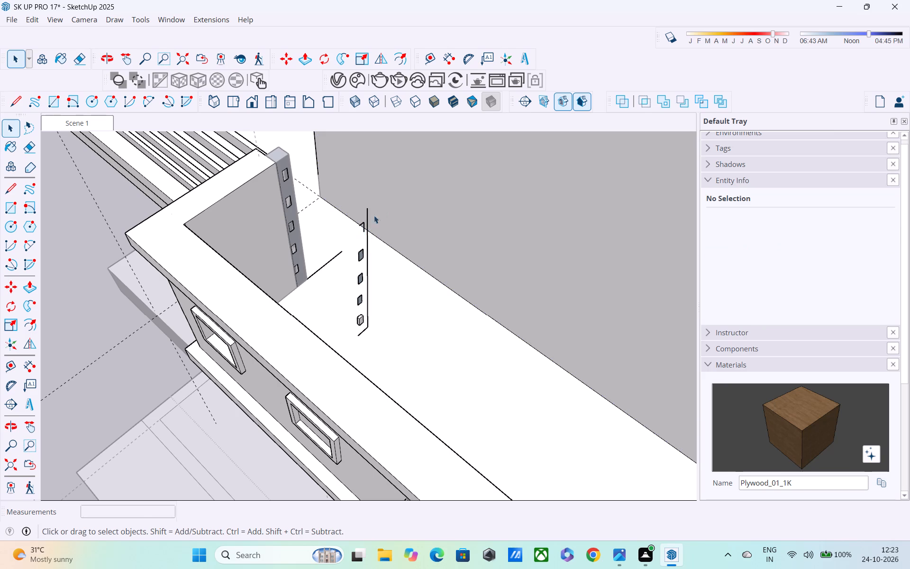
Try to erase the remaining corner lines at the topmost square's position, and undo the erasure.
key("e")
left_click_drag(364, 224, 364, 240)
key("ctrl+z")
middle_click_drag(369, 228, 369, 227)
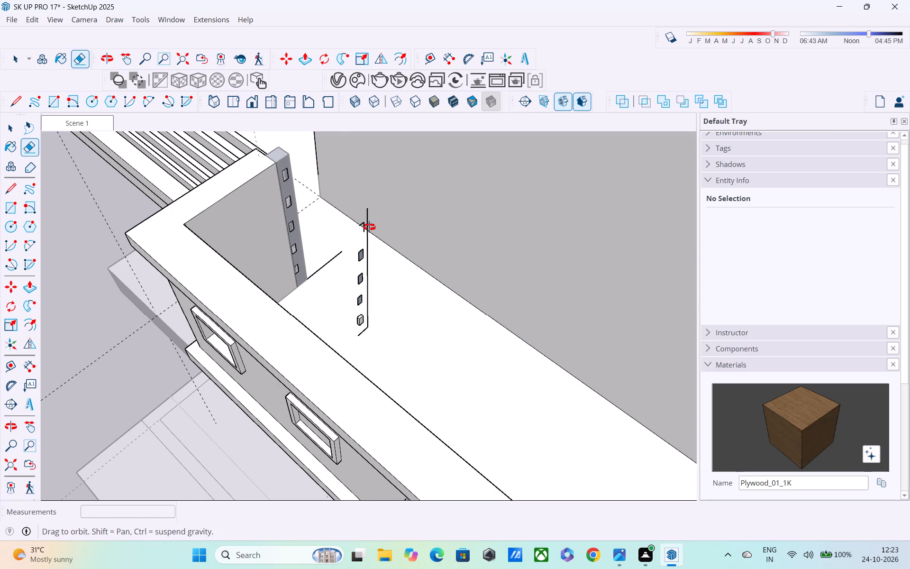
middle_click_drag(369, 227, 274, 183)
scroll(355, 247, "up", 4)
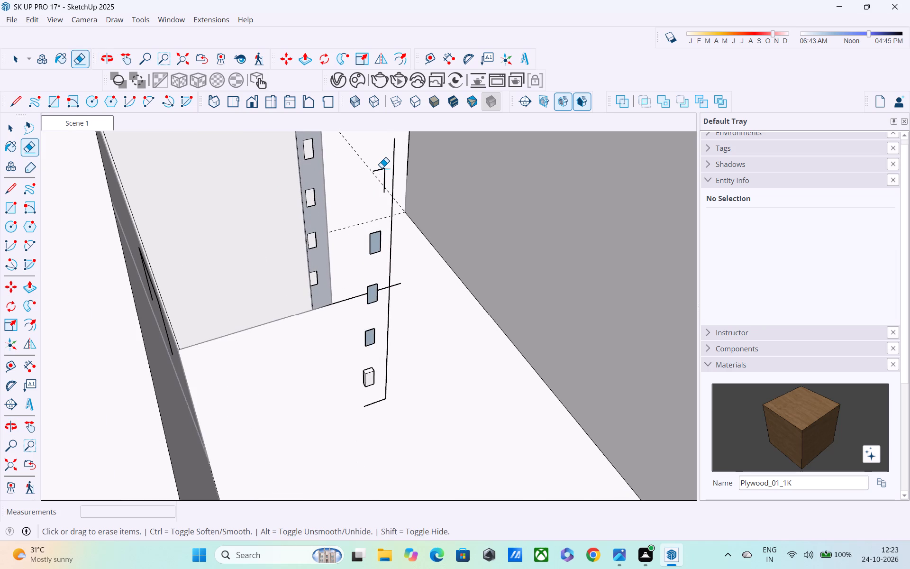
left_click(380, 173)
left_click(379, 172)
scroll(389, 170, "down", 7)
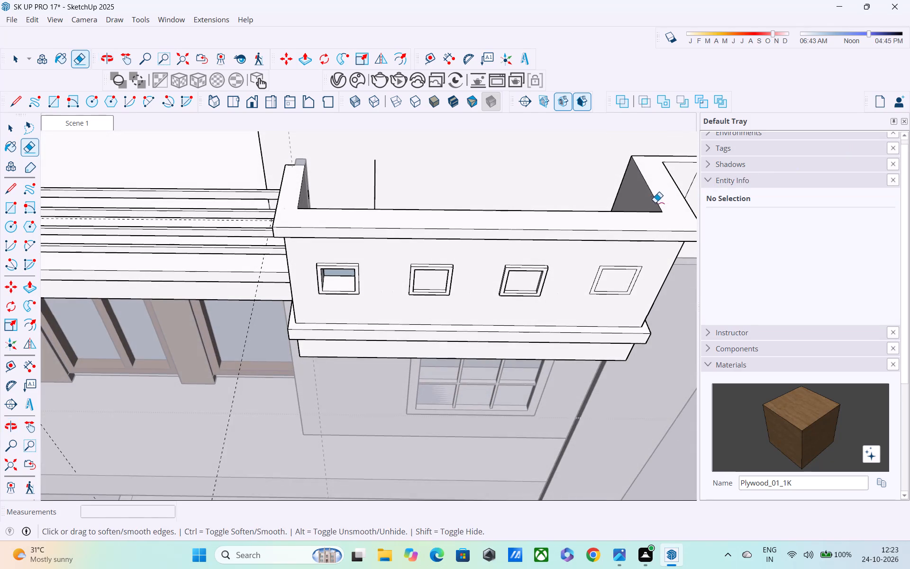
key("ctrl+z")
Delete the top edge of the uppermost remaining small square at the post's old position.
middle_click_drag(513, 212, 215, 256)
scroll(643, 201, "up", 3)
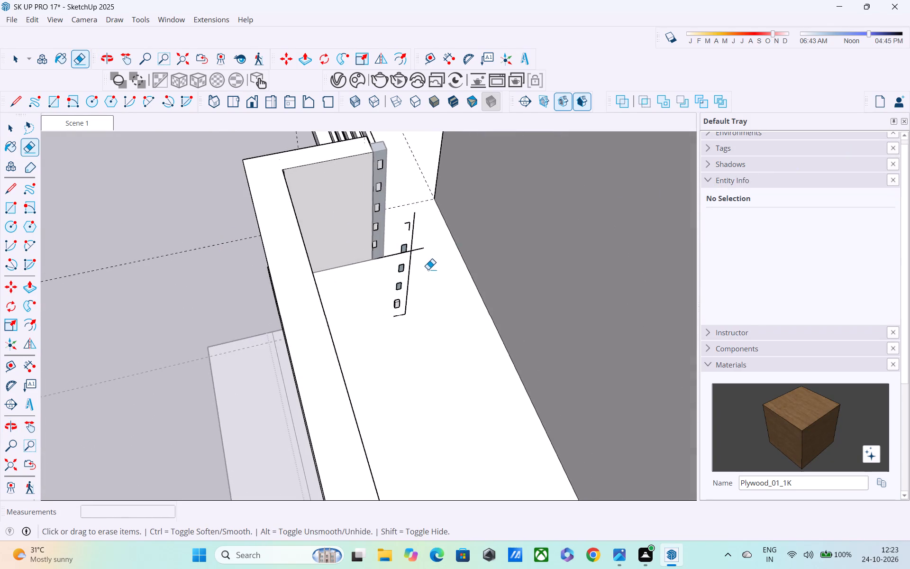
scroll(428, 269, "up", 4)
key("space")
left_click(389, 227)
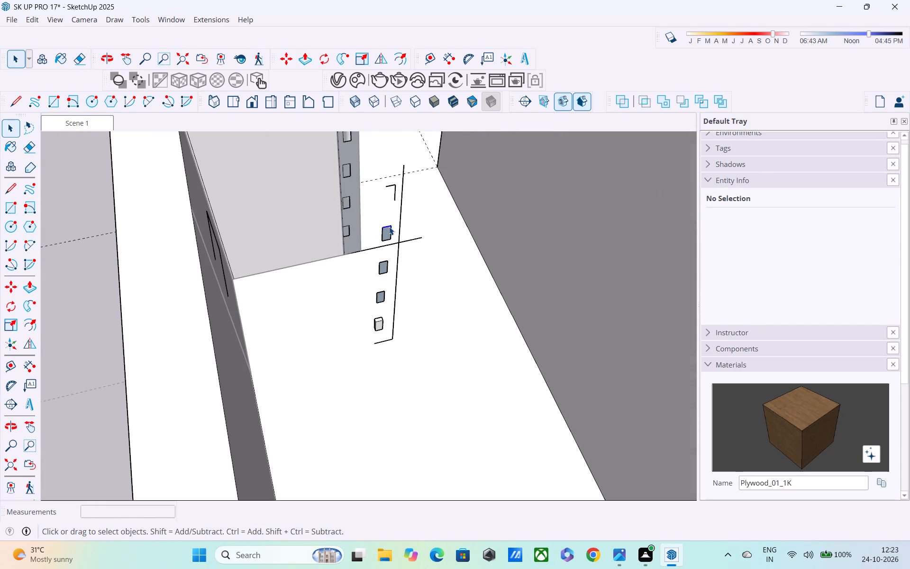
key("Delete")
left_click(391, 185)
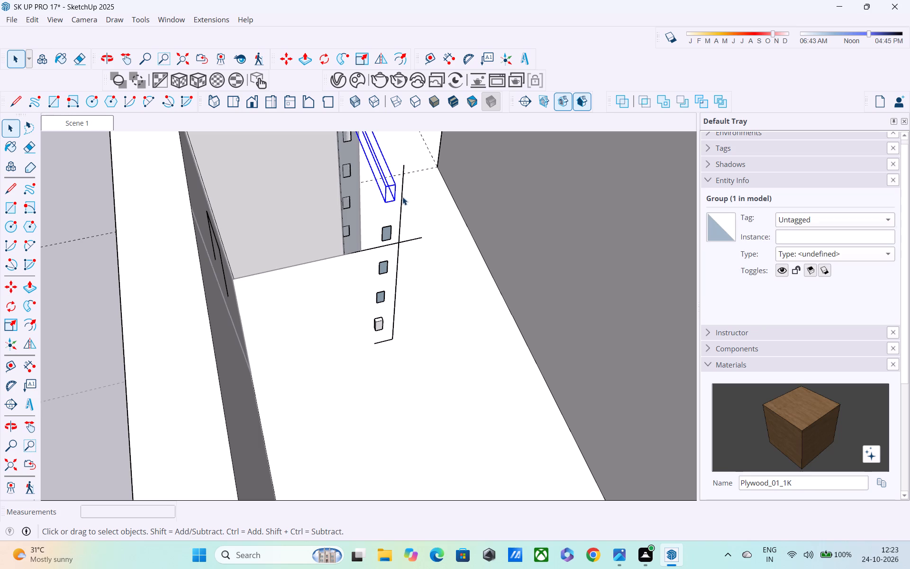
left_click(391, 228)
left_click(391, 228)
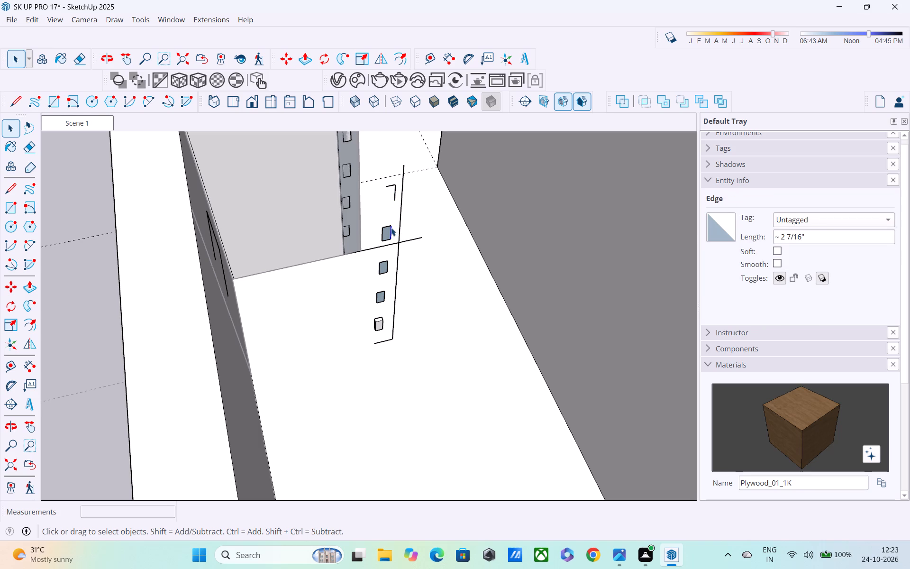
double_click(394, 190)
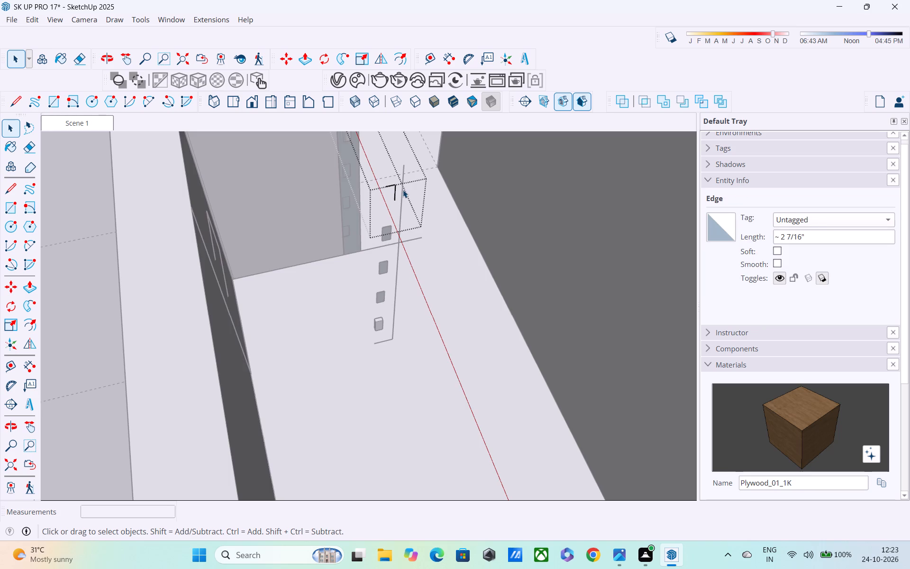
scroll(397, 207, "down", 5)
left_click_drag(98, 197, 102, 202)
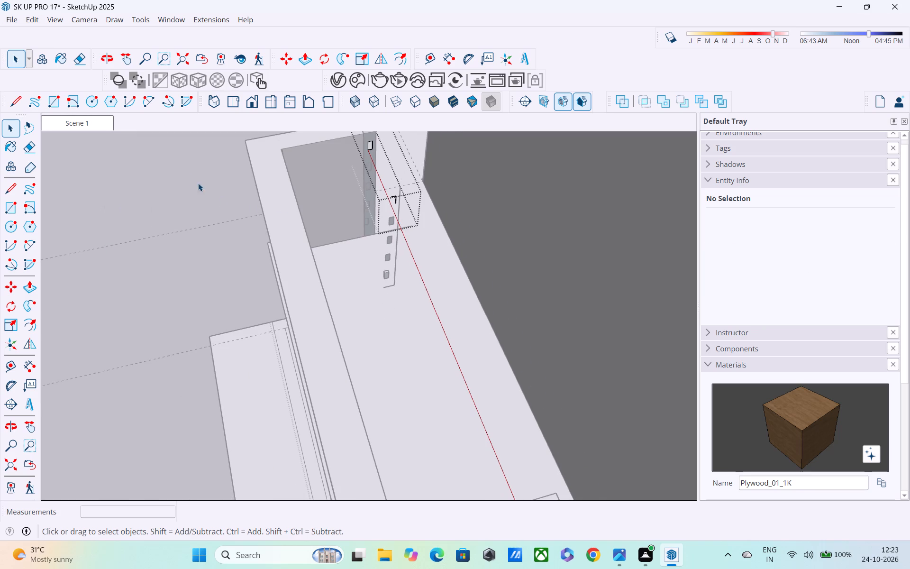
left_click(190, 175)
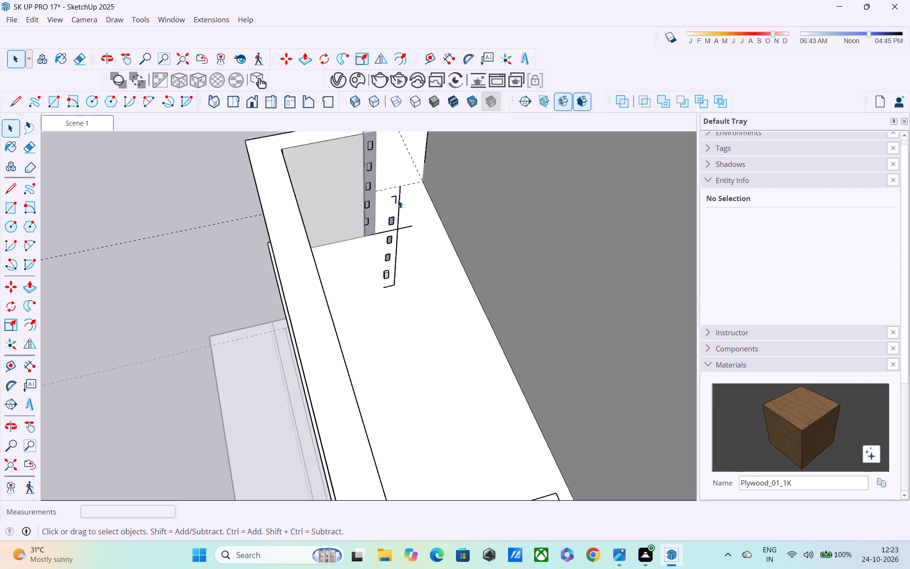
Open the railing's top bar group for editing at its protruding end in the parapet hollow.
left_click(396, 197)
right_click(395, 196)
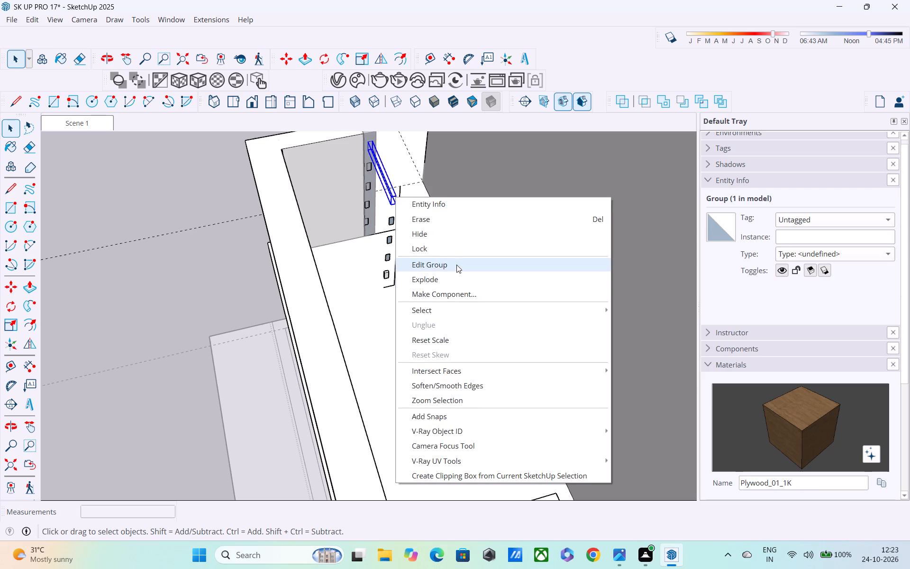
left_click(456, 264)
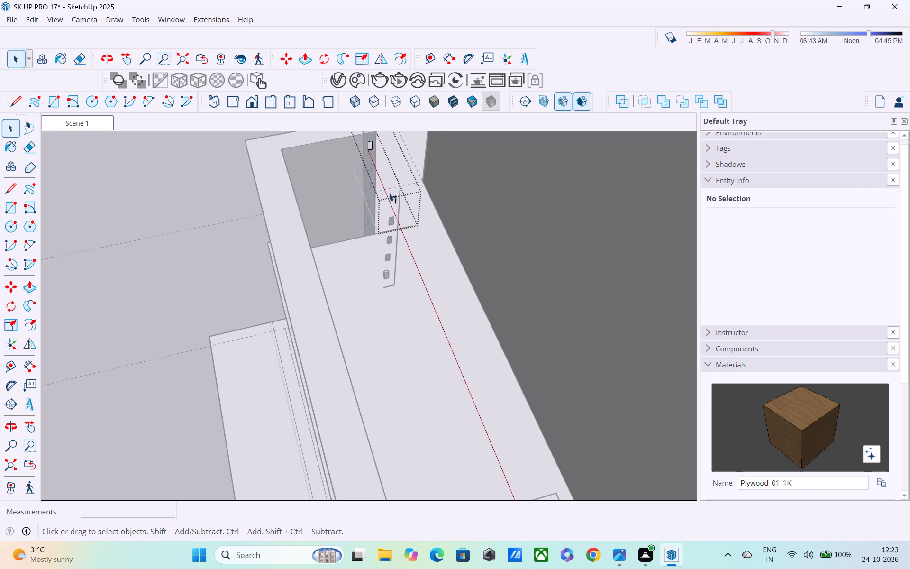
Erase the edges of the top bar's protruding end beyond the post, inside its group.
key("e")
left_click_drag(393, 194, 405, 207)
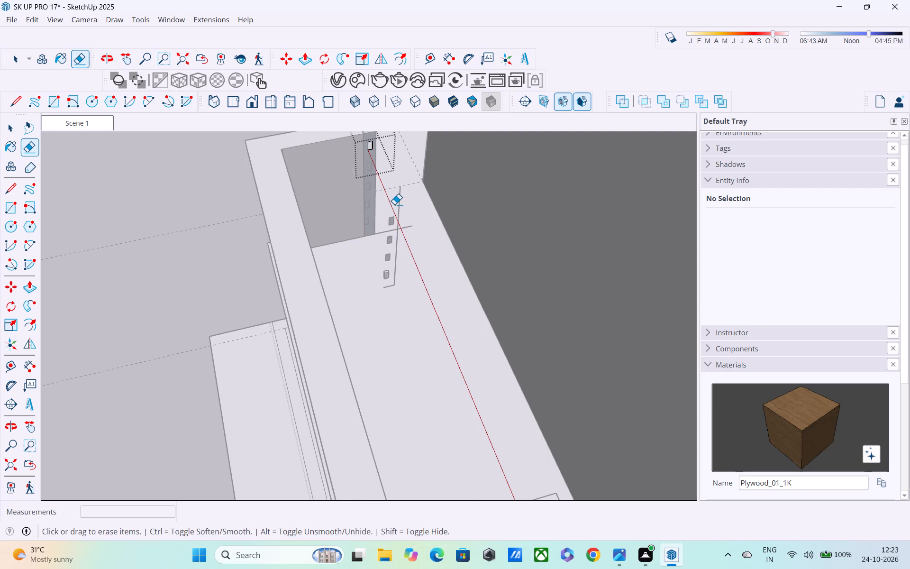
Open the second railing bar's group and erase the edges of its end protruding past the post.
scroll(394, 204, "down", 3)
middle_click_drag(395, 217, 393, 150)
key("space")
scroll(391, 209, "up", 3)
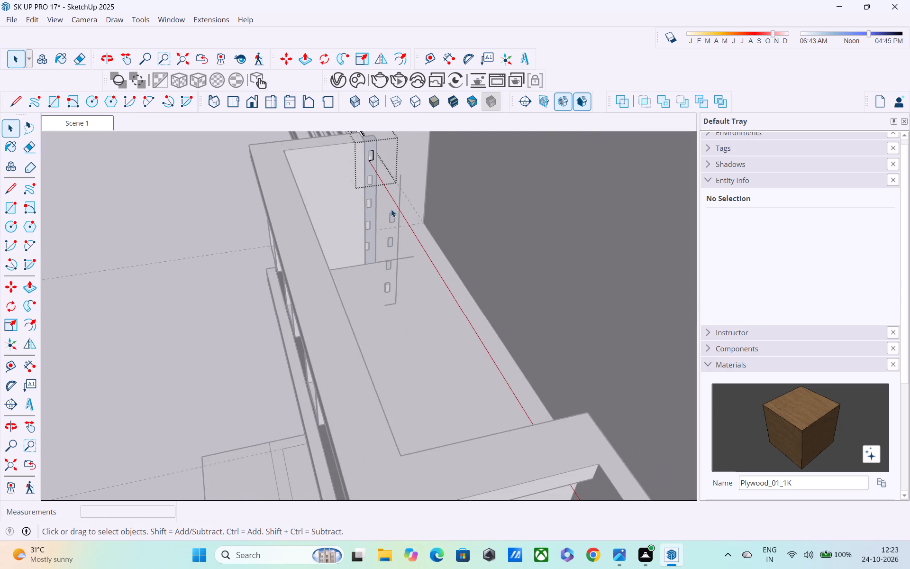
triple_click(391, 219)
left_click(391, 219)
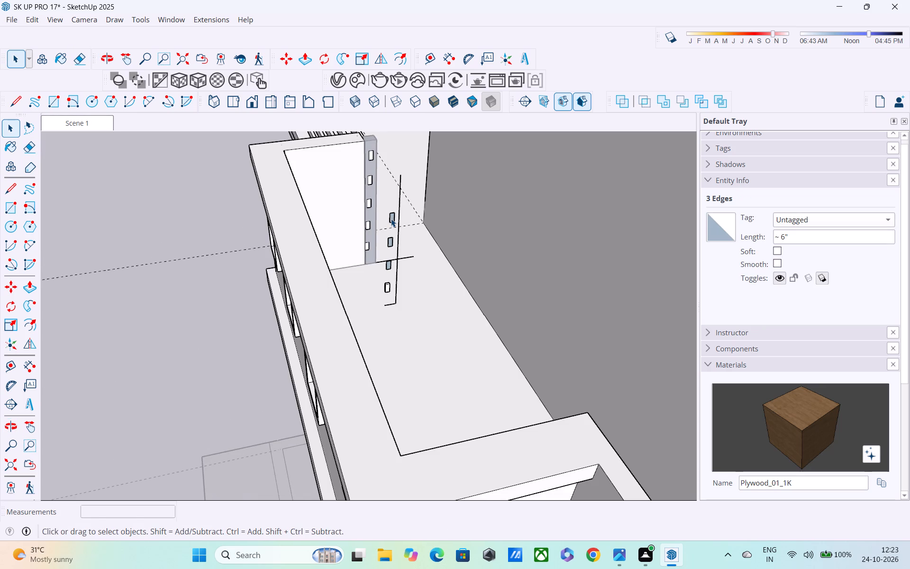
right_click(393, 218)
left_click(430, 284)
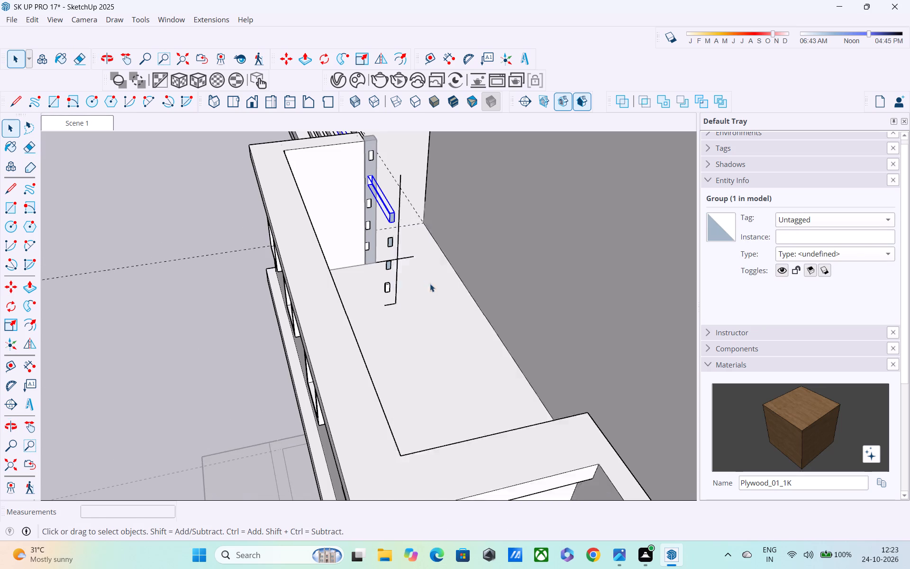
key("e")
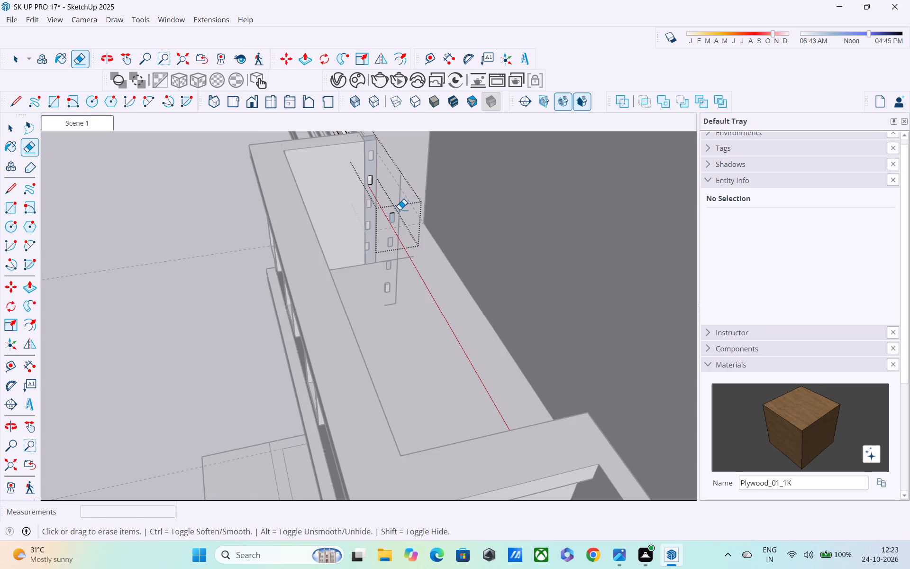
left_click_drag(391, 209, 398, 236)
left_click_drag(394, 214, 393, 230)
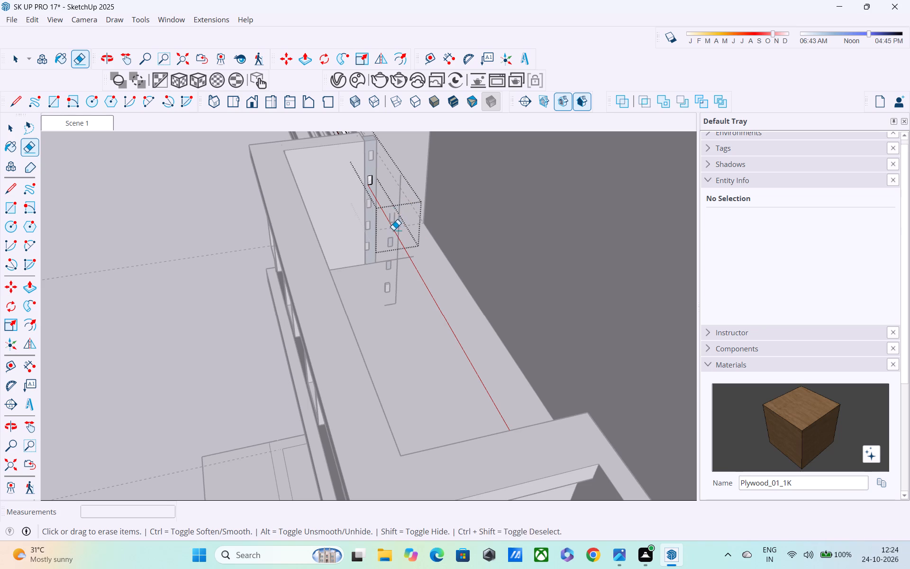
left_click_drag(393, 230, 393, 230)
scroll(390, 219, "up", 3)
middle_click_drag(391, 218, 417, 174)
scroll(404, 201, "up", 4)
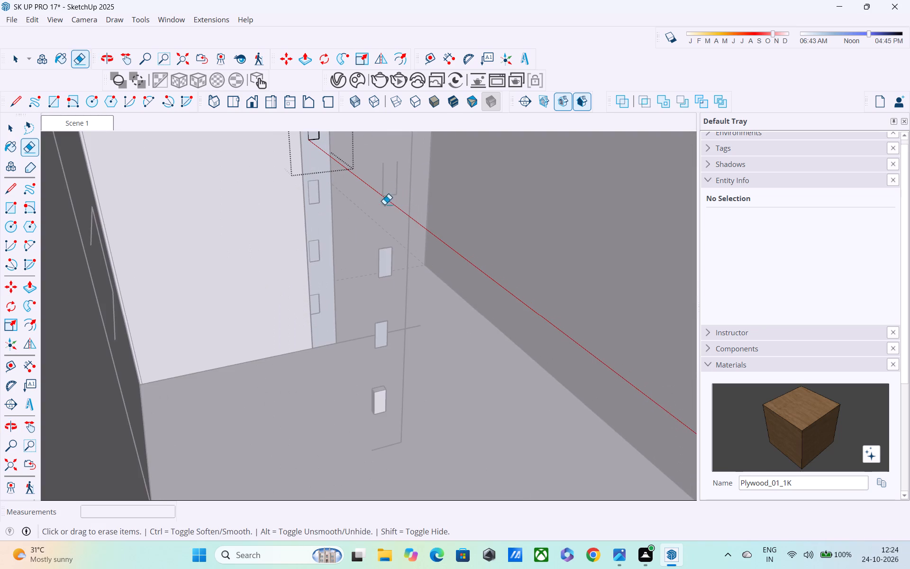
key("space")
left_click(382, 190)
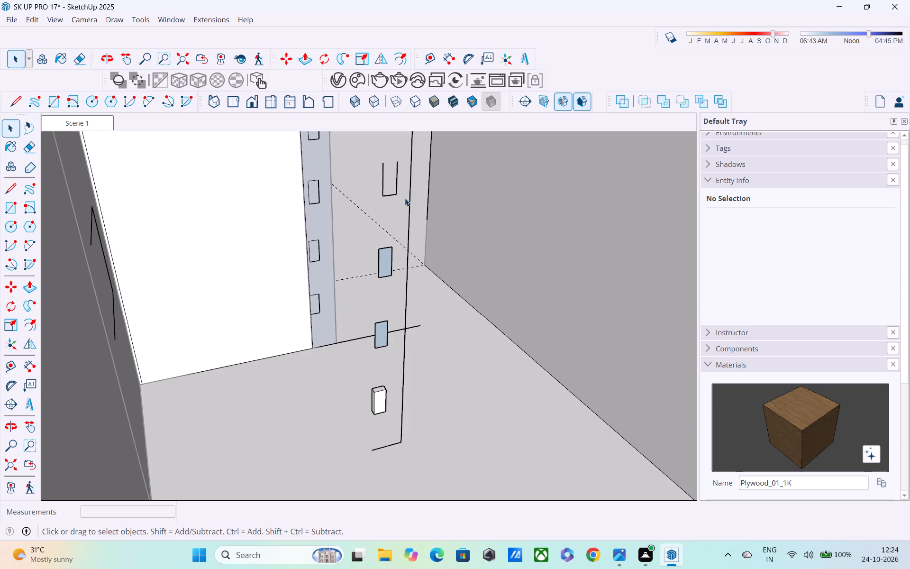
Erase the leftover outline at the second bar's old end and the stray floor line crossing it.
middle_click_drag(418, 211, 417, 279)
scroll(426, 237, "down", 1)
key("e")
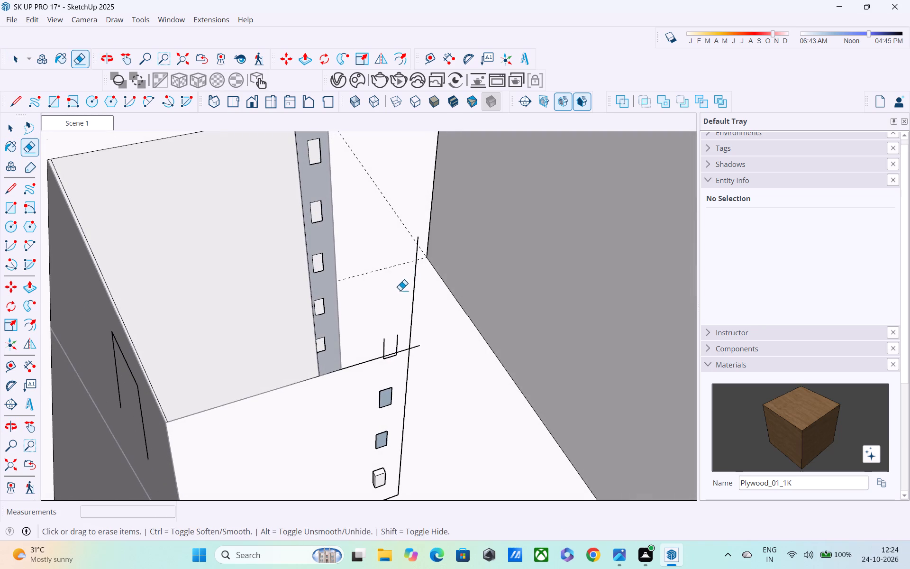
left_click_drag(384, 348, 398, 345)
left_click_drag(395, 349, 392, 372)
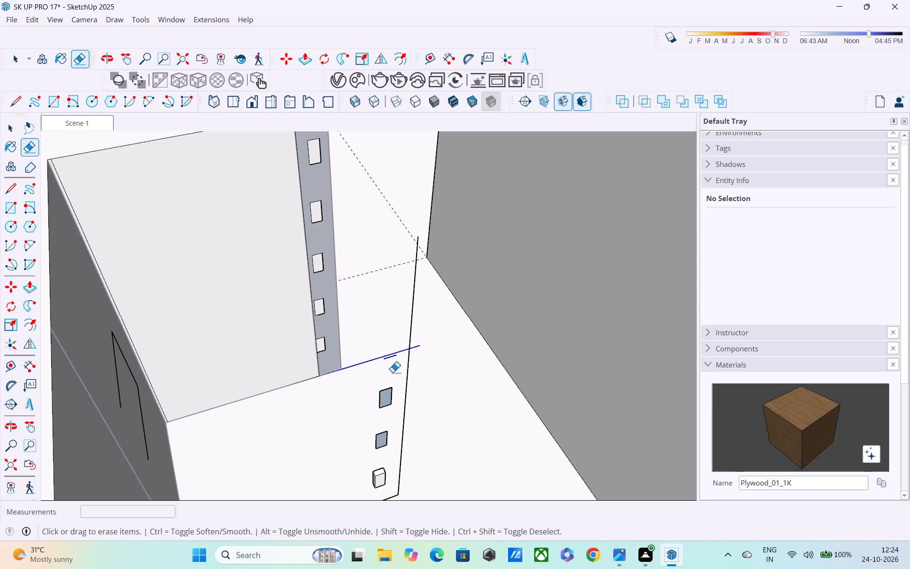
left_click_drag(392, 372, 392, 373)
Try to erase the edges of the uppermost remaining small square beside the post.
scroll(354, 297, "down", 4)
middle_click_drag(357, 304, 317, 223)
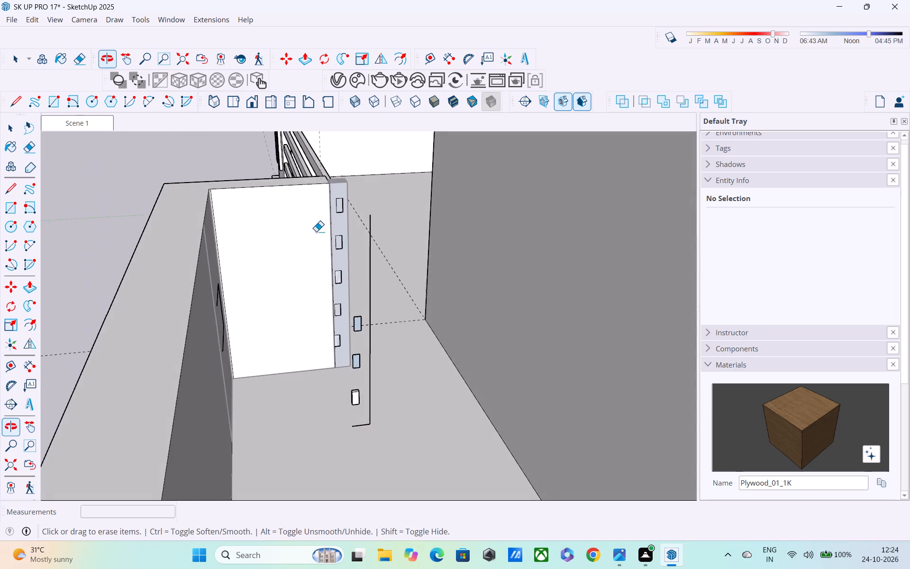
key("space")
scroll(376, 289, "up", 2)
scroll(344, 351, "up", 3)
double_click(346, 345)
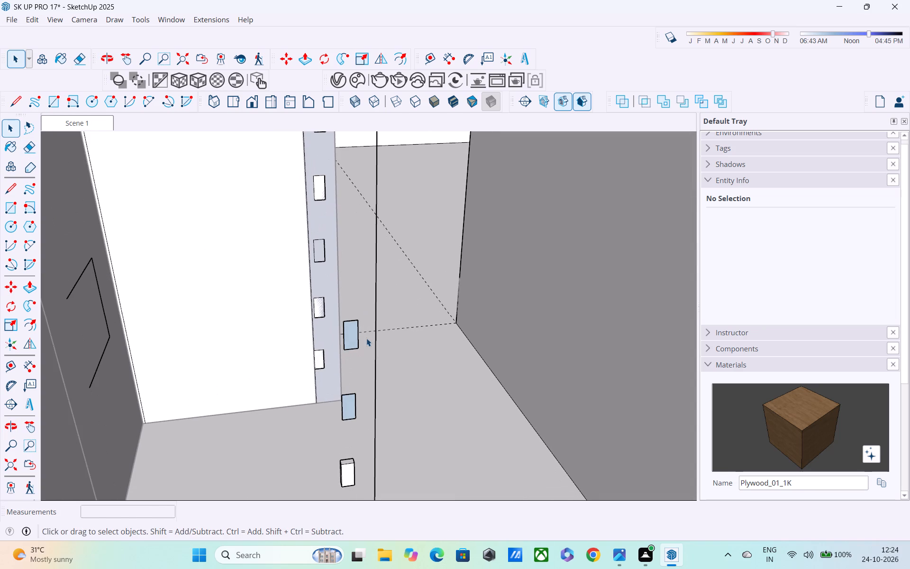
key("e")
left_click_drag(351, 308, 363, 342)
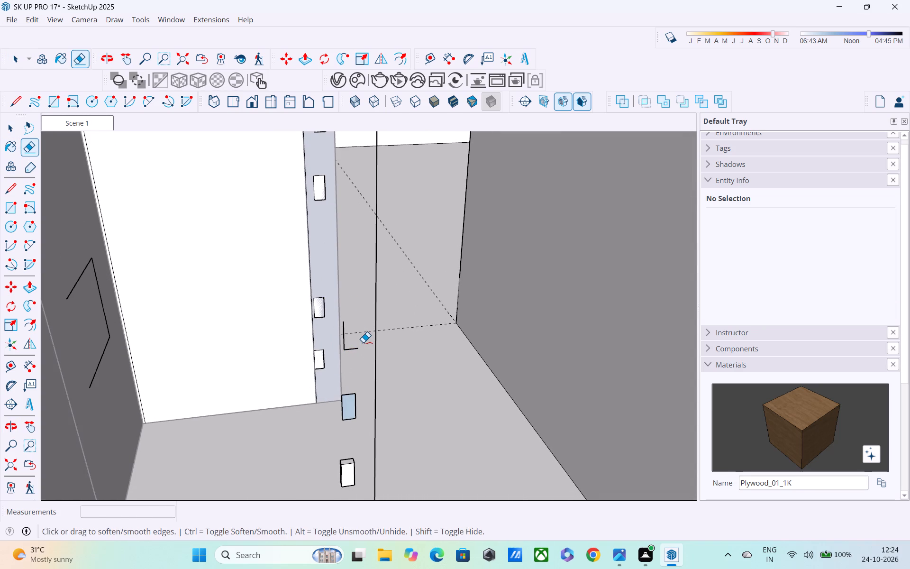
Save the model, purging its unused items.
key("ctrl+s")
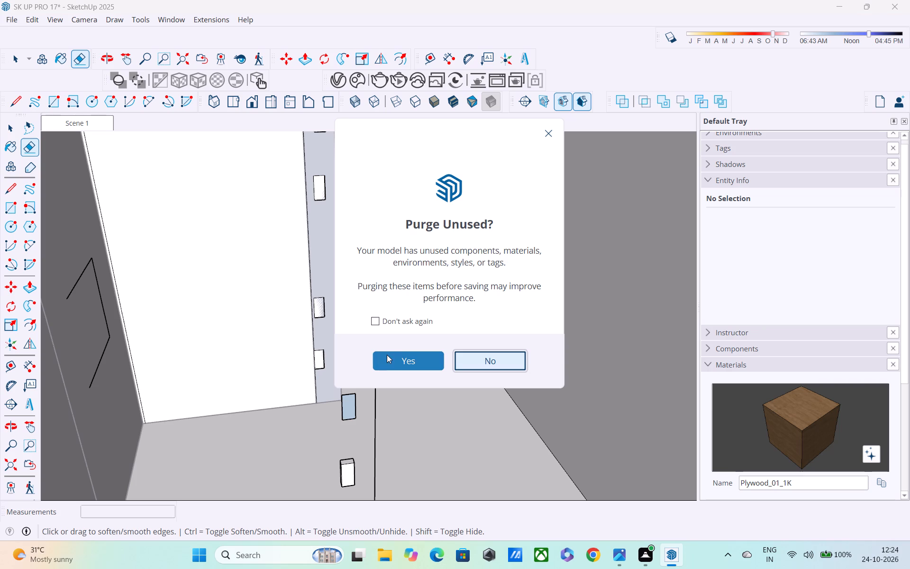
left_click(390, 357)
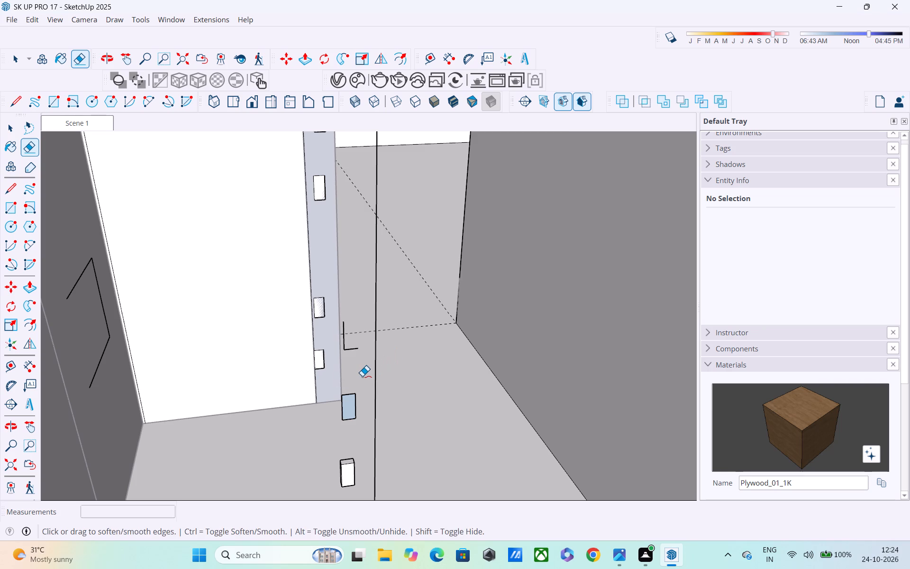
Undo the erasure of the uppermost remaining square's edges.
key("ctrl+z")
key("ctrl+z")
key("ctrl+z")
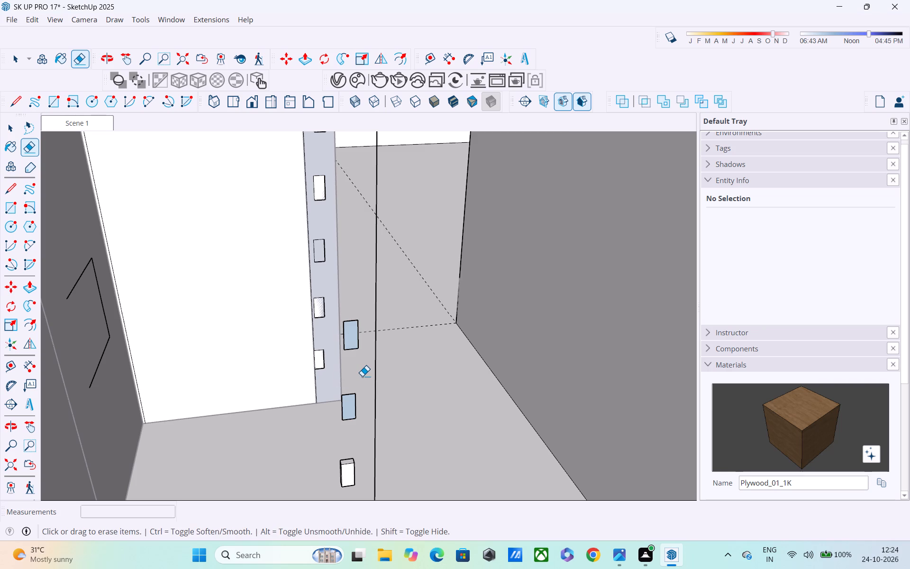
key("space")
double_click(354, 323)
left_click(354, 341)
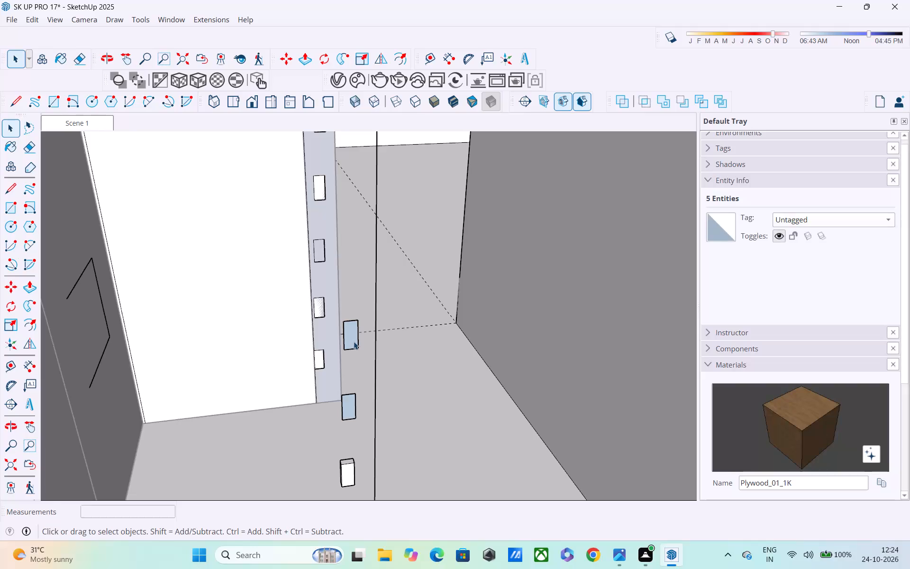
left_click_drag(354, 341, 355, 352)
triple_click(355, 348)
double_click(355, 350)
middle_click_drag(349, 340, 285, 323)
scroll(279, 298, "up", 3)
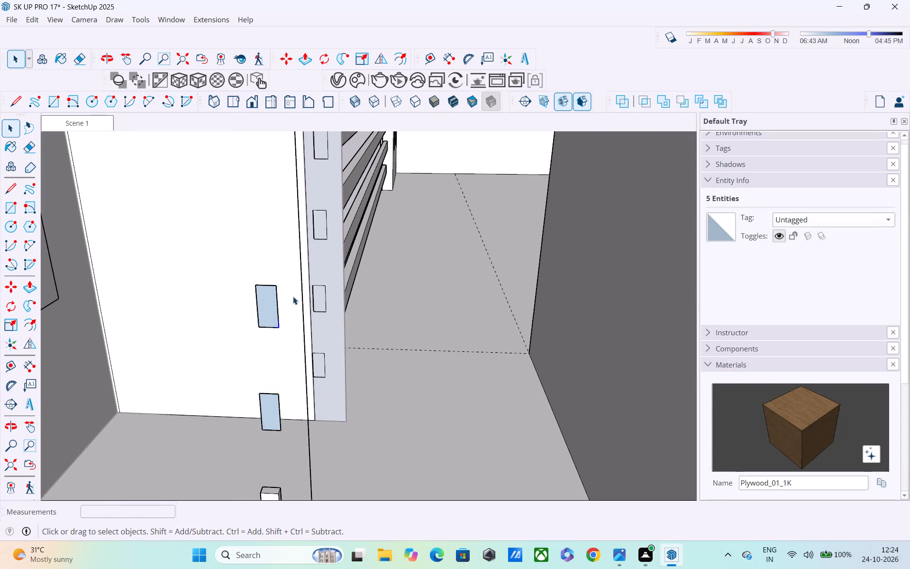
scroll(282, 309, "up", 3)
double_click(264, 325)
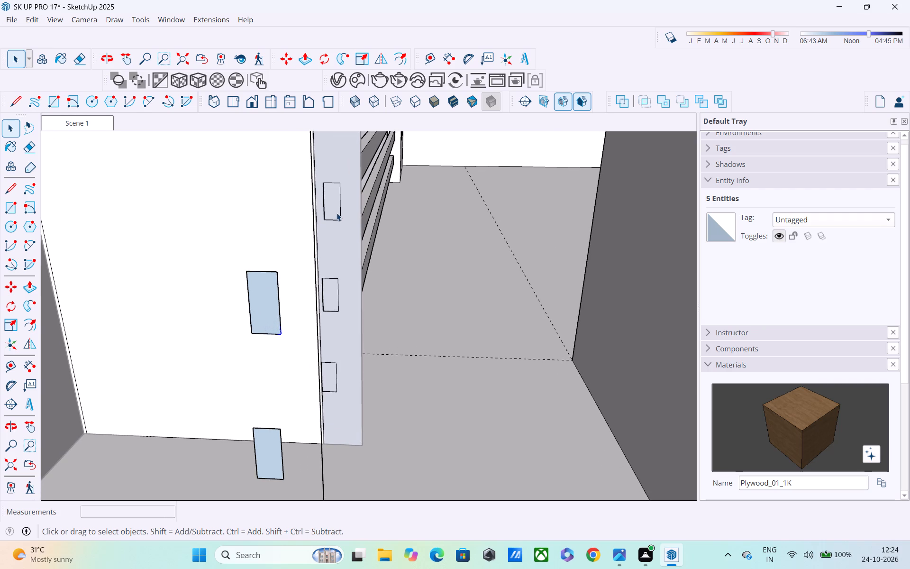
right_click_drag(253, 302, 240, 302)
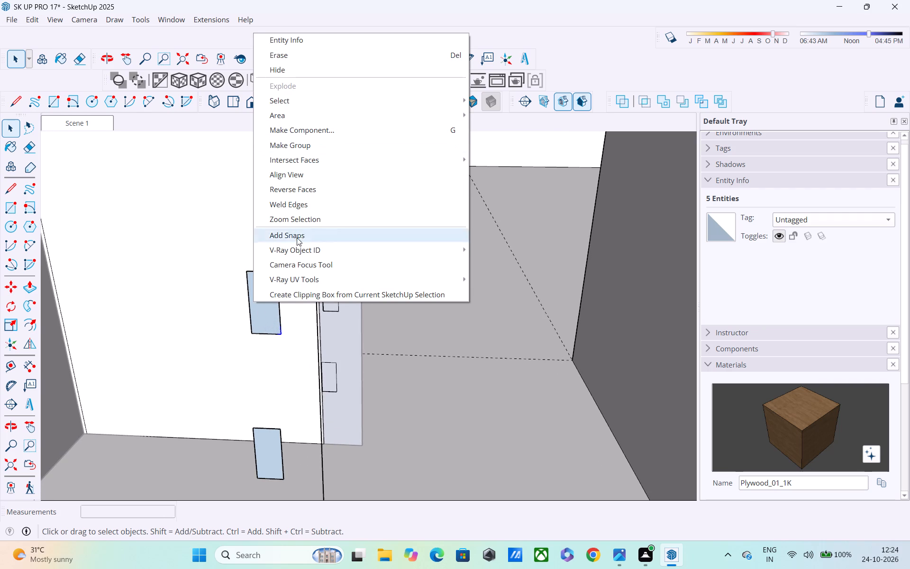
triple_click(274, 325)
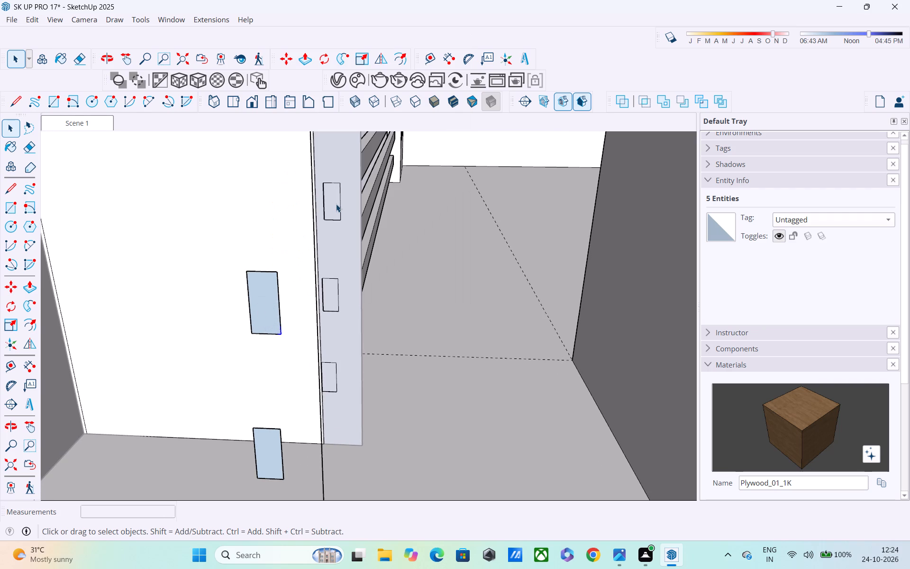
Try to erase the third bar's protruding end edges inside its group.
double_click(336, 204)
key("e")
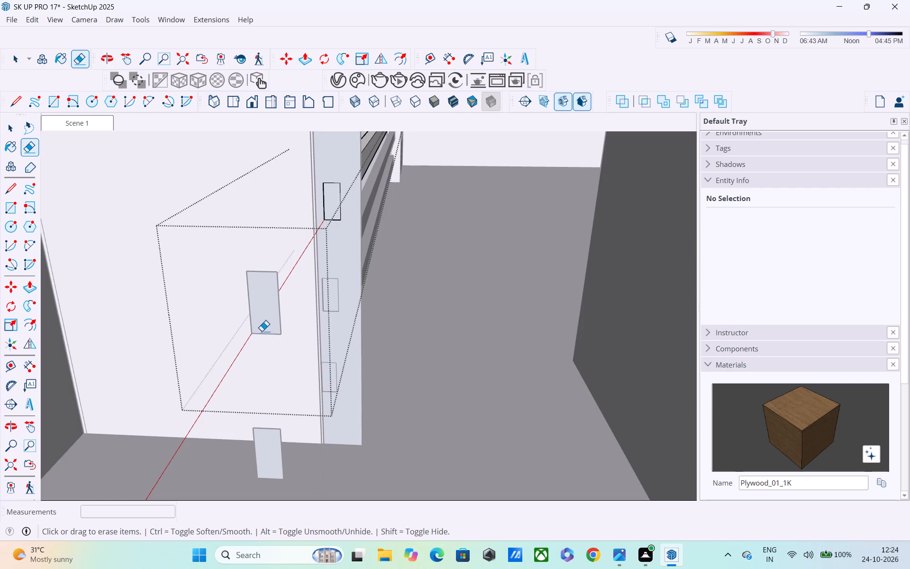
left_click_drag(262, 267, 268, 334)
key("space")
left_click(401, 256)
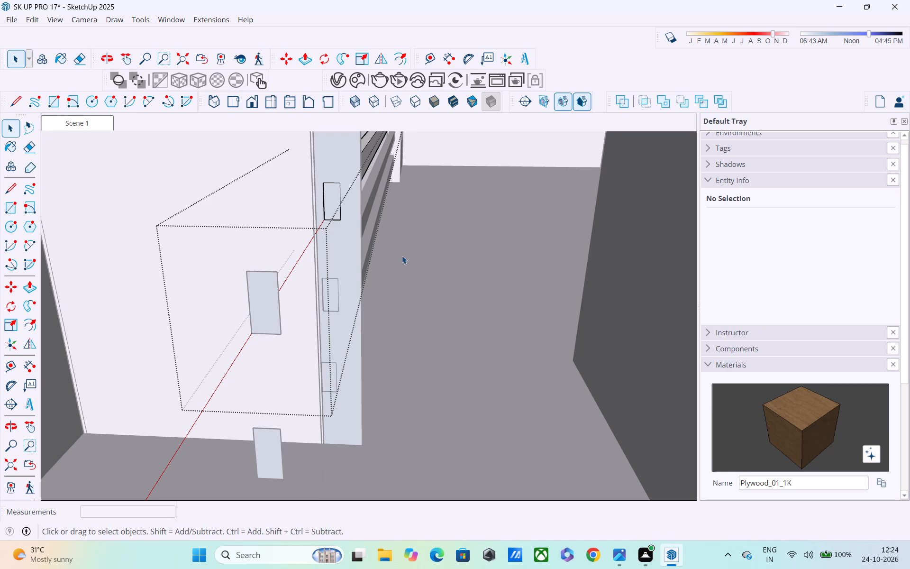
Erase the top edge of the uppermost remaining small square beside the post.
key("e")
left_click(272, 280)
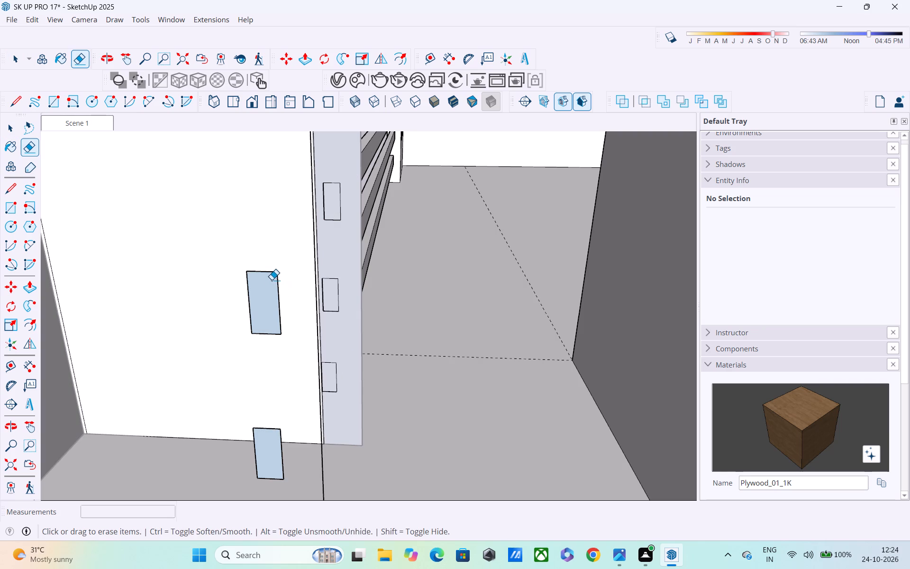
left_click(269, 275)
left_click(267, 272)
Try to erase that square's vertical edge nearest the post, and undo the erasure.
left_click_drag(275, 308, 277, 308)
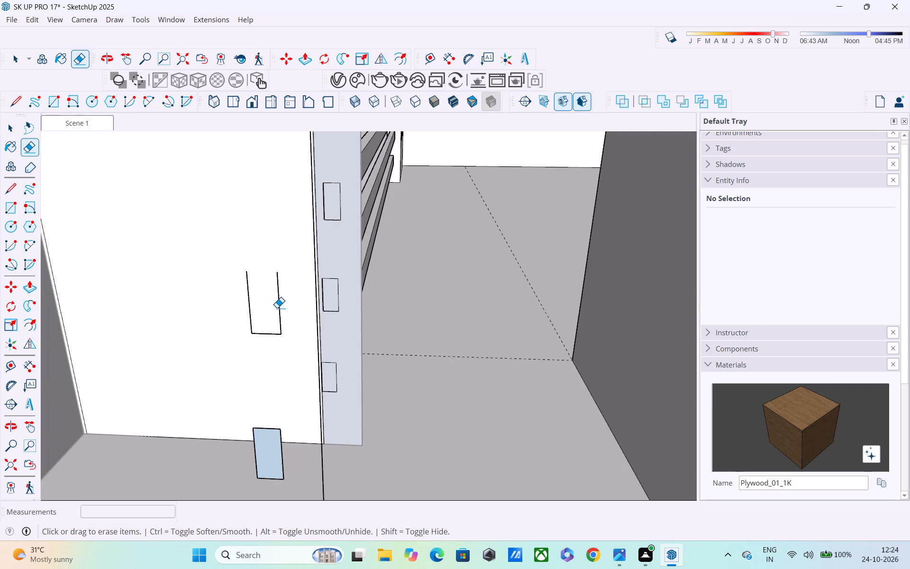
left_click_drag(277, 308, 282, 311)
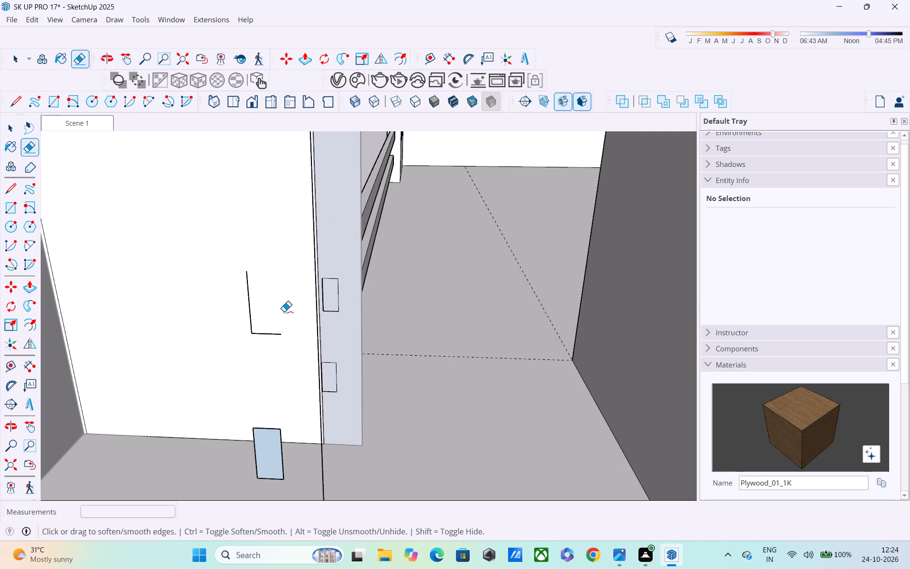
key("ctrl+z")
Erase the bottom edge of the same small square outline.
left_click(276, 335)
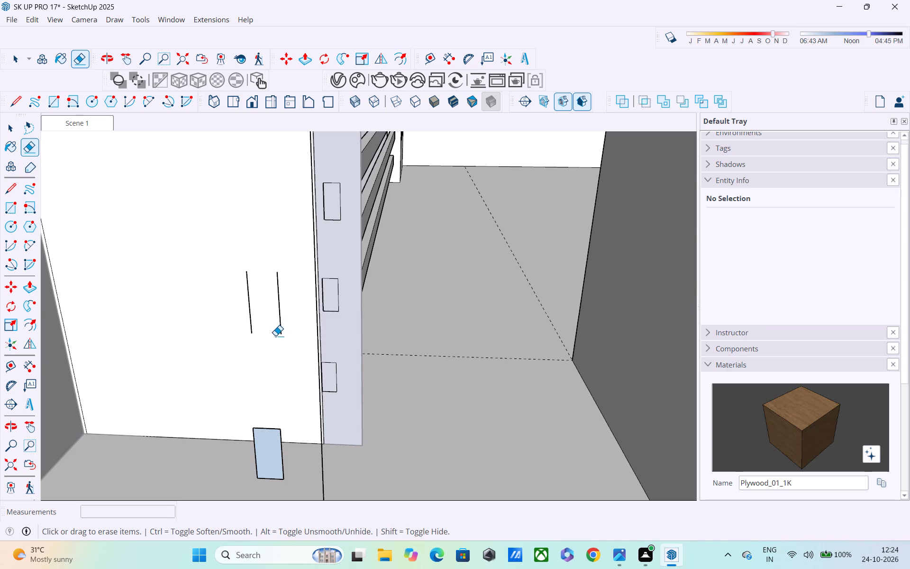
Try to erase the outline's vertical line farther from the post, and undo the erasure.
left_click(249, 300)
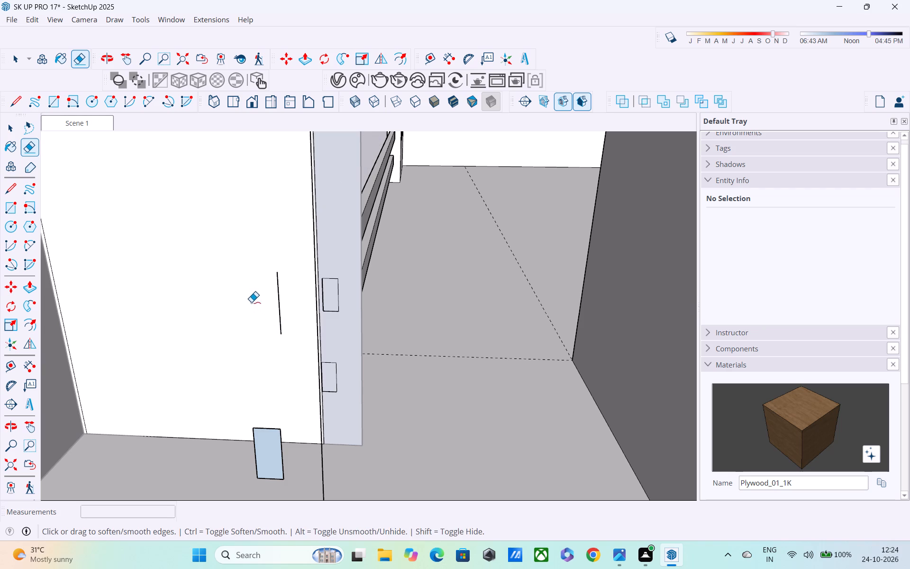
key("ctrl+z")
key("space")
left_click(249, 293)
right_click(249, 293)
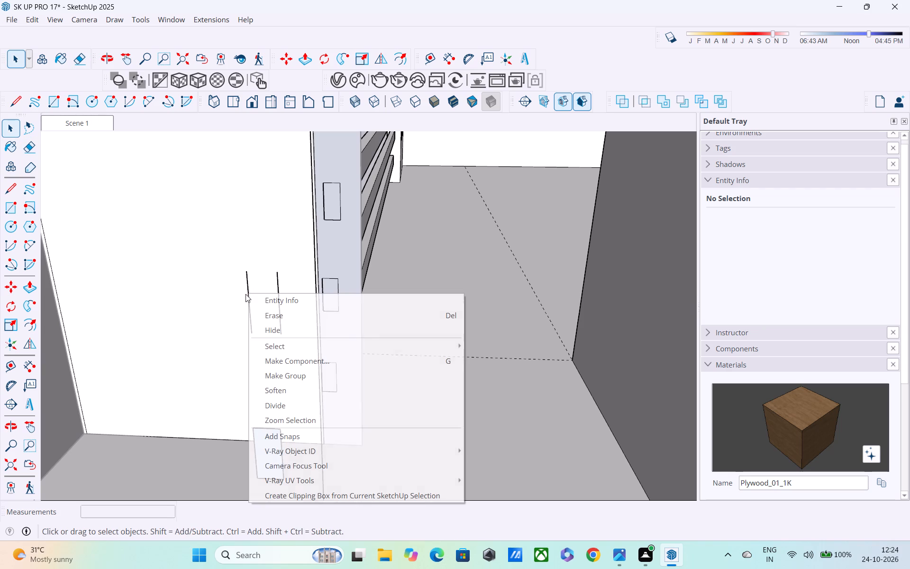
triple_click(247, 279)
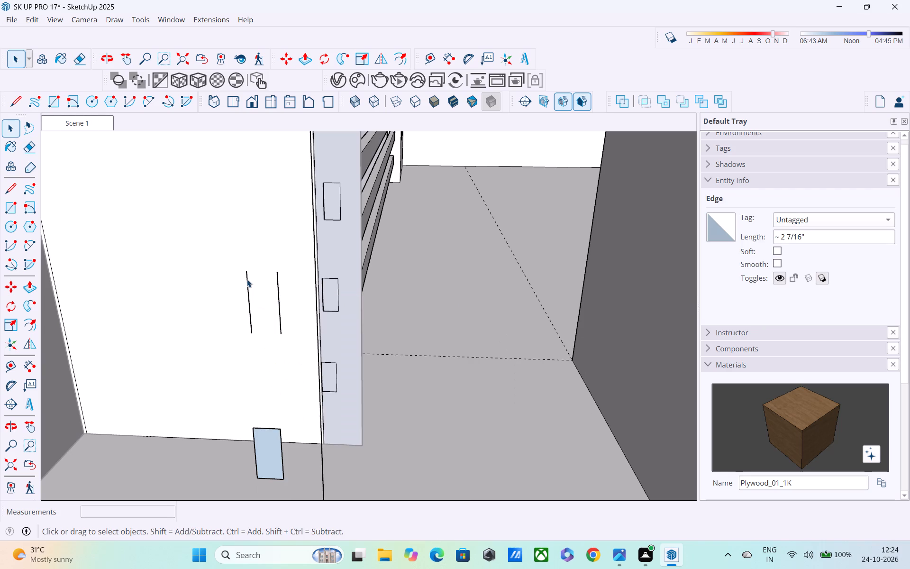
Open a railing bar at the post for editing and examine its end from several angles before closing it.
double_click(334, 201)
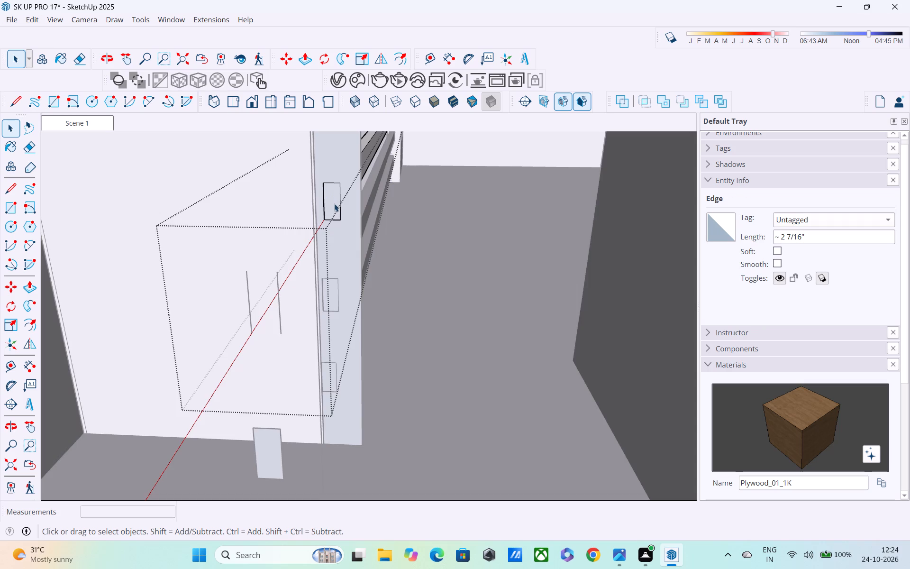
scroll(289, 309, "down", 3)
middle_click_drag(305, 309, 87, 311)
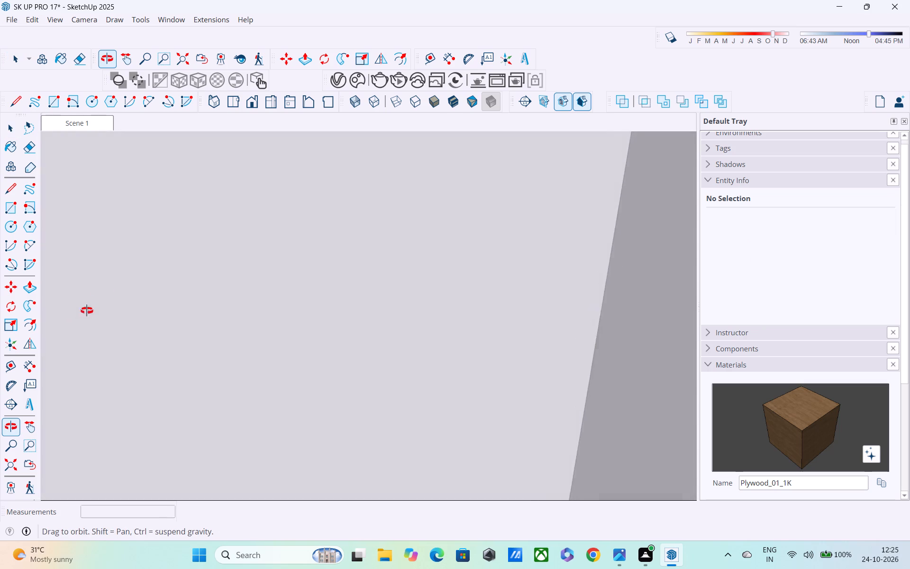
middle_click_drag(87, 311, 316, 213)
scroll(305, 229, "up", 2)
middle_click_drag(309, 239, 338, 270)
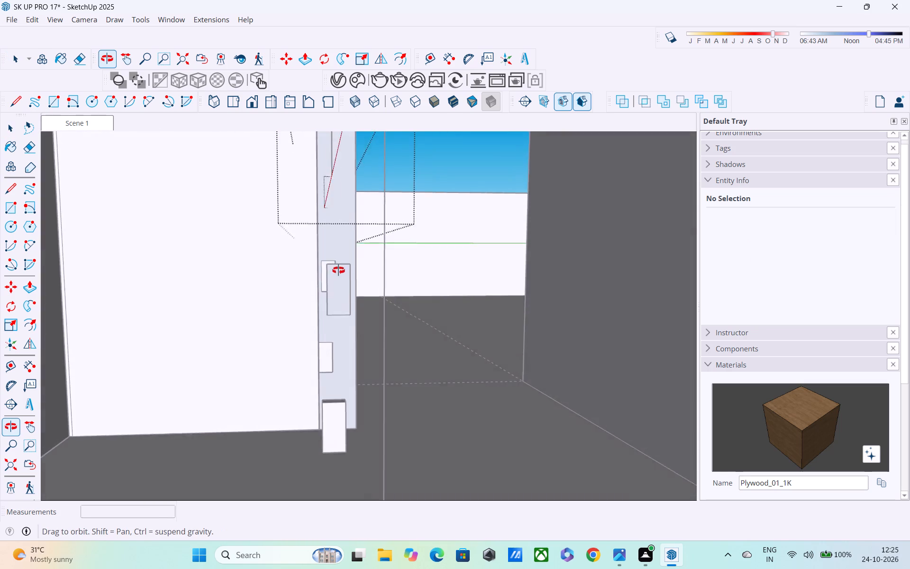
middle_click_drag(338, 270, 308, 266)
scroll(289, 298, "up", 2)
scroll(287, 284, "down", 3)
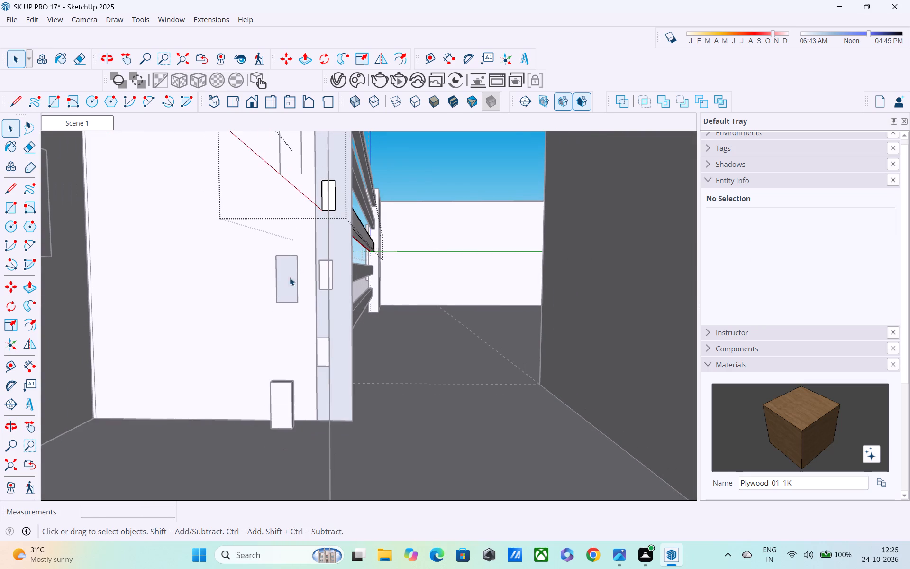
scroll(271, 231, "down", 1)
middle_click_drag(272, 233, 288, 337)
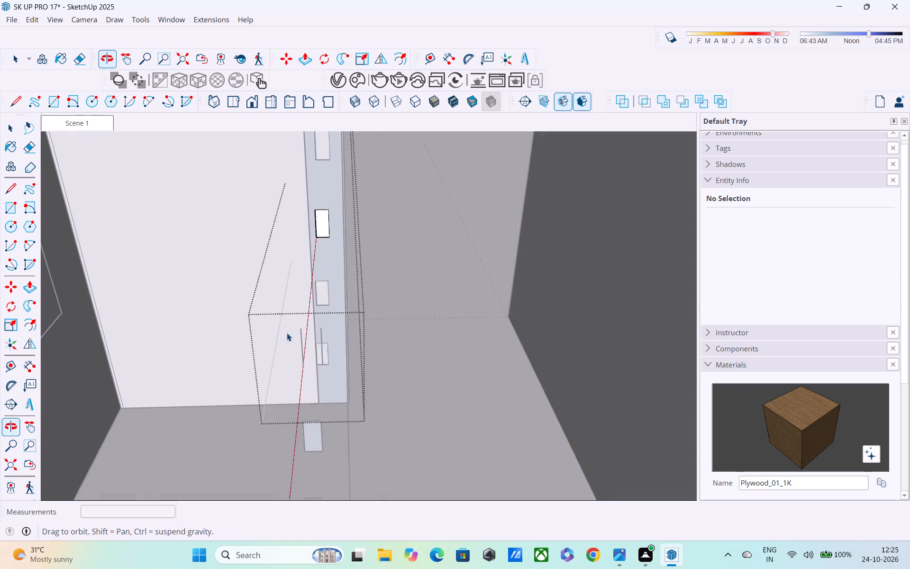
scroll(362, 257, "down", 4)
left_click(385, 224)
Erase the stray 3' vertical edge standing beside the post.
scroll(340, 284, "up", 6)
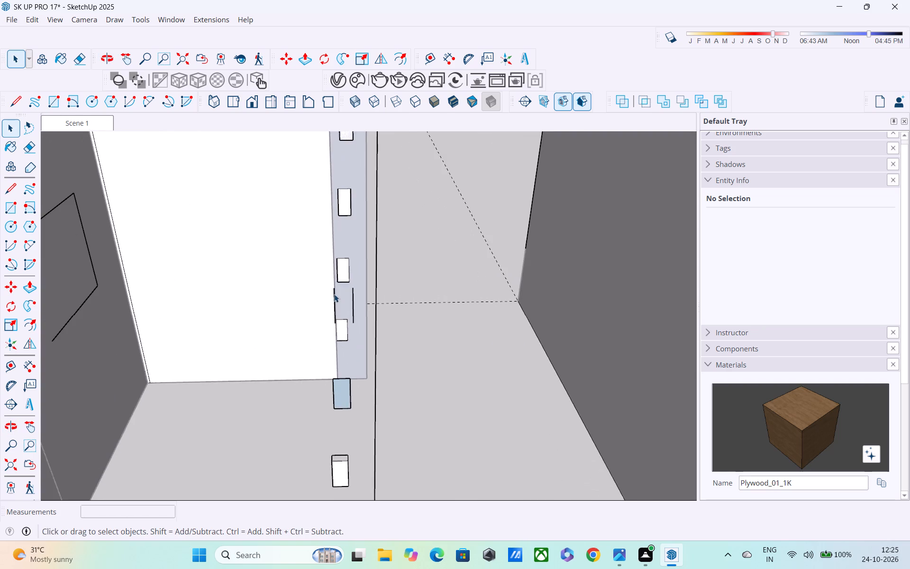
middle_click_drag(336, 293, 336, 228)
left_click(374, 252)
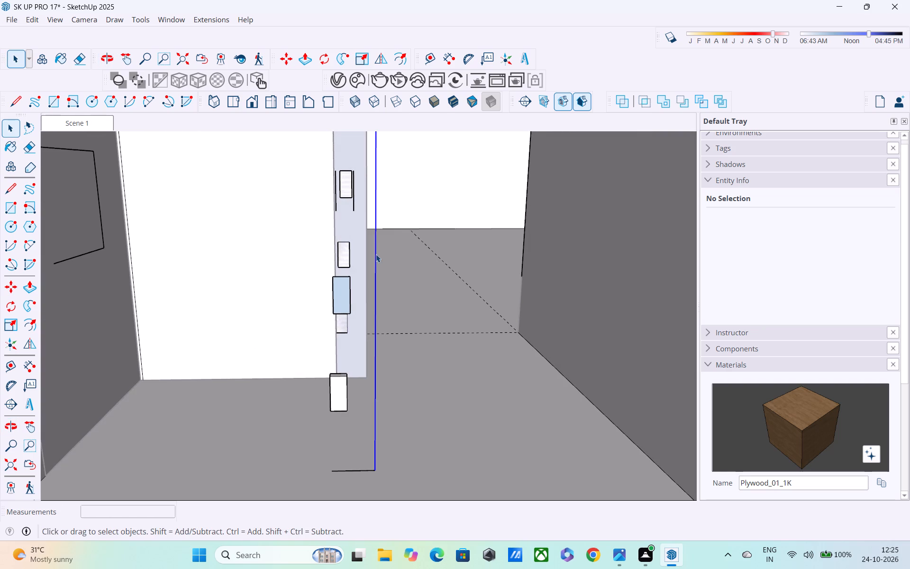
middle_click_drag(376, 257, 315, 245)
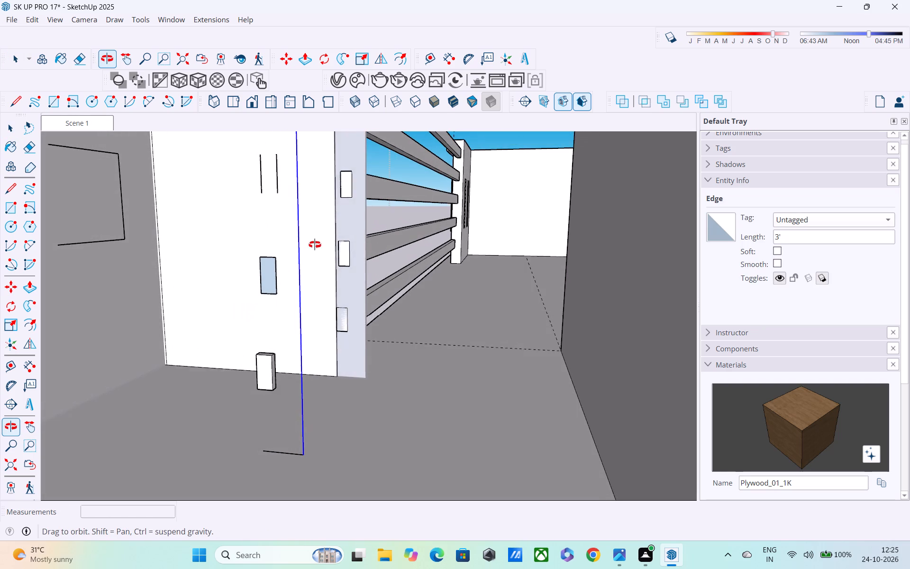
middle_click_drag(315, 245, 315, 244)
key("Delete")
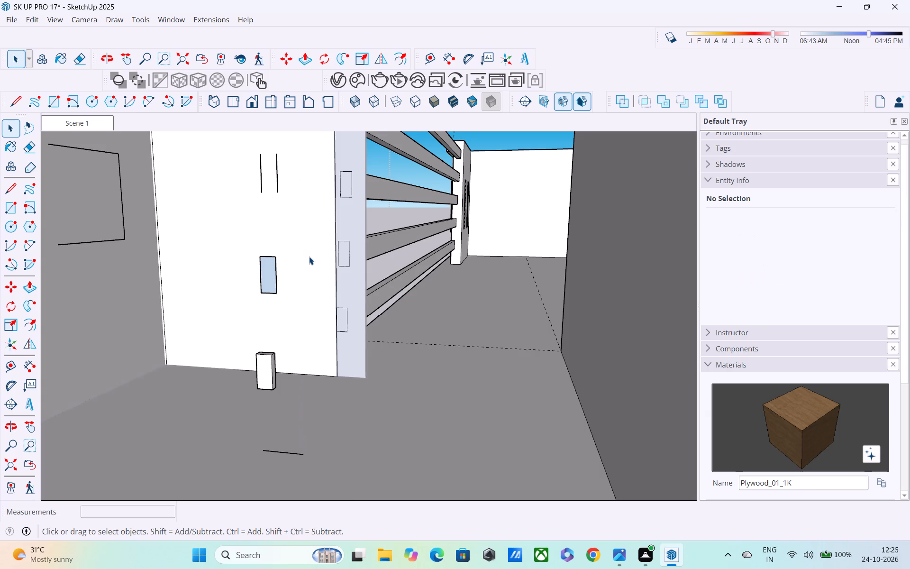
Erase the short horizontal edge left at the foot of the removed vertical edge.
scroll(309, 257, "down", 2)
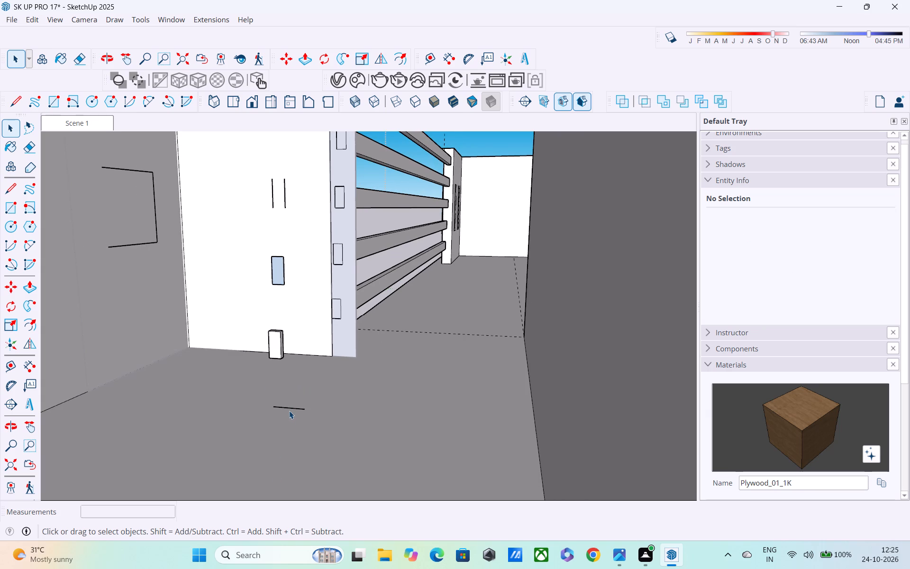
left_click(289, 411)
key("Delete")
Delete the loose end face and its edges from the lowest protruding block beside the post.
scroll(276, 303, "down", 3)
middle_click_drag(276, 303, 276, 302)
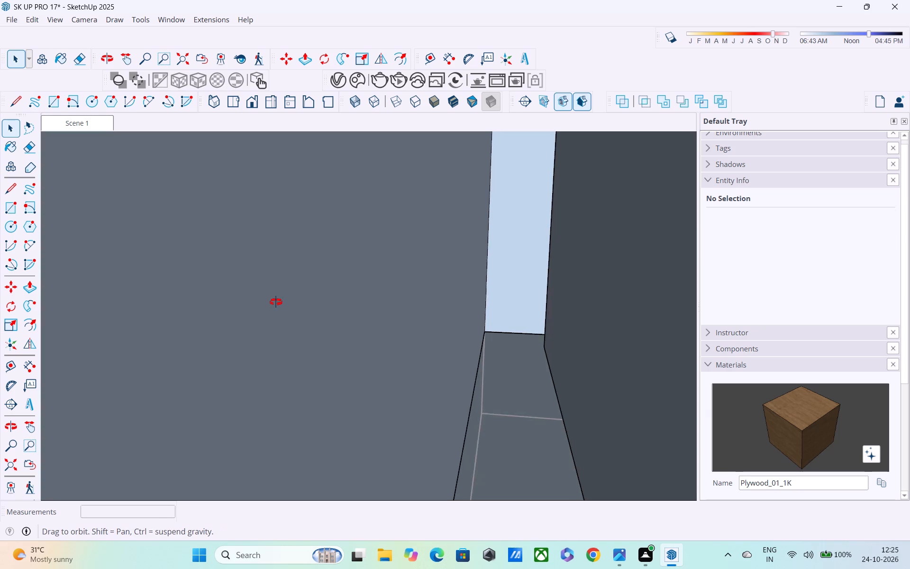
middle_click_drag(276, 302, 440, 246)
scroll(363, 265, "down", 4)
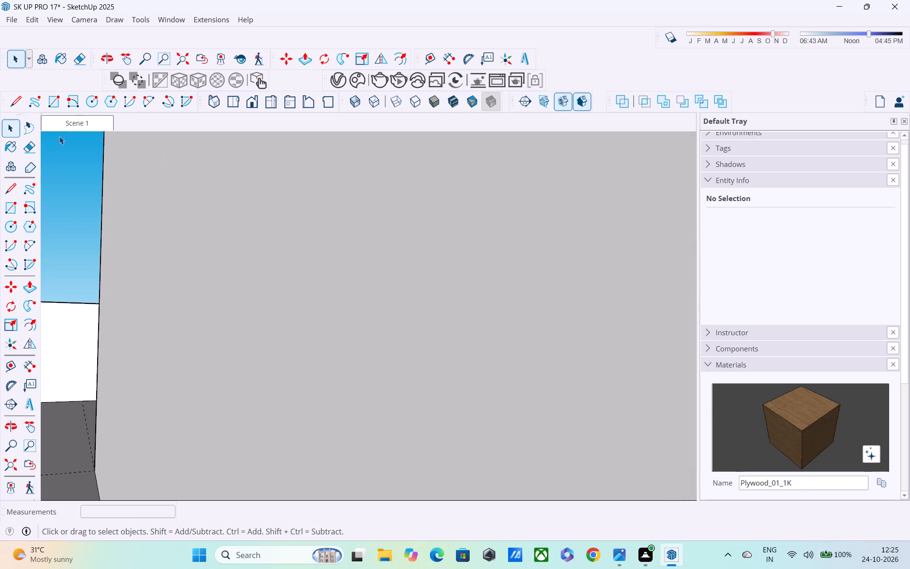
left_click(60, 125)
middle_click_drag(119, 342, 112, 315)
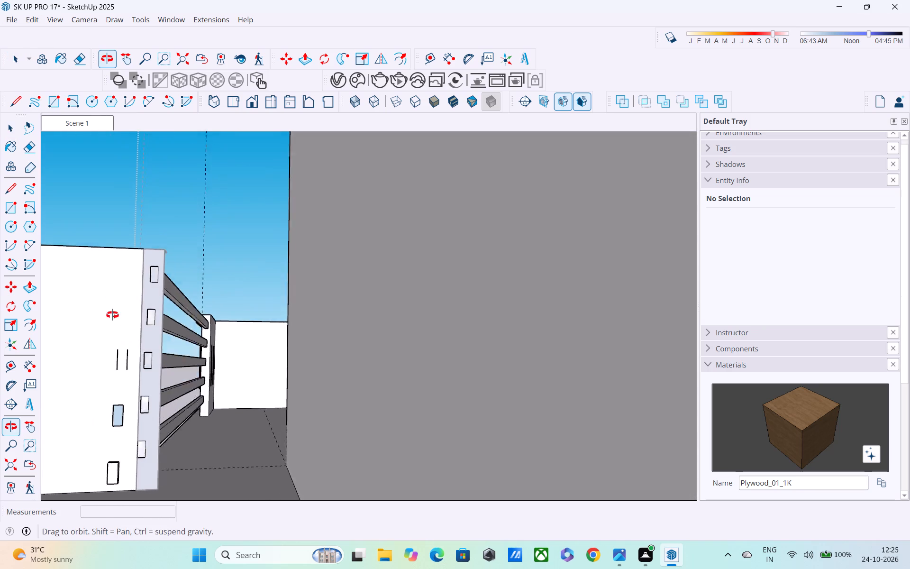
middle_click_drag(112, 315, 232, 284)
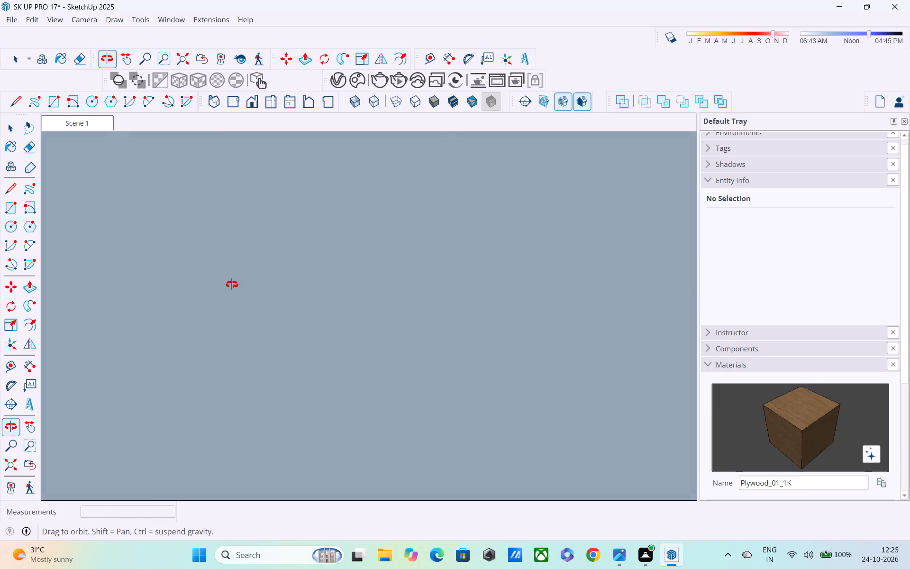
middle_click_drag(232, 284, 226, 292)
middle_click_drag(226, 292, 212, 291)
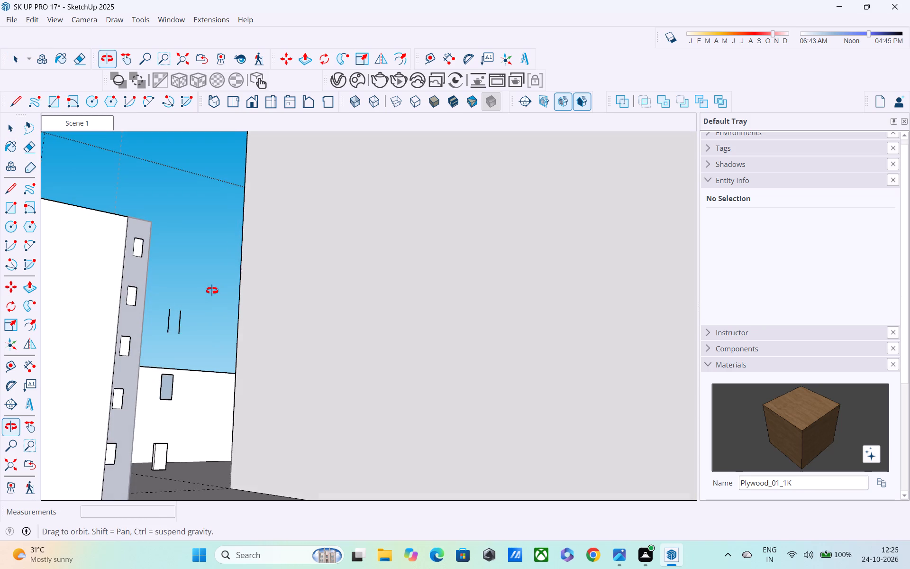
middle_click_drag(212, 291, 211, 291)
scroll(189, 431, "up", 3)
scroll(180, 441, "down", 2)
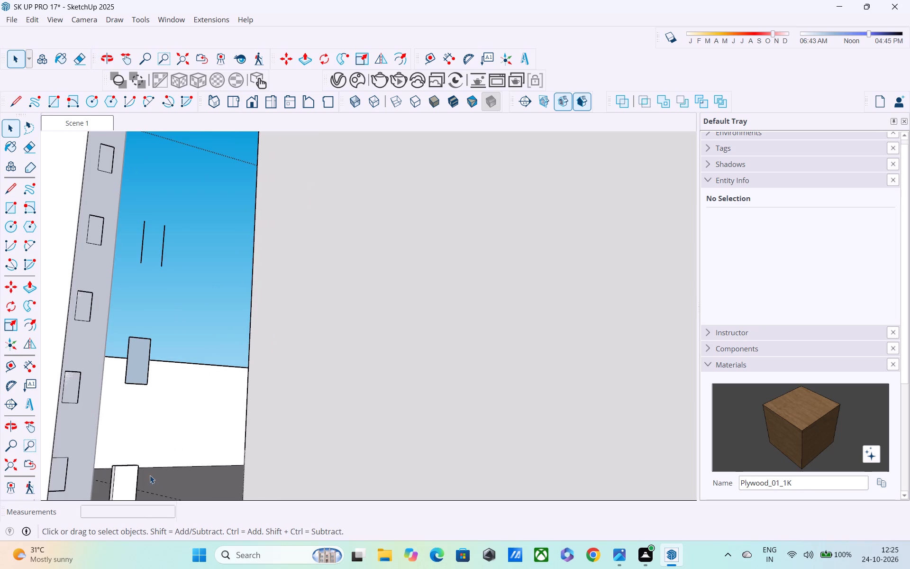
double_click(135, 473)
scroll(129, 465, "down", 2)
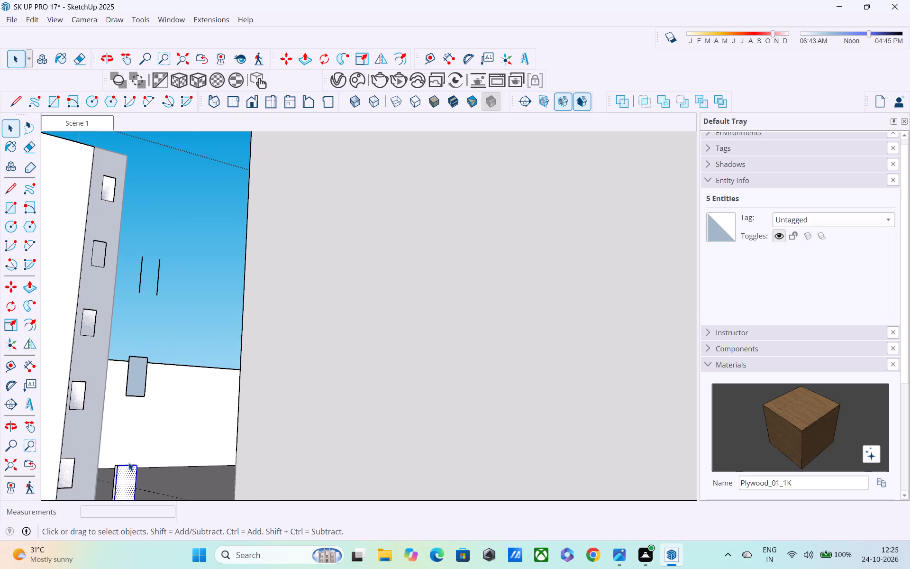
scroll(128, 462, "down", 1)
right_click_drag(128, 462, 123, 462)
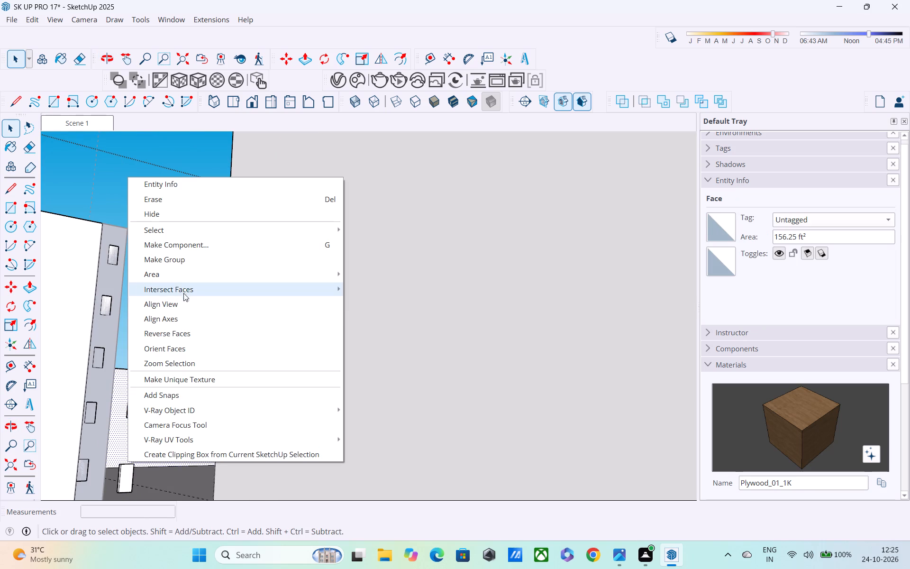
left_click(146, 157)
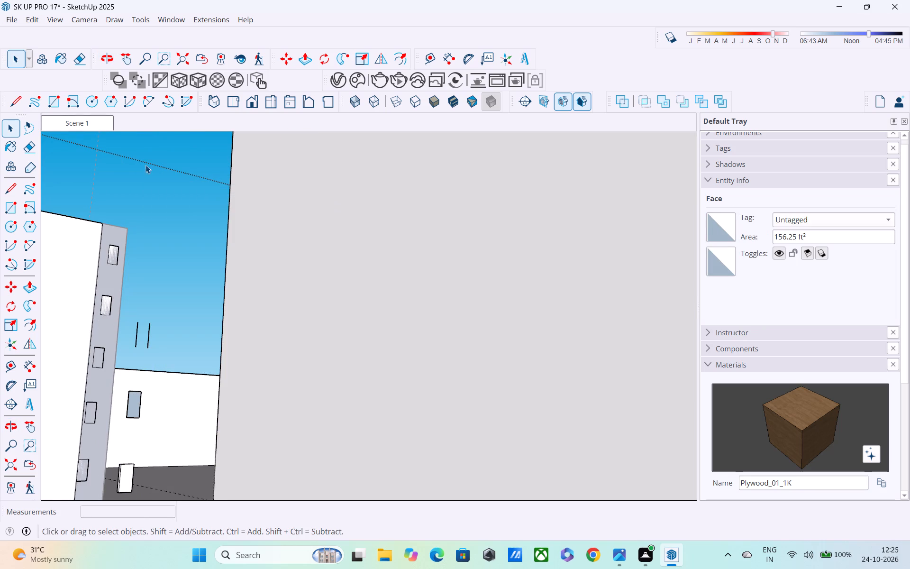
double_click(125, 480)
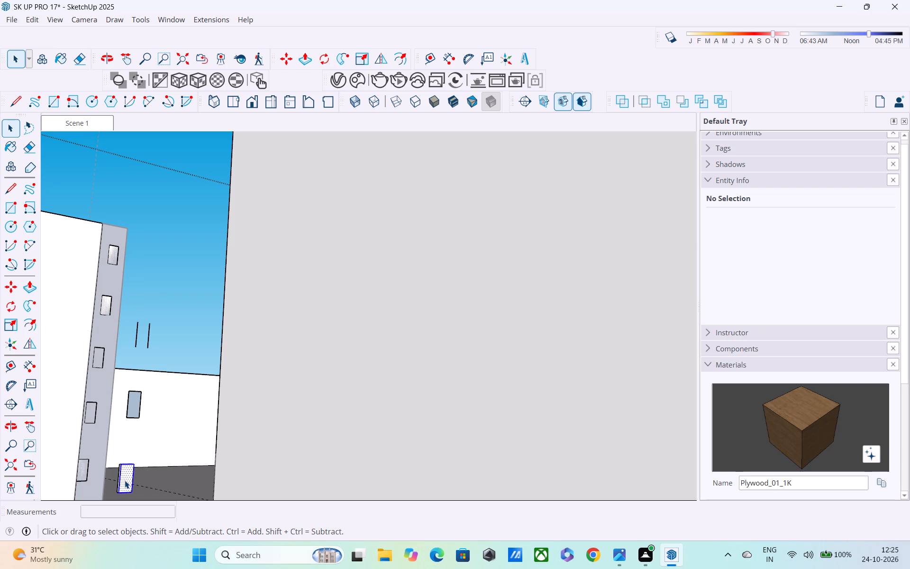
key("Delete")
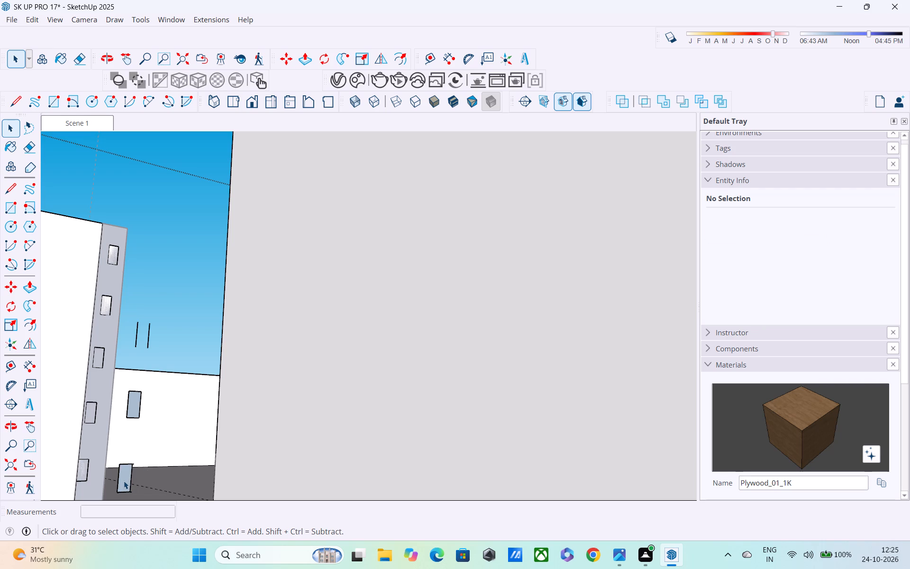
double_click(123, 481)
key("Delete")
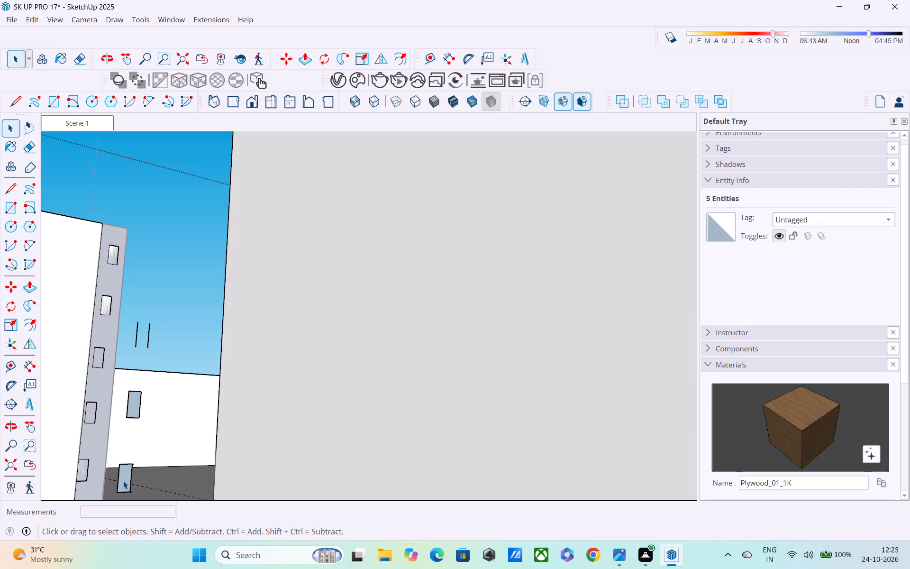
Inside the lowest bar's group, erase the edges of the leftover end rectangle floating beside the post.
scroll(125, 449, "up", 1)
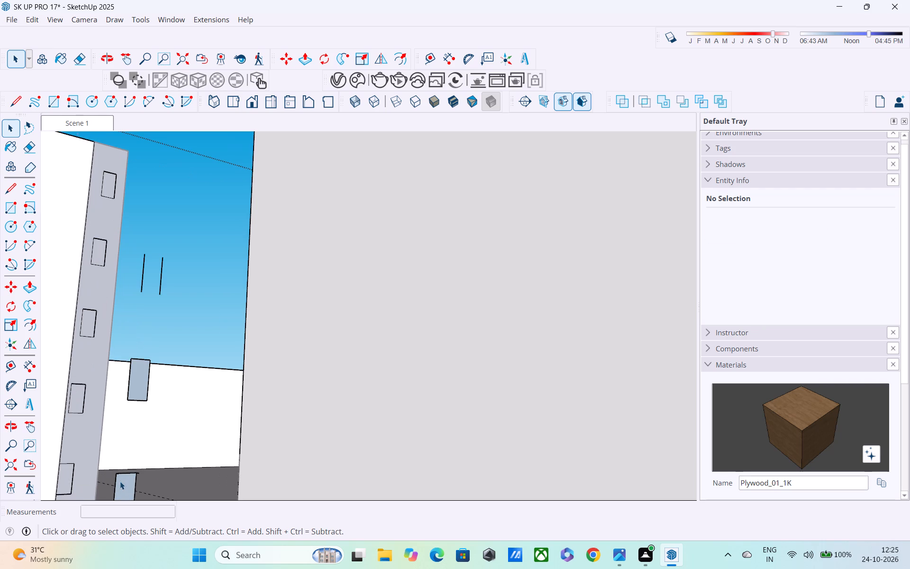
double_click(120, 481)
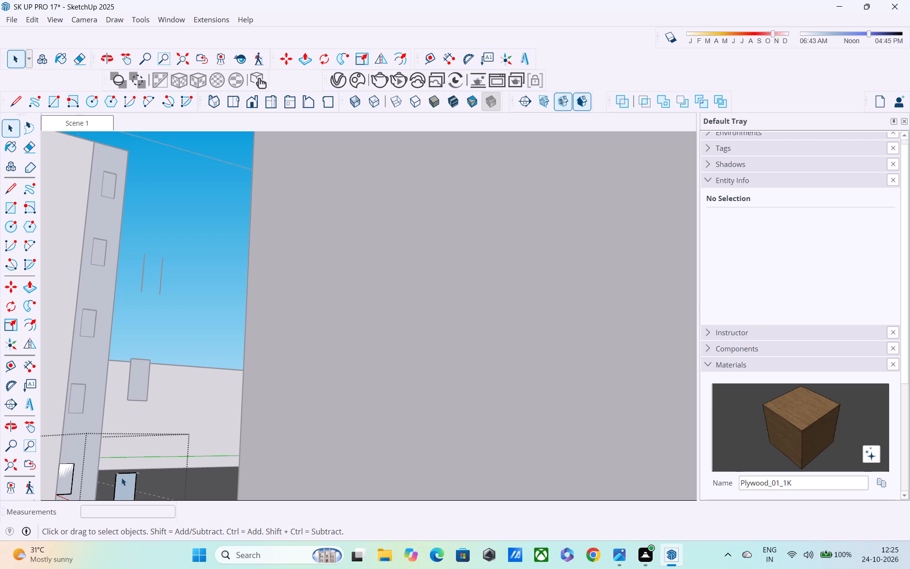
key("e")
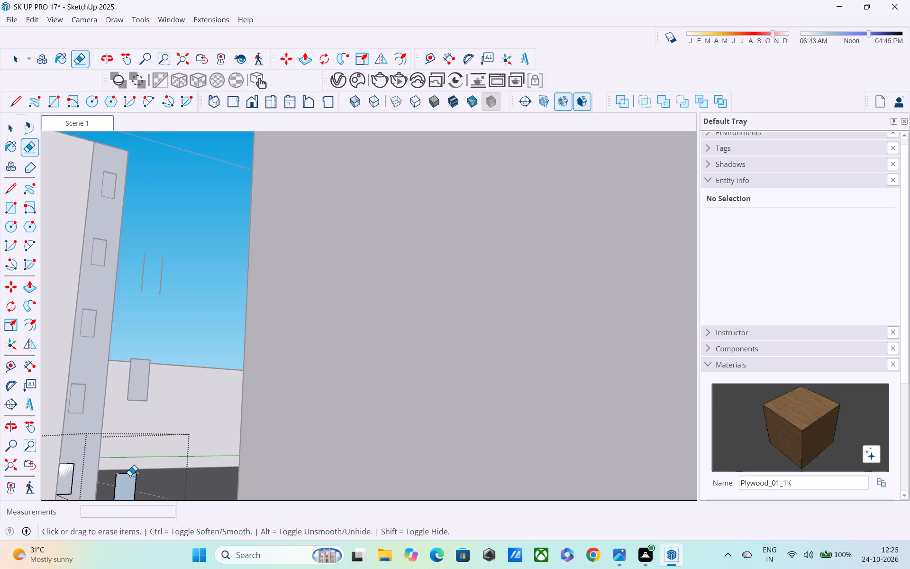
left_click(130, 476)
middle_click_drag(124, 460, 127, 455, "shift")
middle_click_drag(129, 448, 127, 435, "shift")
key("space")
double_click(123, 387)
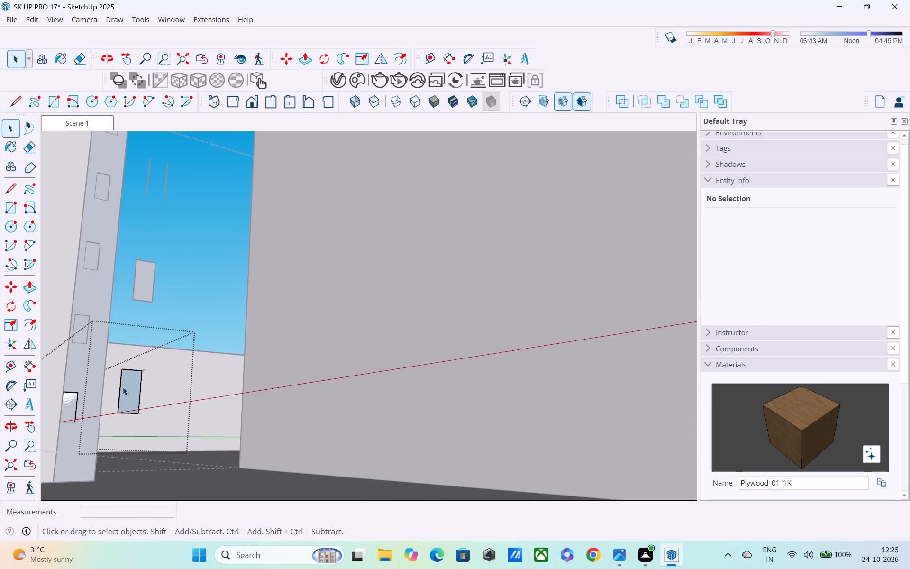
key("e")
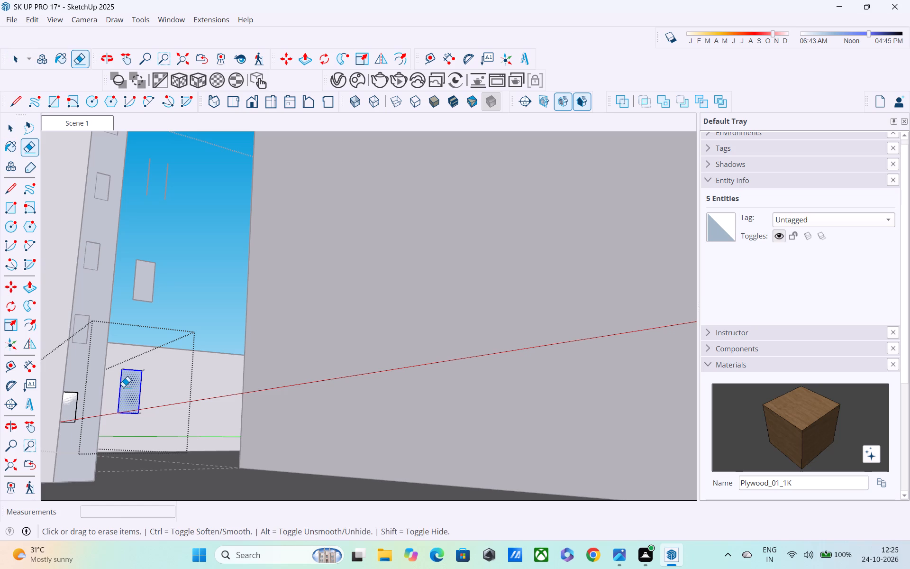
left_click(123, 387)
left_click_drag(125, 390, 136, 416)
left_click_drag(136, 362, 136, 389)
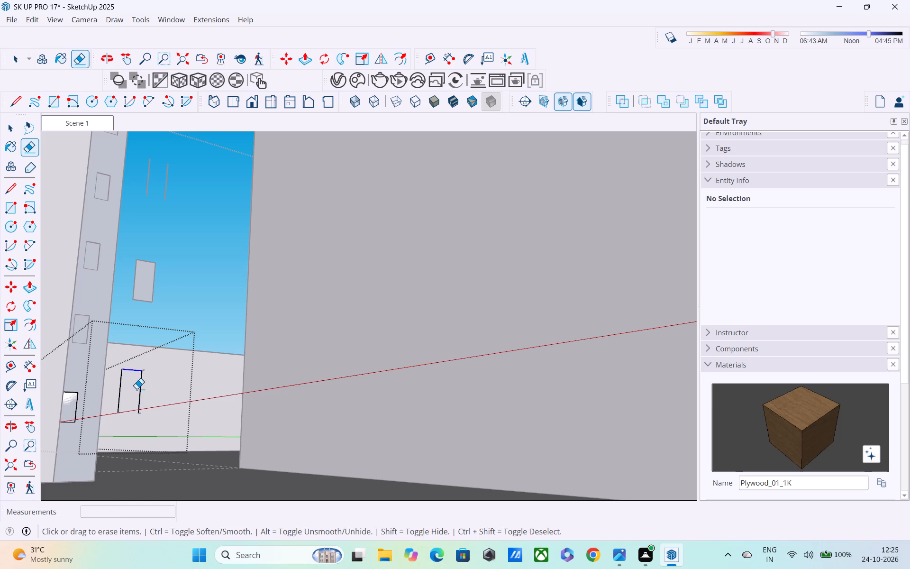
left_click_drag(136, 389, 136, 389)
left_click_drag(120, 381, 144, 401)
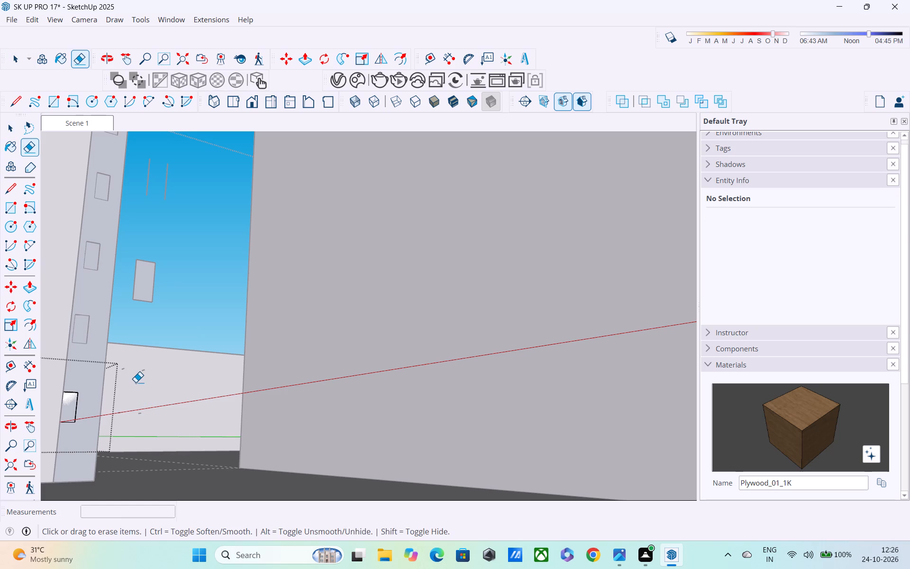
left_click_drag(122, 360, 130, 382)
left_click_drag(125, 365, 120, 386)
Leave the lowest bar's group and erase the tiny leftover edge fragments beside the lower part of the post.
middle_click_drag(135, 398, 101, 410)
key("space")
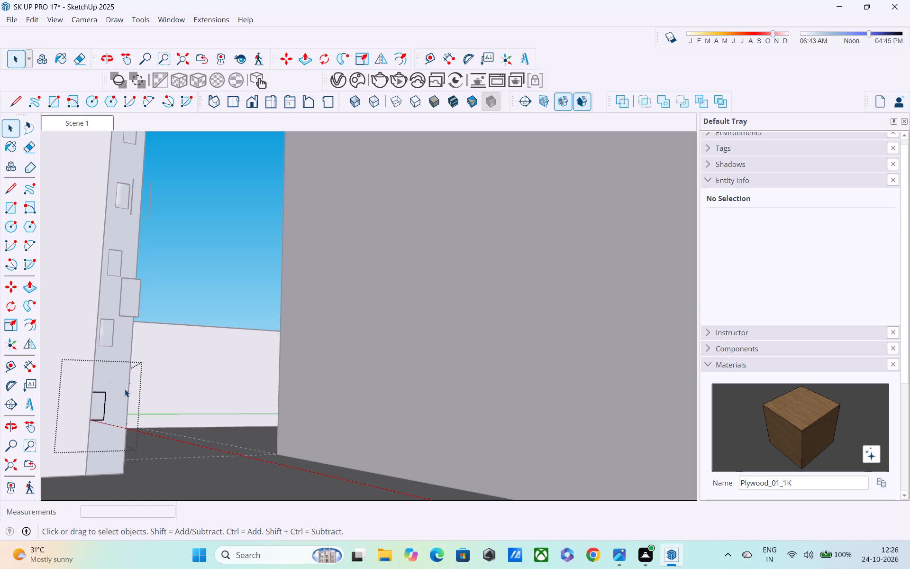
left_click(167, 346)
key("e")
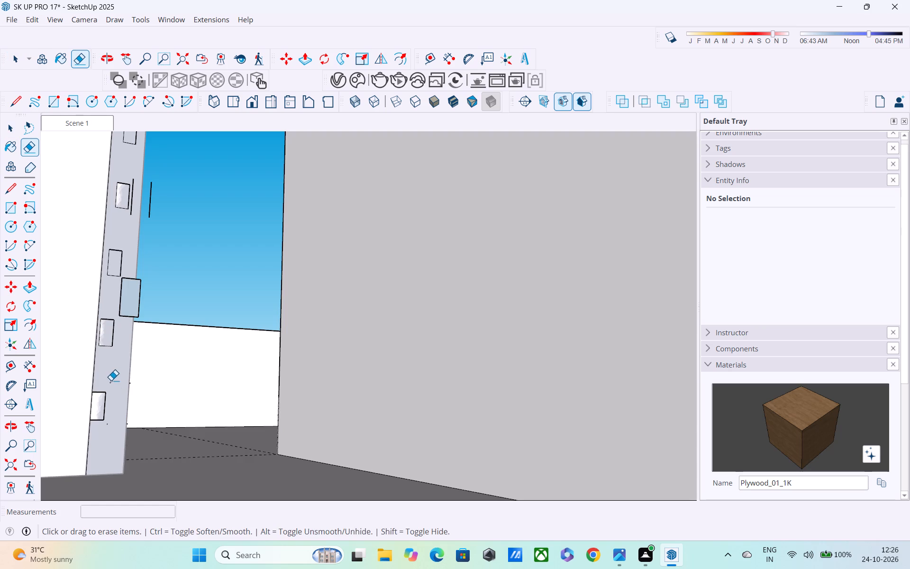
left_click_drag(110, 382, 116, 391)
left_click_drag(132, 384, 129, 396)
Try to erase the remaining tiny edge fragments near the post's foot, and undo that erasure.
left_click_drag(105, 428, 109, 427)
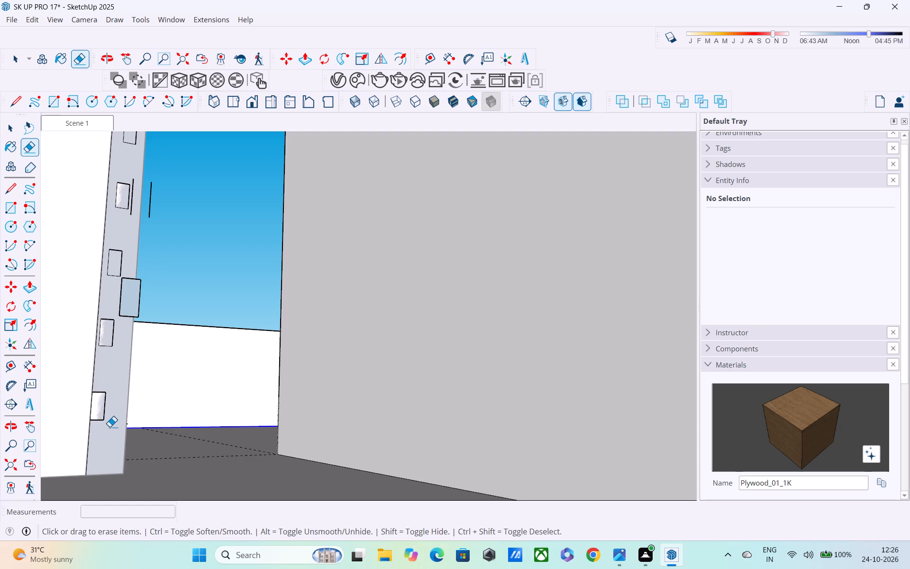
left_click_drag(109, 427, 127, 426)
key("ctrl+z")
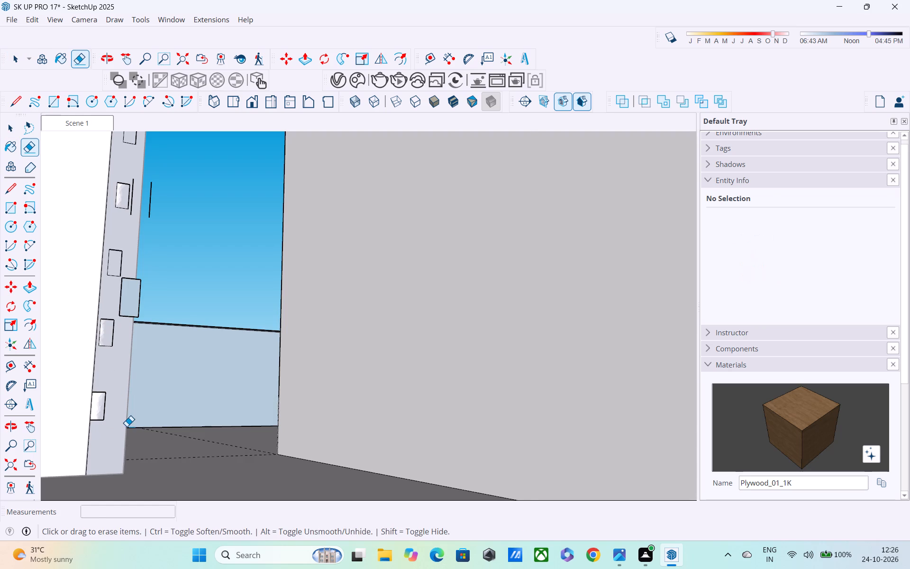
Delete the two loose vertical edges floating beside the post in front of the third bar from the bottom.
scroll(131, 429, "up", 3)
scroll(135, 428, "down", 5)
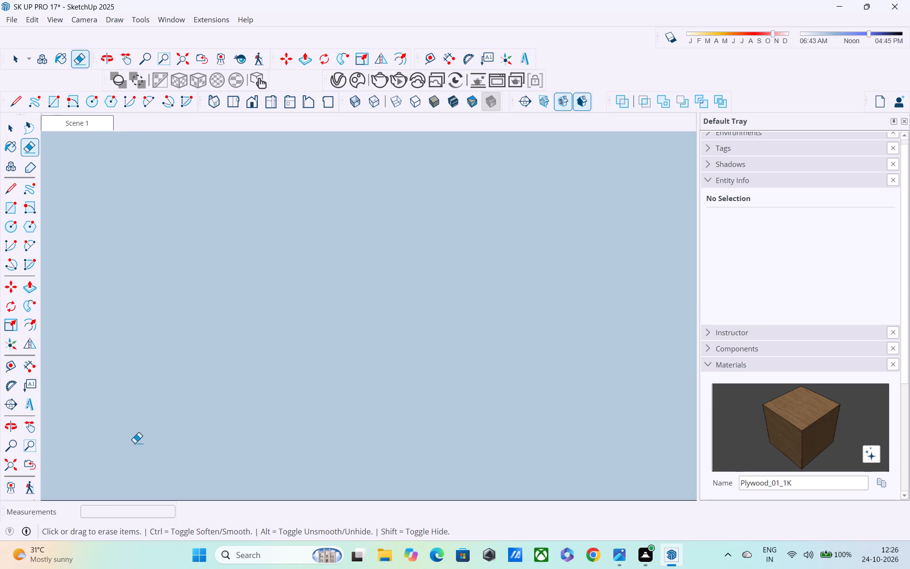
left_click(14, 462)
middle_click_drag(178, 428, 204, 568)
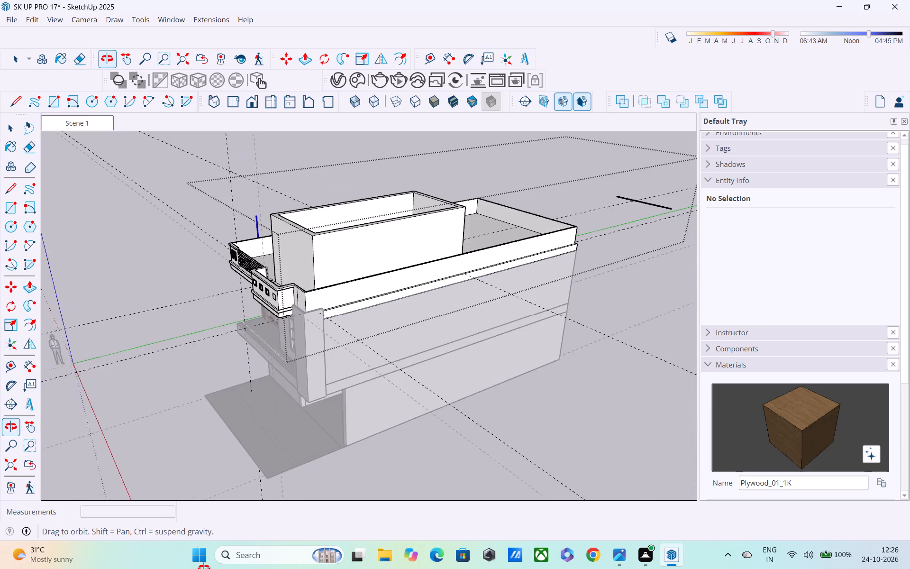
middle_click_drag(204, 568, 205, 566)
left_click(93, 122)
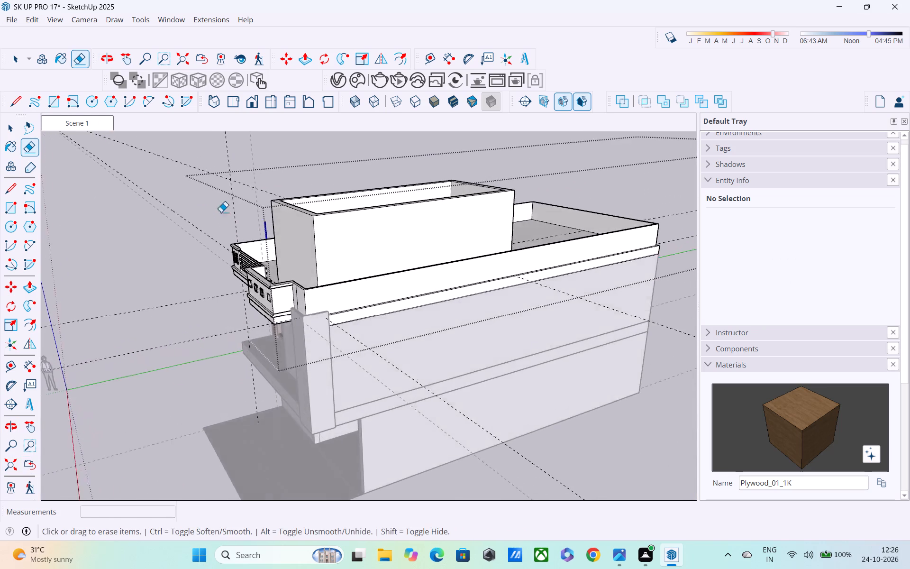
middle_click_drag(244, 247, 182, 320)
scroll(263, 270, "up", 9)
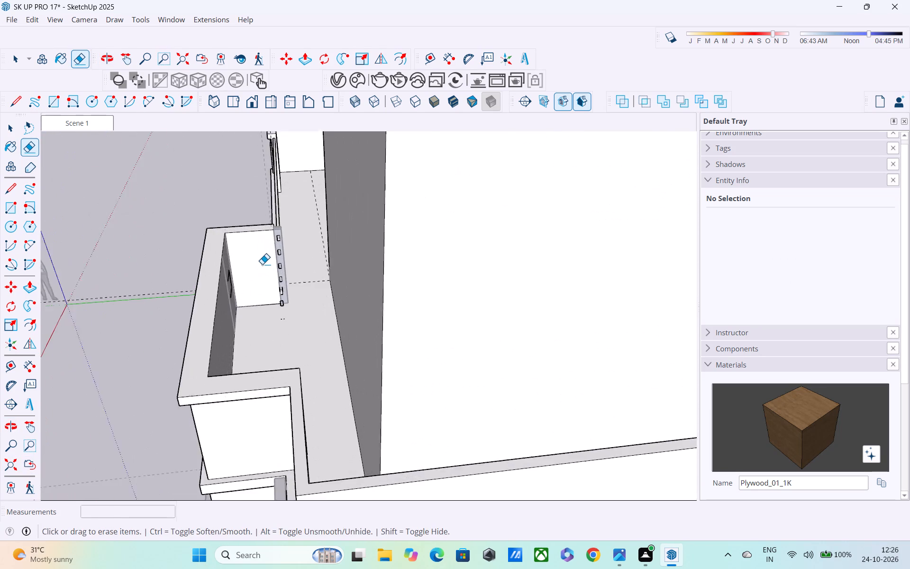
scroll(262, 264, "up", 2)
middle_click_drag(263, 252, 446, 165)
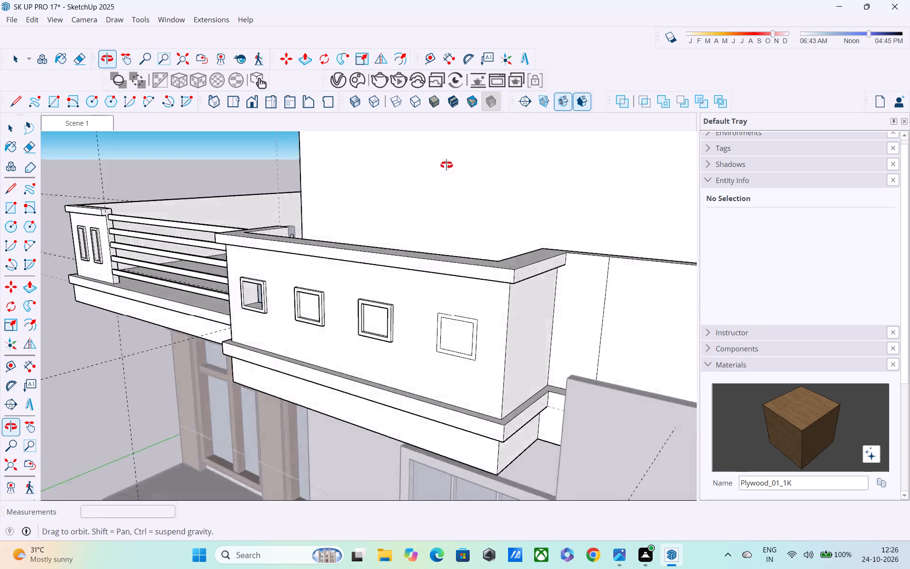
middle_click_drag(446, 165, 202, 286)
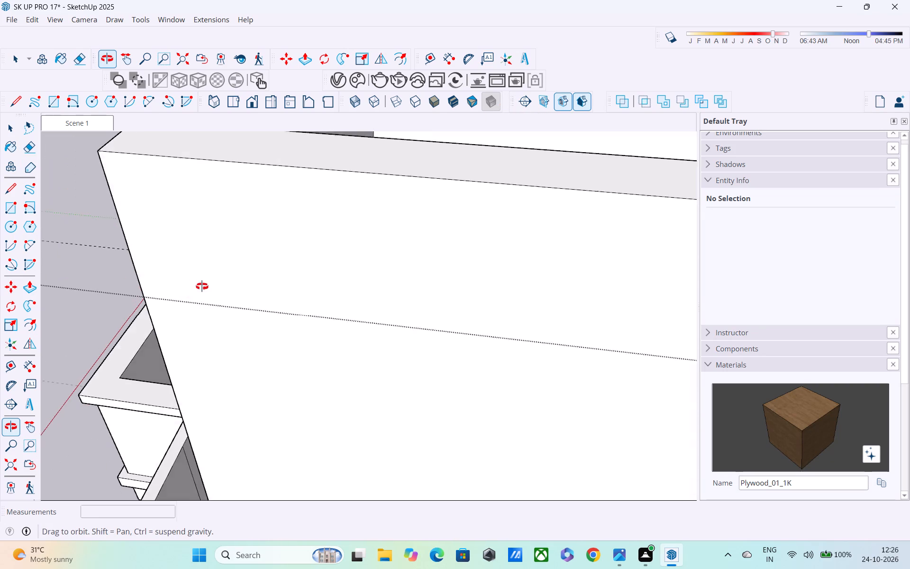
middle_click_drag(202, 286, 146, 325)
scroll(148, 323, "down", 8)
scroll(151, 260, "down", 11)
scroll(151, 275, "up", 1)
scroll(152, 276, "down", 9)
middle_click_drag(164, 250, 297, 270)
scroll(134, 340, "up", 18)
scroll(202, 349, "up", 4)
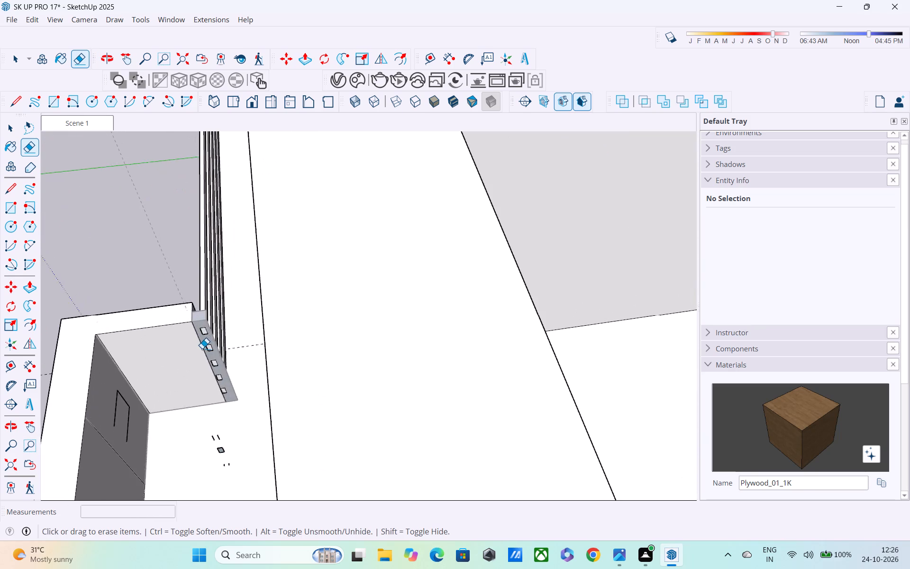
middle_click_drag(202, 349, 248, 198)
scroll(214, 358, "up", 4)
middle_click_drag(218, 445, 219, 441)
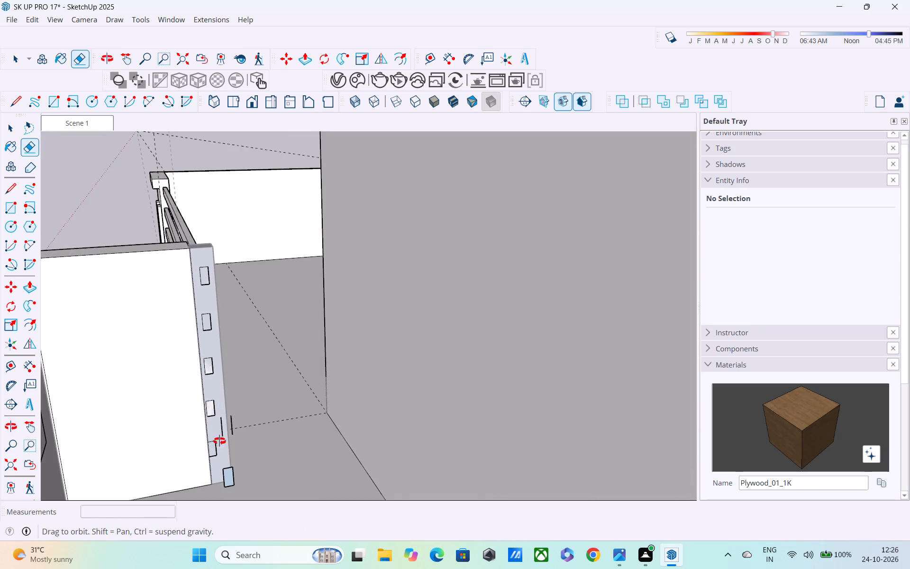
middle_click_drag(219, 441, 257, 378)
scroll(242, 388, "up", 3)
left_click(265, 356)
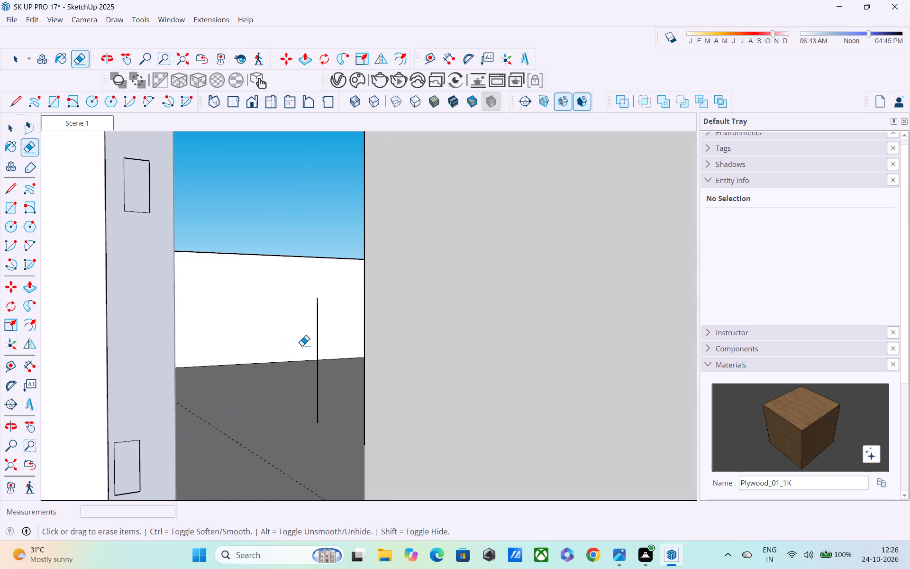
key("ctrl+z")
key("space")
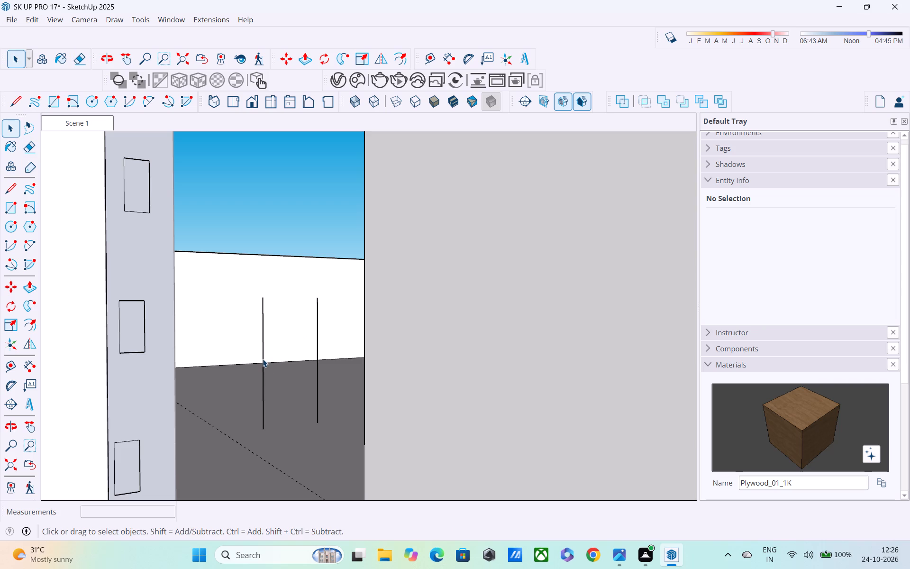
double_click(263, 359)
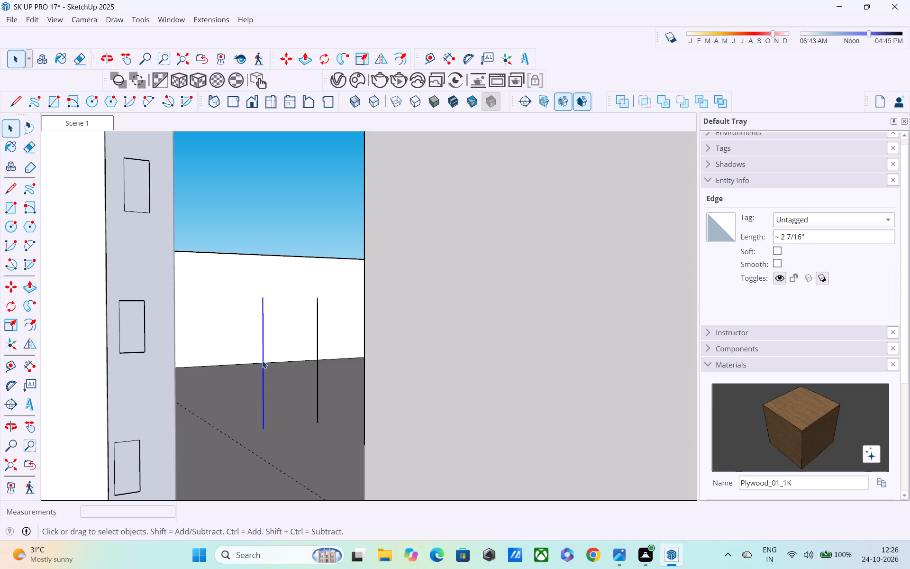
key("Delete")
left_click(262, 360)
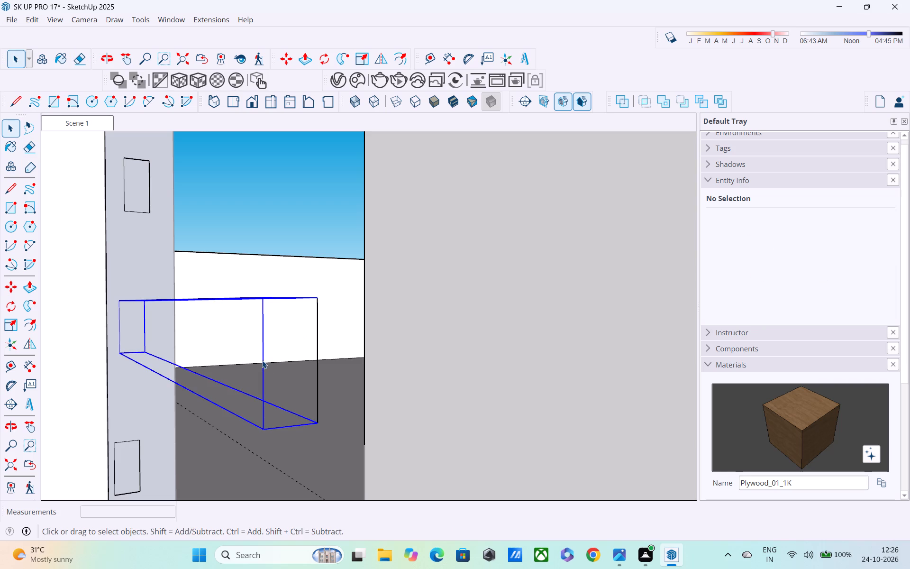
right_click(289, 329)
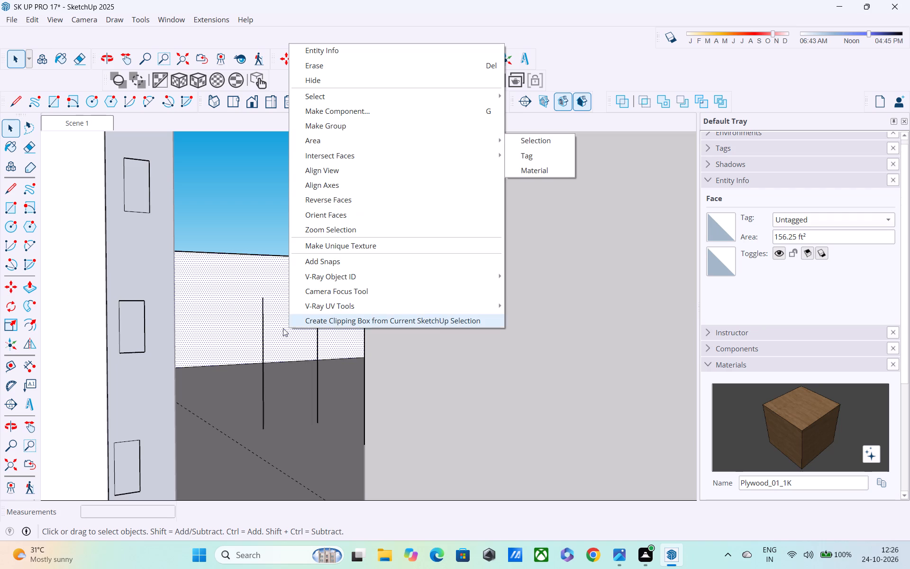
left_click(265, 340)
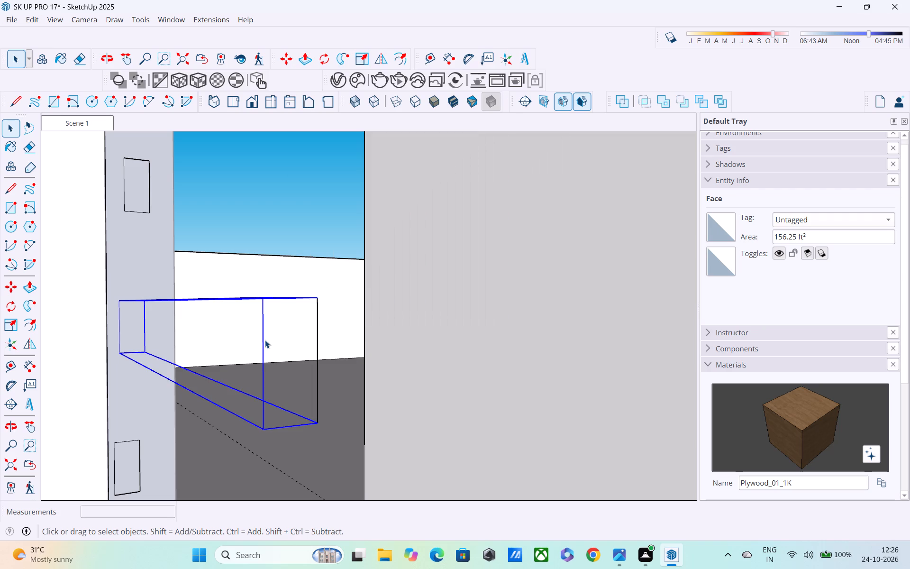
double_click(318, 326)
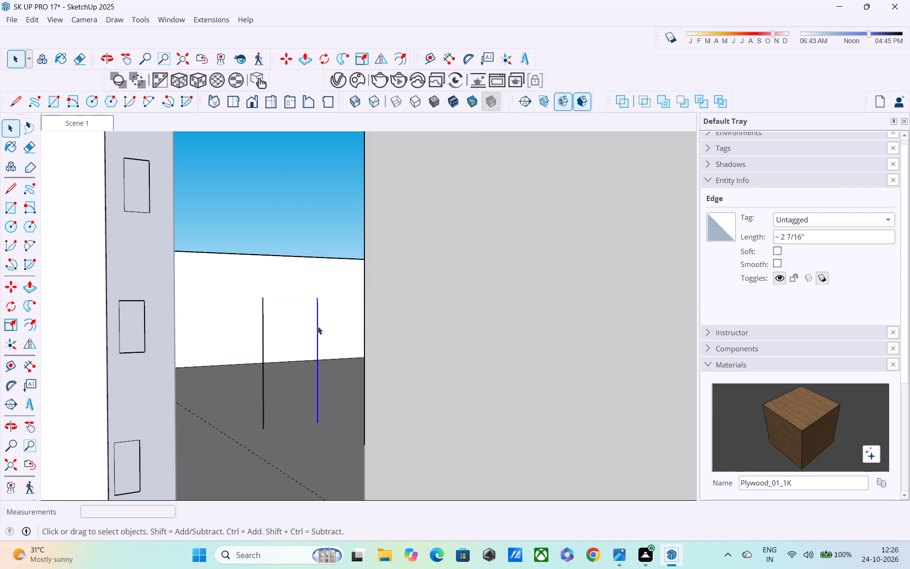
key("Delete")
Inside the third-lowest bar's group, erase the two leftover vertical end edges floating beside the post.
left_click(318, 325)
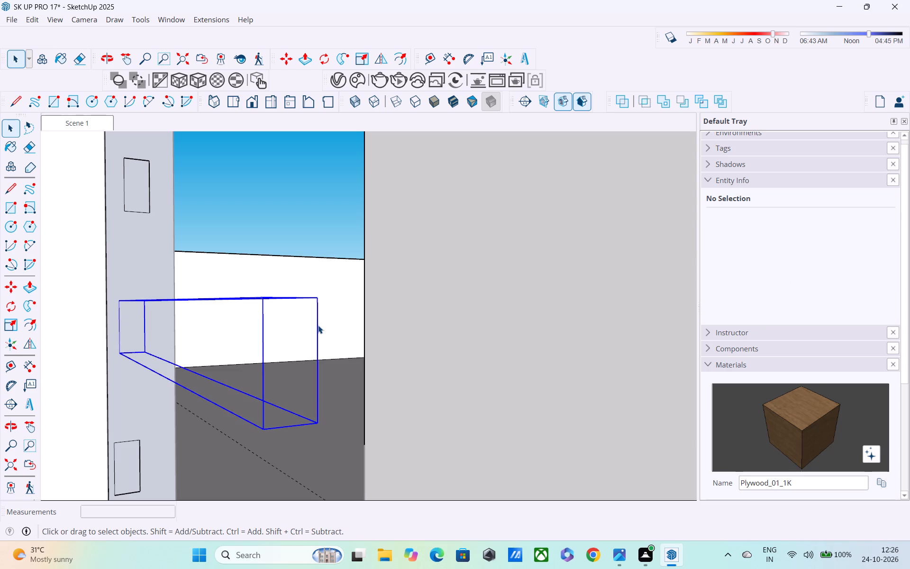
left_click(318, 325)
right_click(318, 325)
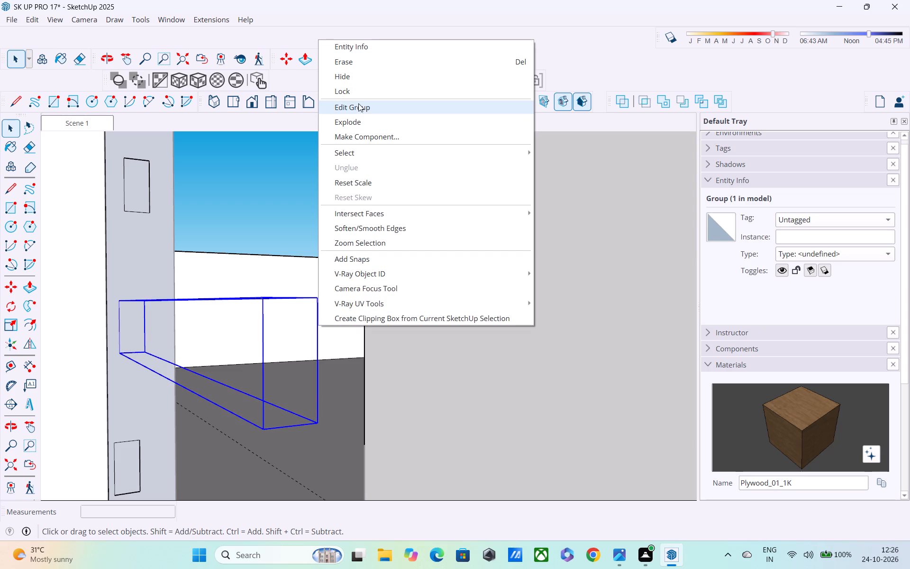
left_click(363, 109)
key("e")
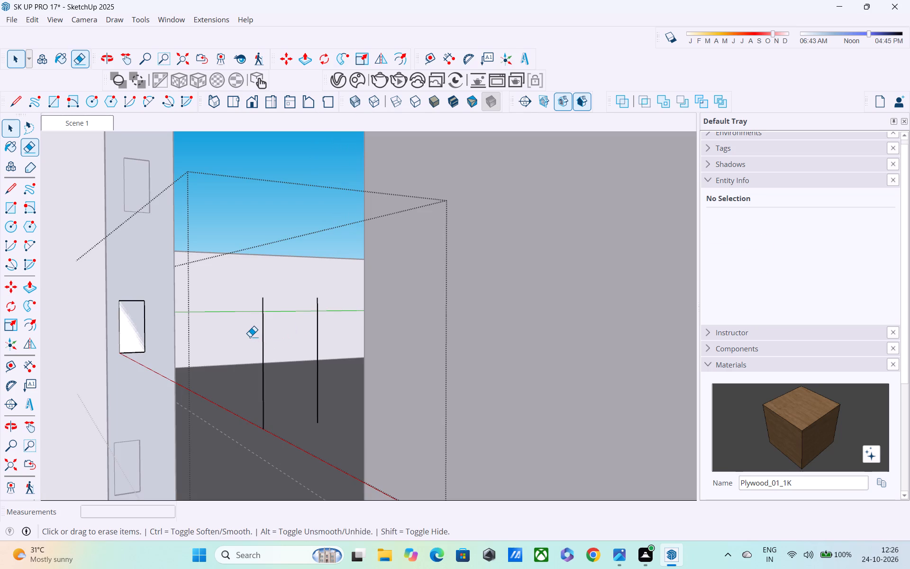
left_click(263, 346)
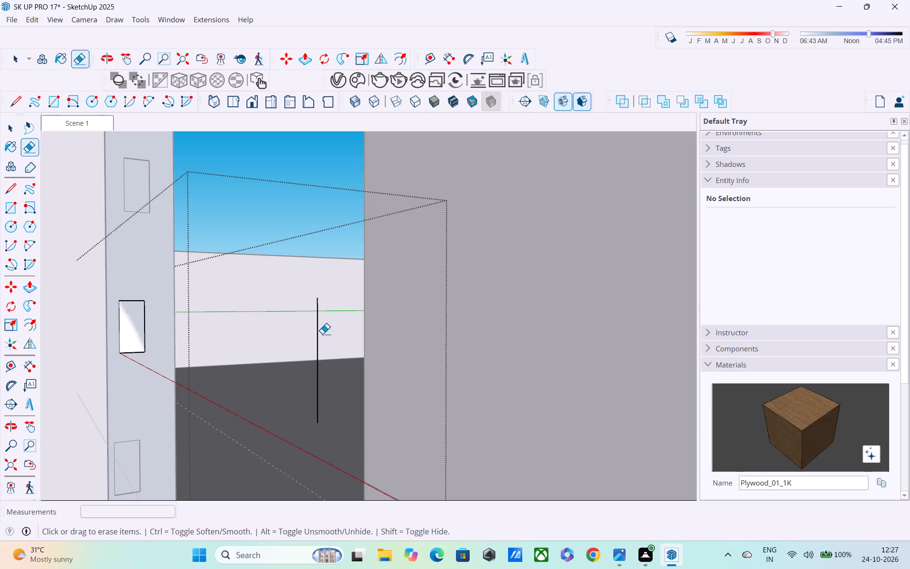
left_click(318, 328)
Leave the group and delete the loose end face and its edges from the second-lowest bar beside the post.
scroll(314, 318, "down", 3)
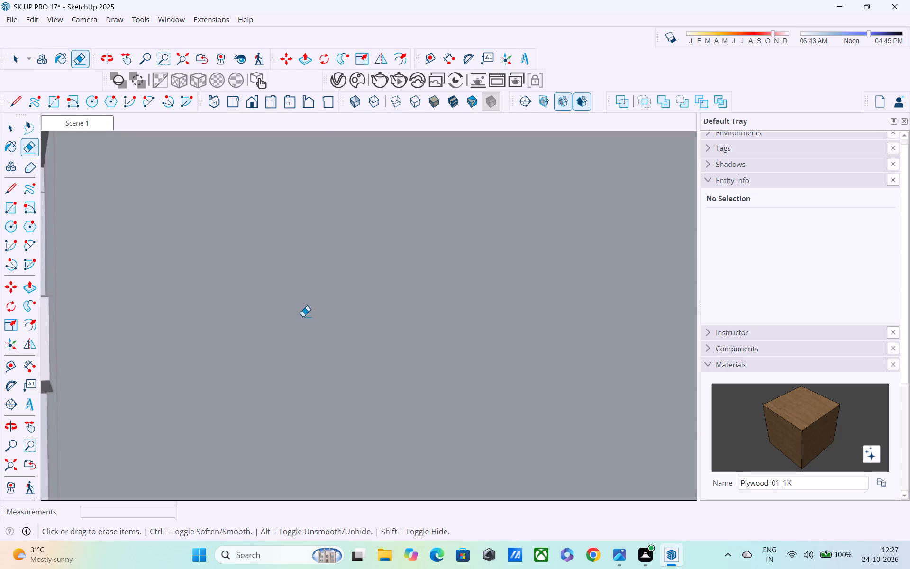
left_click(11, 460)
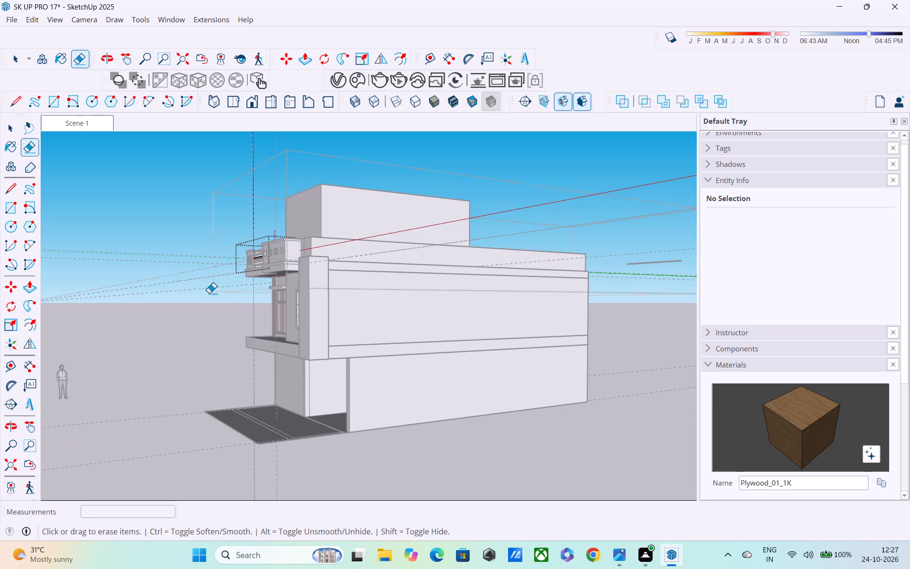
middle_click_drag(219, 275, 70, 433)
scroll(245, 241, "up", 4)
scroll(276, 200, "up", 3)
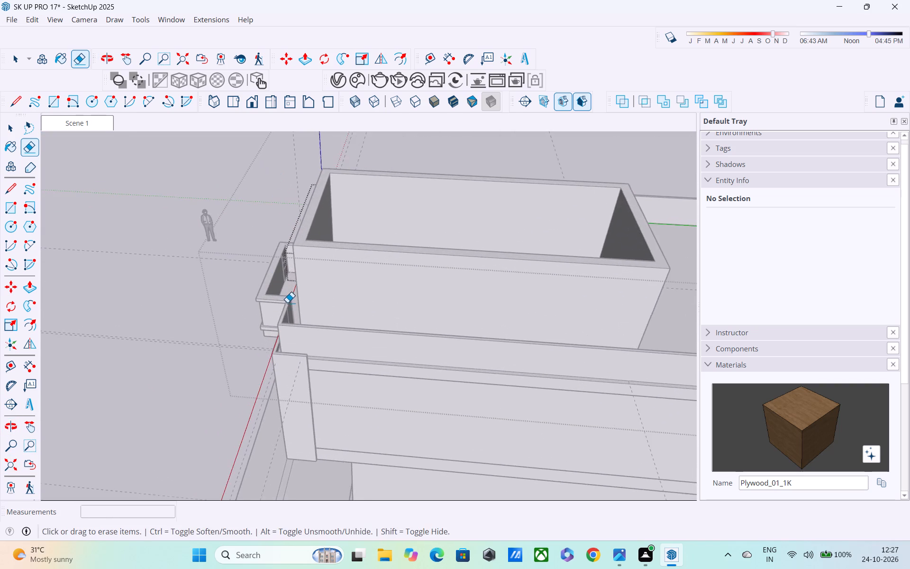
scroll(288, 303, "up", 4)
middle_click_drag(292, 297, 347, 259)
scroll(292, 257, "up", 9)
middle_click_drag(304, 235, 319, 253)
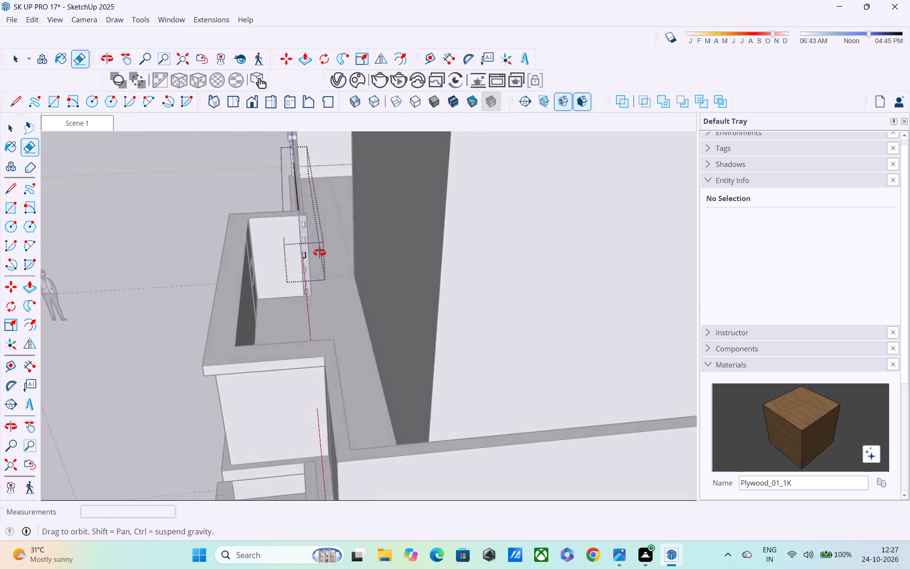
middle_click_drag(319, 253, 273, 281)
scroll(307, 306, "up", 6)
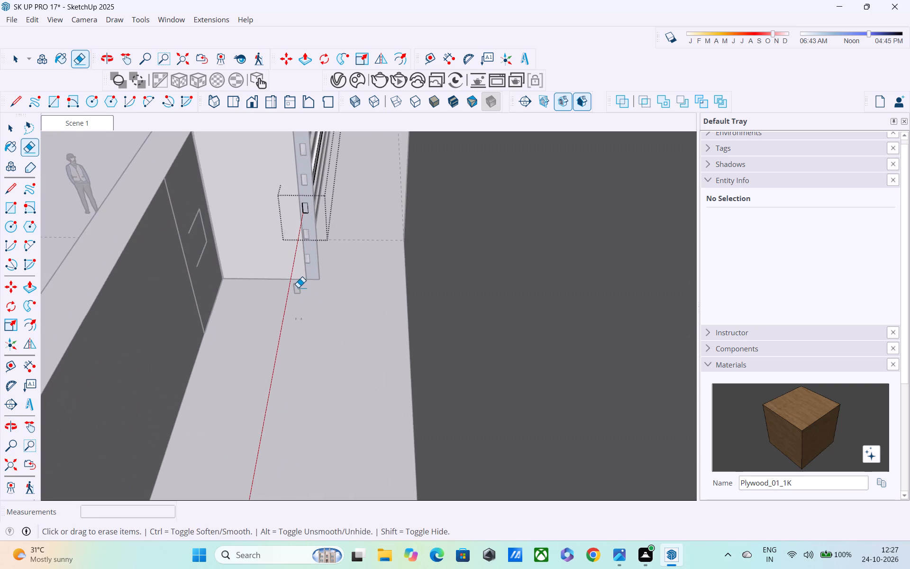
key("space")
left_click(309, 297)
scroll(296, 280, "up", 4)
double_click(296, 291)
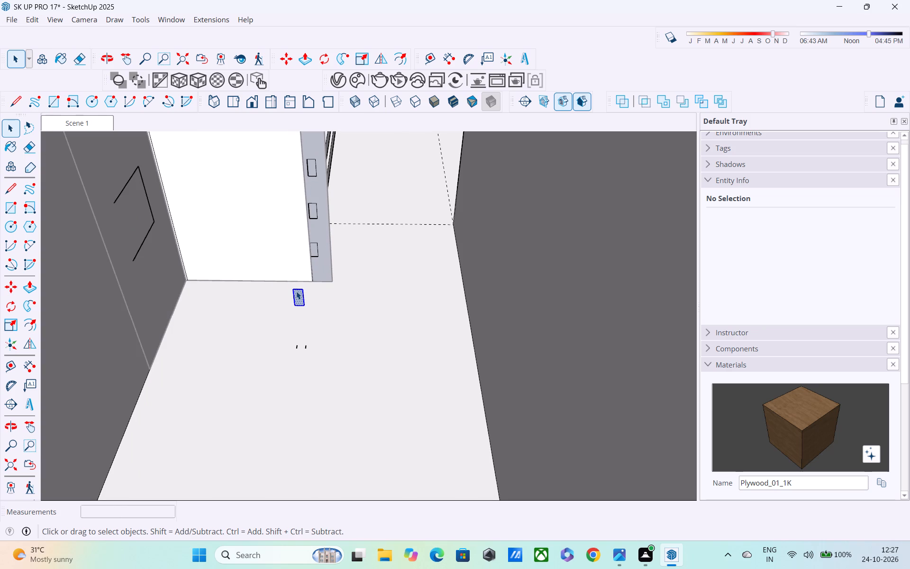
key("Delete")
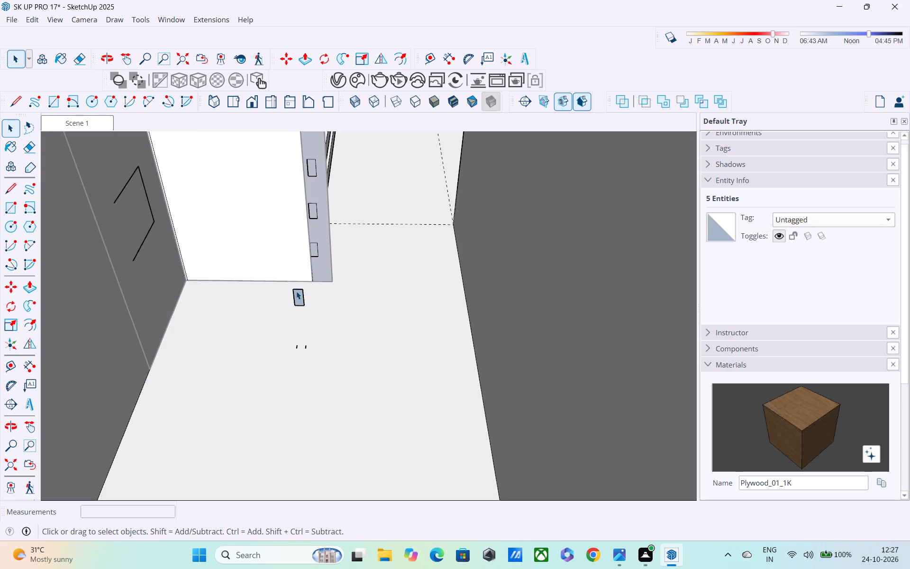
key("Delete")
Inside the second-lowest bar's group, erase the edges of the leftover end rectangle near the post's foot.
double_click(296, 292)
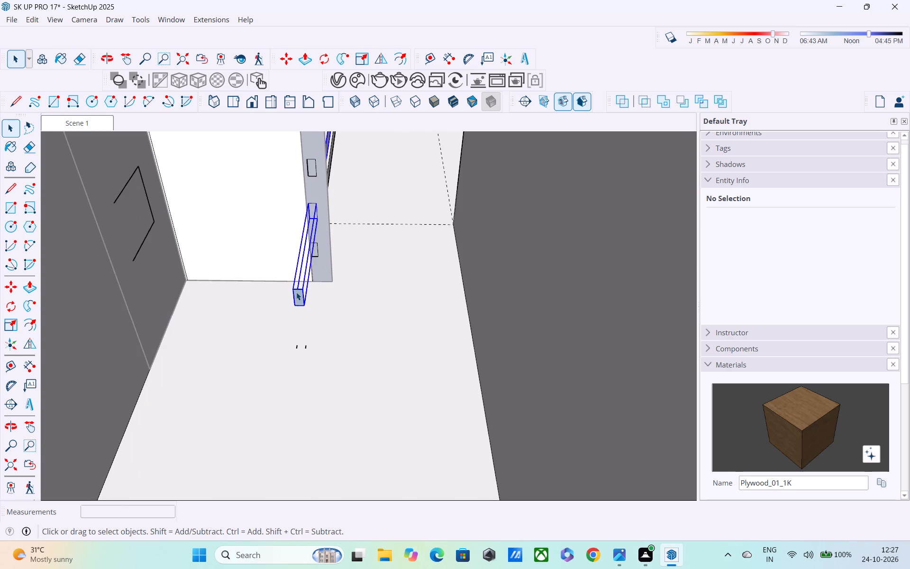
key("e")
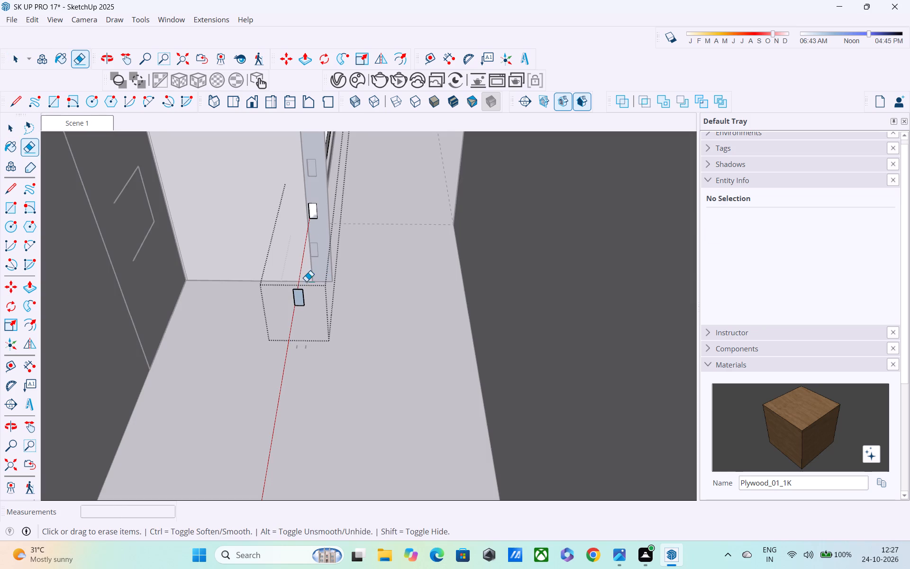
left_click_drag(297, 290, 302, 311)
left_click_drag(293, 297, 304, 300)
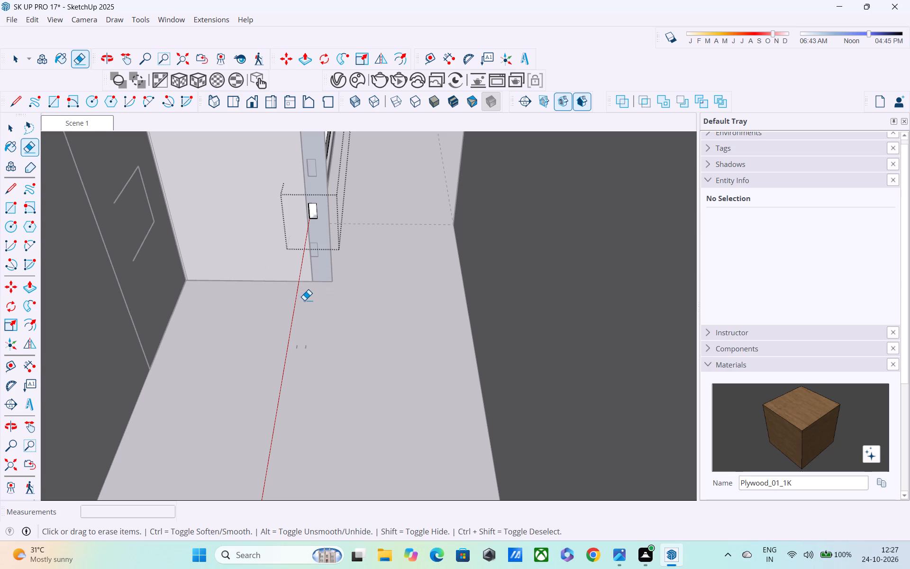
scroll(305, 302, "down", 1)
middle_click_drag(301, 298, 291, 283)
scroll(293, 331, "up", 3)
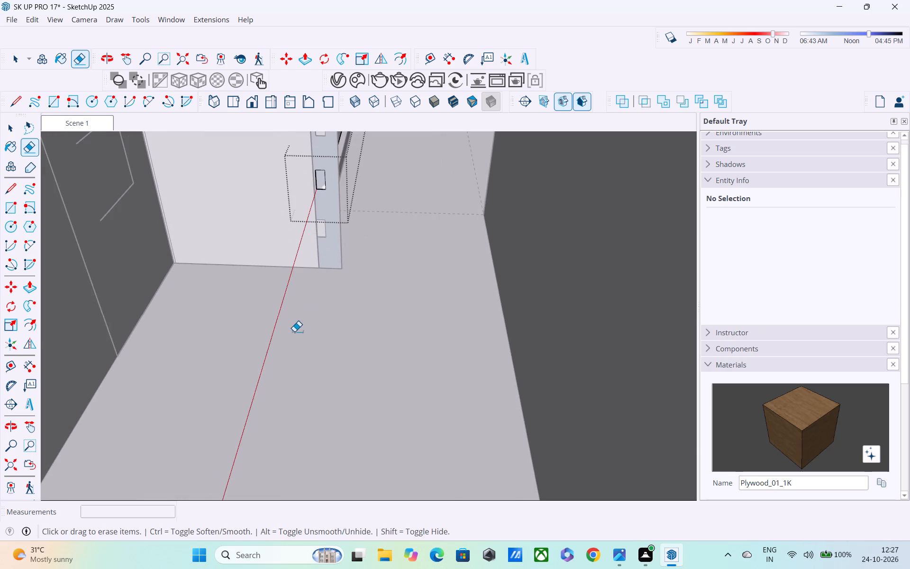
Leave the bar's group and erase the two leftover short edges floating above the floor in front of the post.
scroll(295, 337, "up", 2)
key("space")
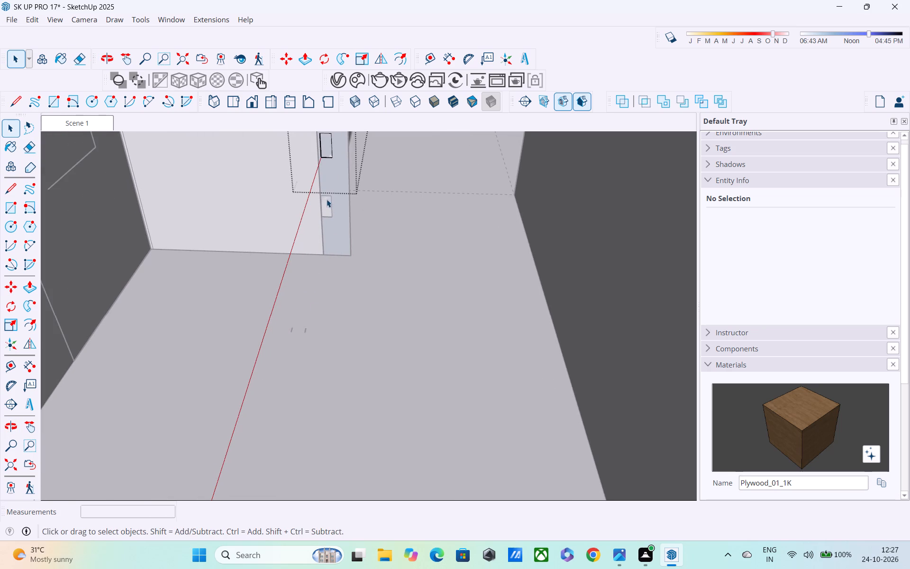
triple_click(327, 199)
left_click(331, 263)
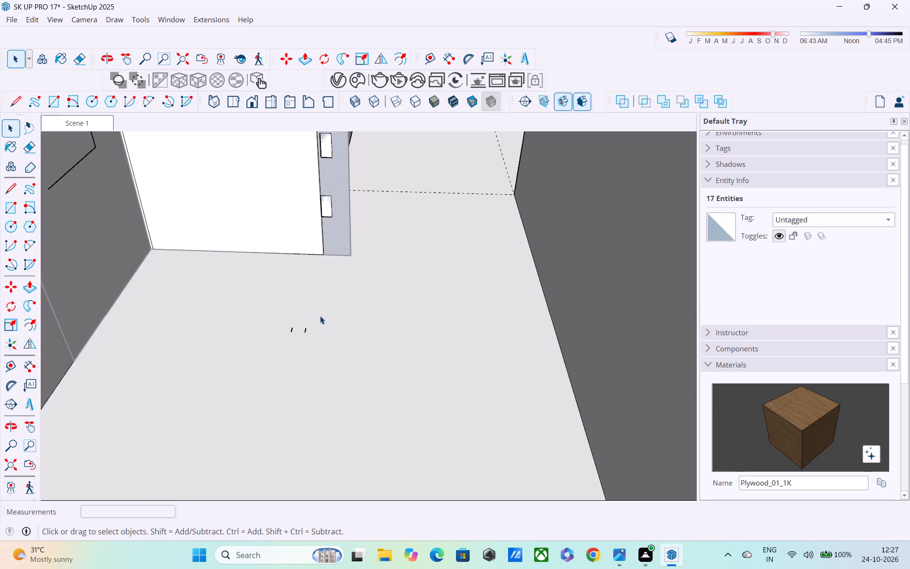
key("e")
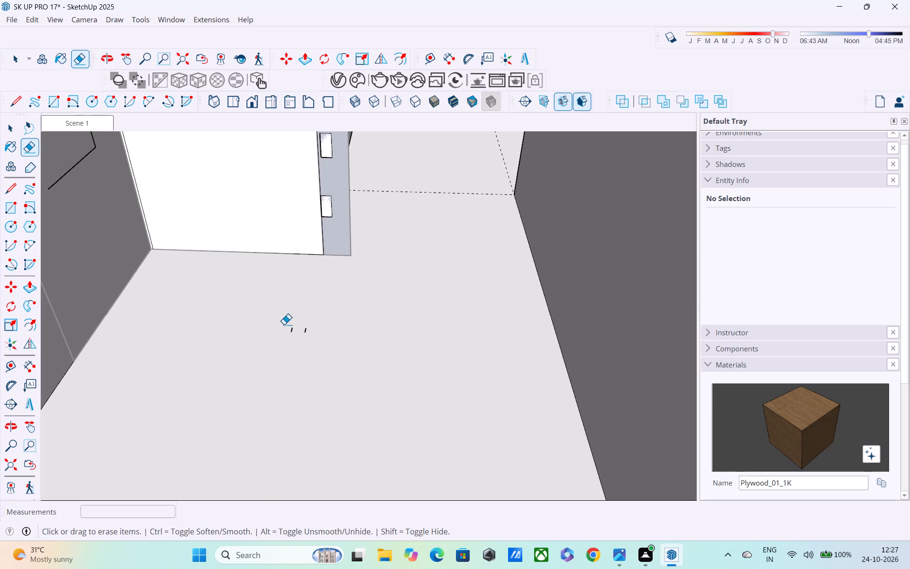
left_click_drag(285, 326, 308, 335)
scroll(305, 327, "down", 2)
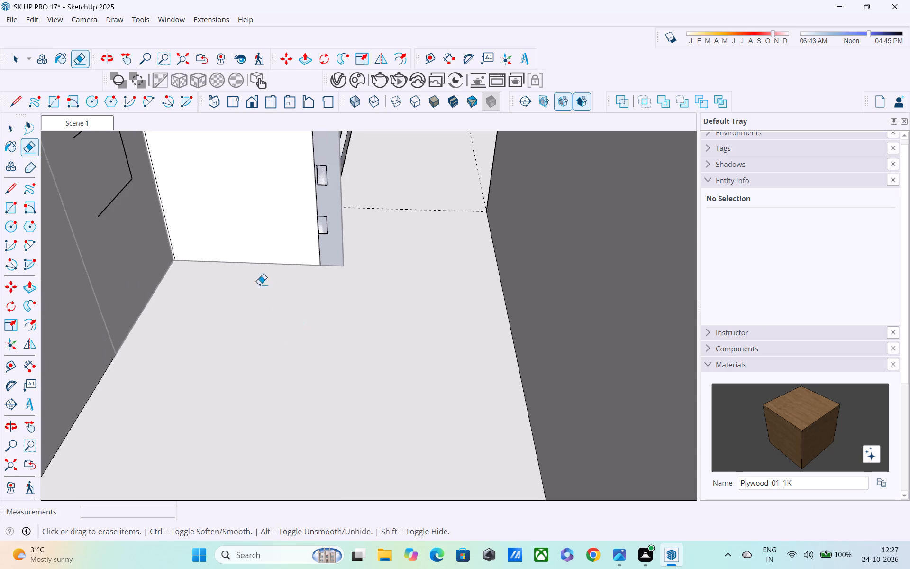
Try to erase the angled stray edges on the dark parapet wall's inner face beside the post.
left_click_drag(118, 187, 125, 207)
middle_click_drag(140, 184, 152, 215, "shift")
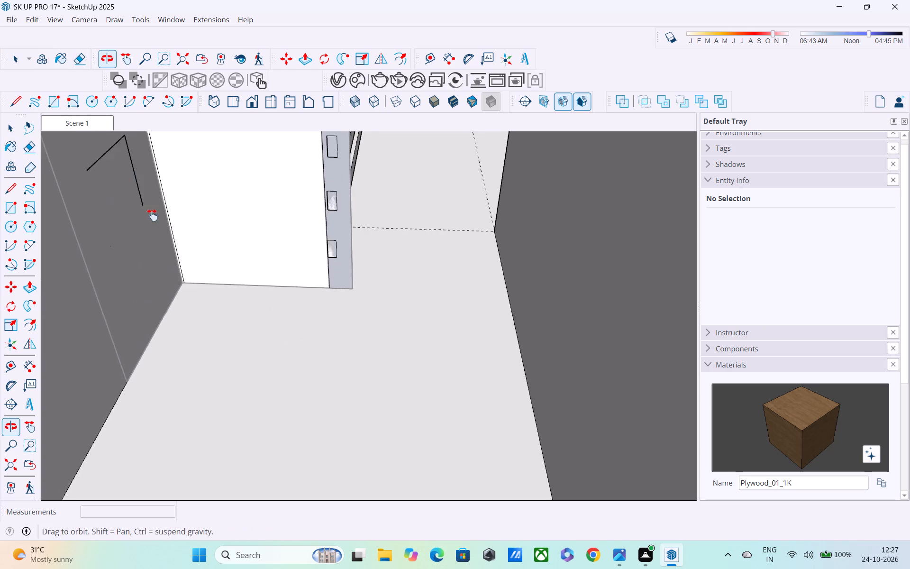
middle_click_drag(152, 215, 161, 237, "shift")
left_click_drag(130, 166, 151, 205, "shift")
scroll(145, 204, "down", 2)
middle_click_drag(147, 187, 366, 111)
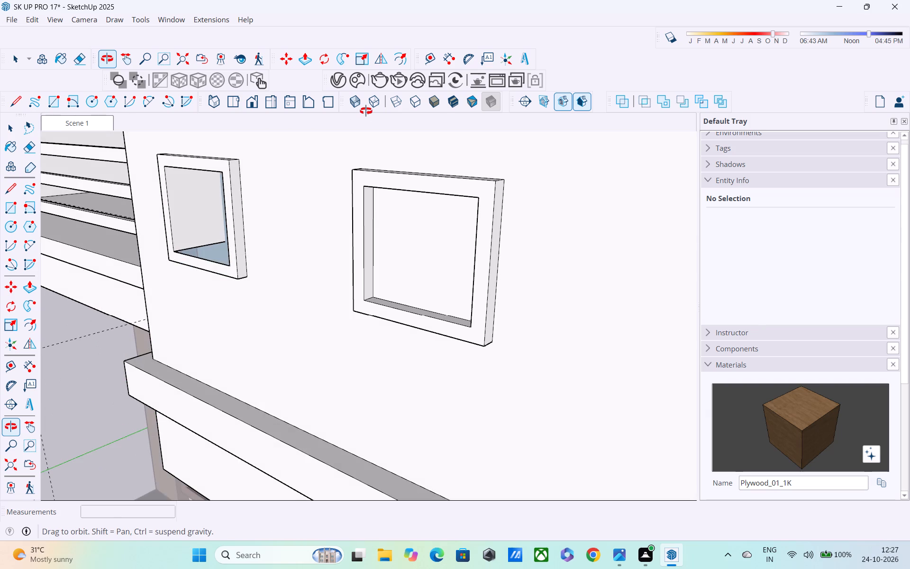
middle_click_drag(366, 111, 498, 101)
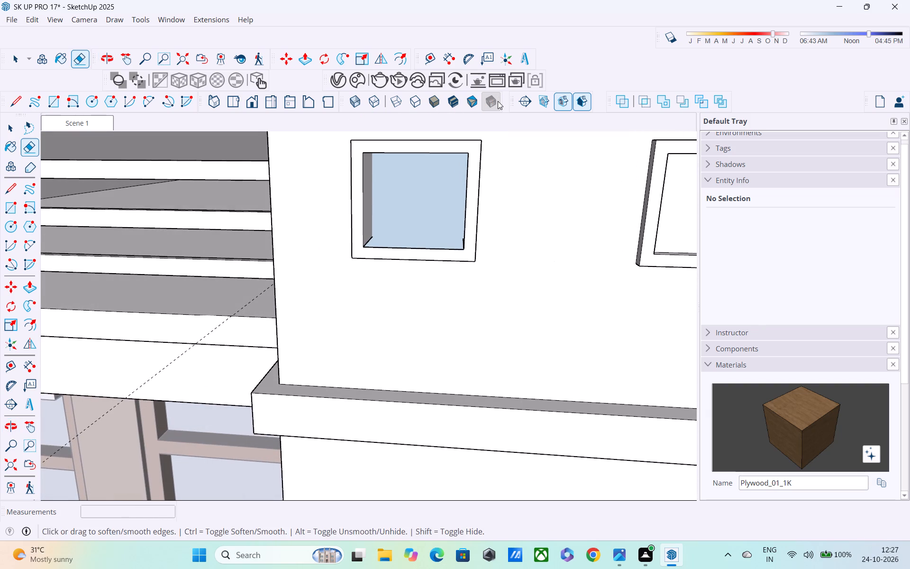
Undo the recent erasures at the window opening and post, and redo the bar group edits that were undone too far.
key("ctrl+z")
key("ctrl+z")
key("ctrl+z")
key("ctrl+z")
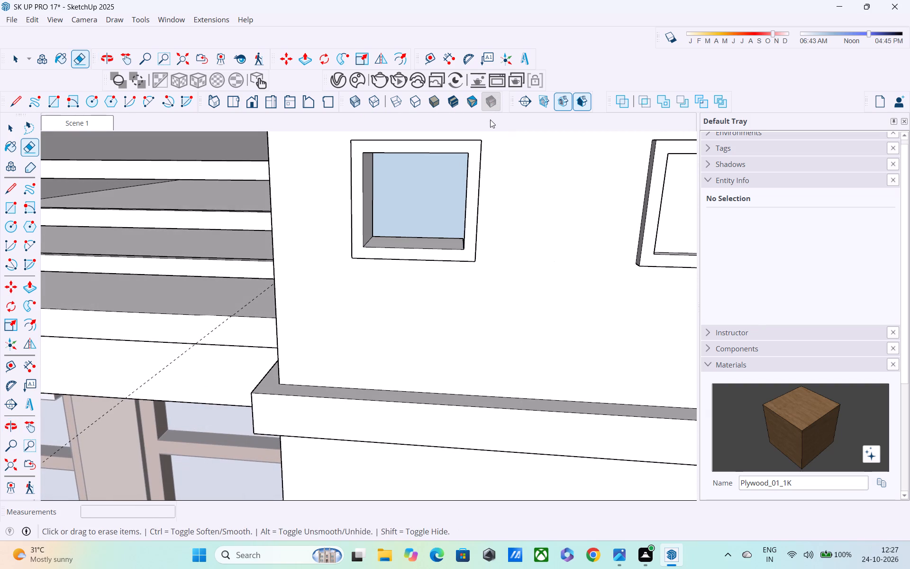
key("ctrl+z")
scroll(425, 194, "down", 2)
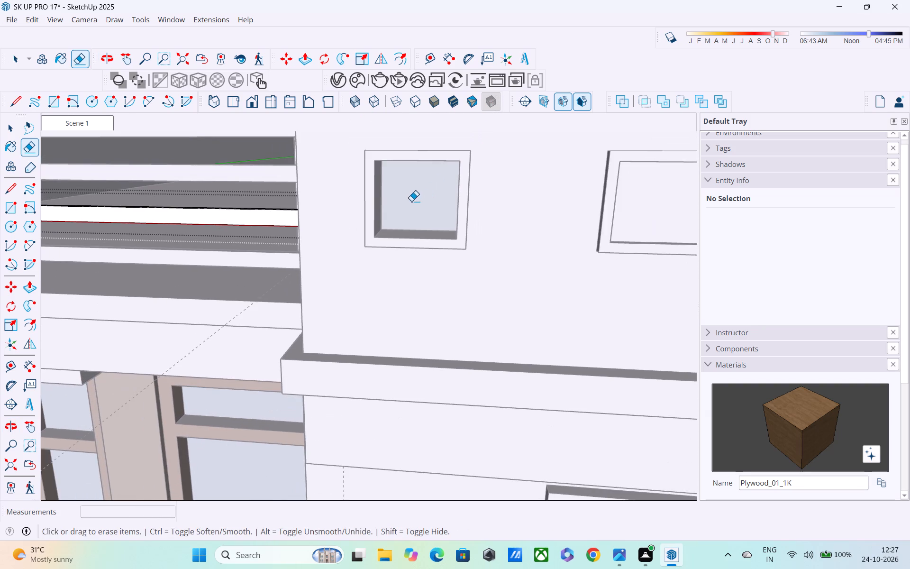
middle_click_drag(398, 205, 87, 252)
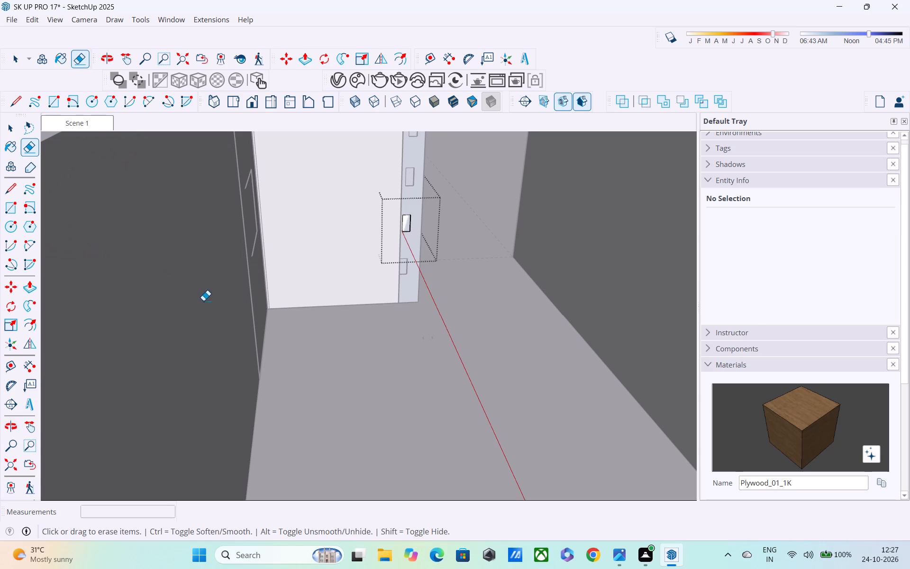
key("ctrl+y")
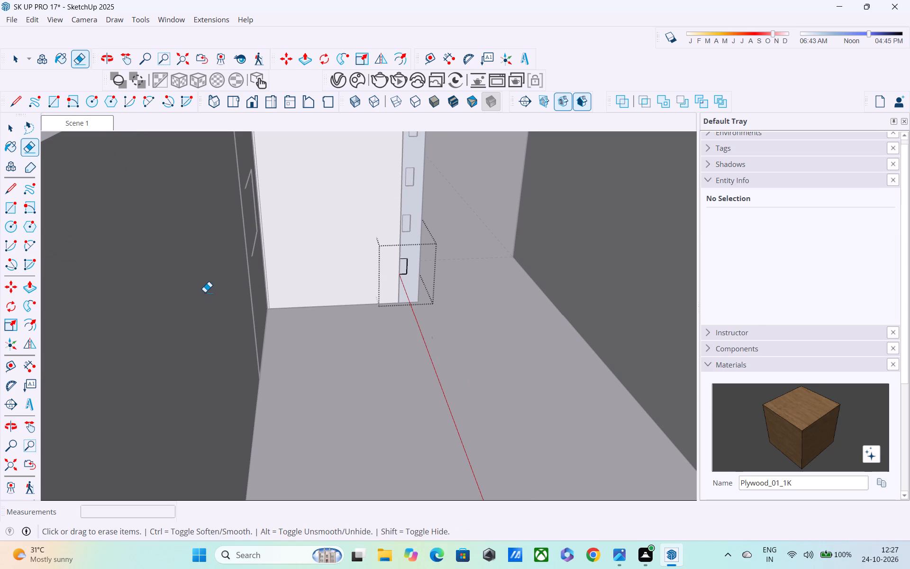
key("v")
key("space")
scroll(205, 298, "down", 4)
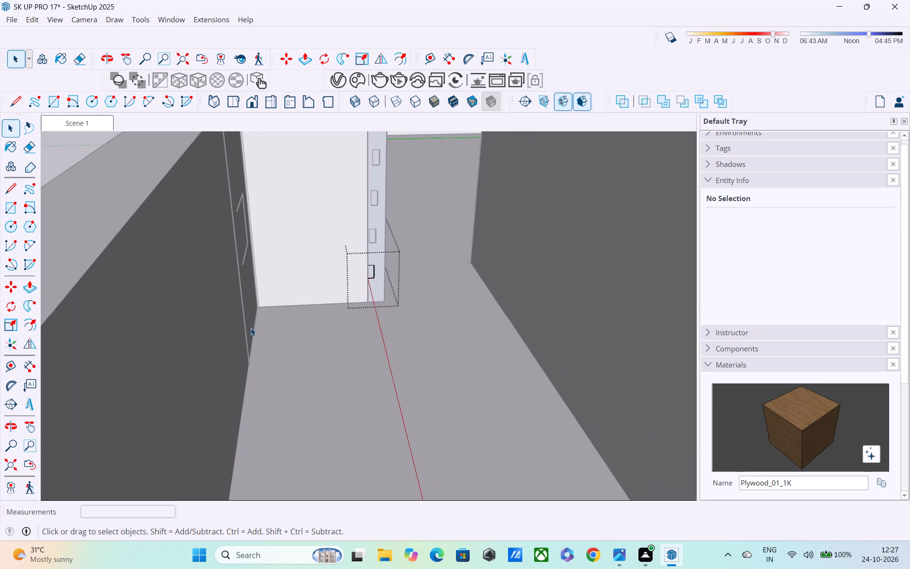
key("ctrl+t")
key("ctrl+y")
Erase the two leftover short edges floating above the floor in front of the post.
scroll(255, 335, "down", 2)
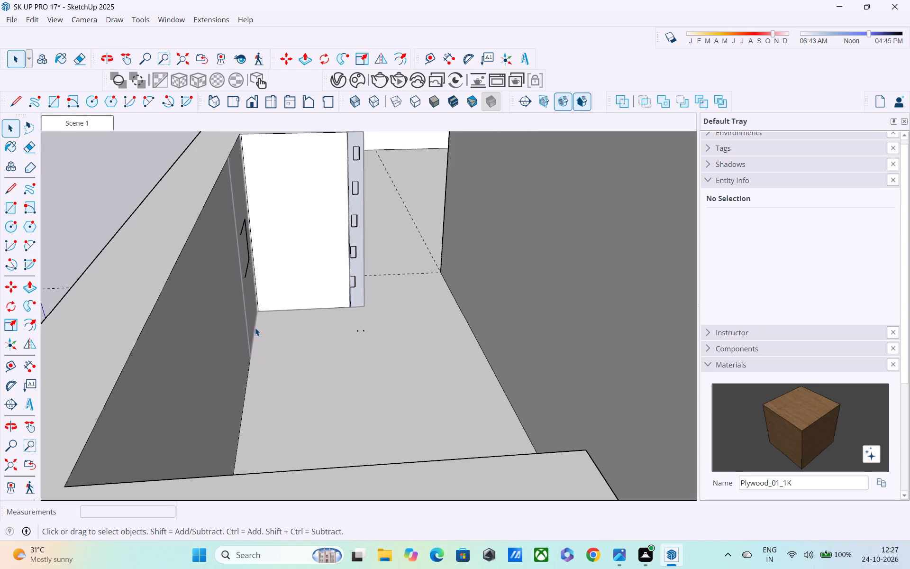
scroll(372, 331, "up", 5)
middle_click_drag(338, 361, 323, 445)
scroll(347, 396, "up", 3)
key("e")
left_click_drag(339, 393, 361, 394)
scroll(353, 384, "down", 5)
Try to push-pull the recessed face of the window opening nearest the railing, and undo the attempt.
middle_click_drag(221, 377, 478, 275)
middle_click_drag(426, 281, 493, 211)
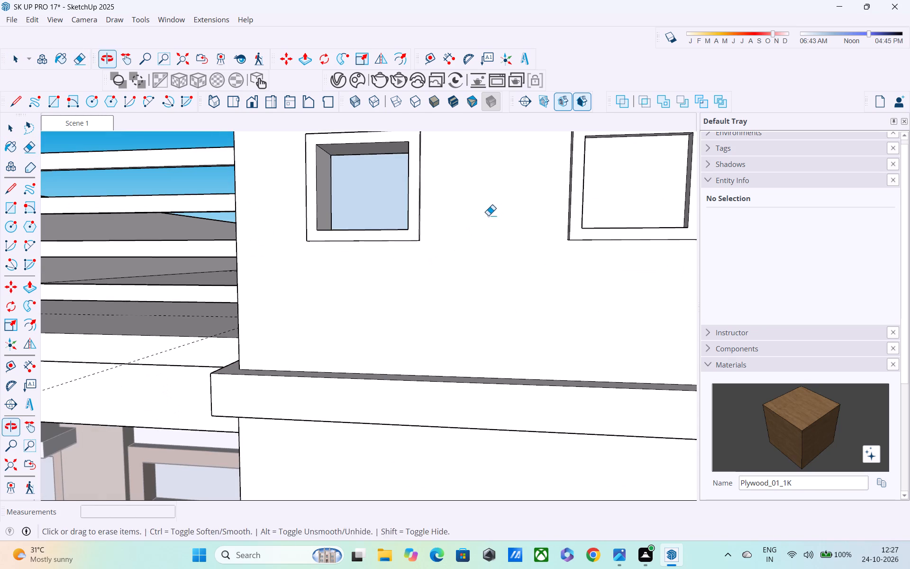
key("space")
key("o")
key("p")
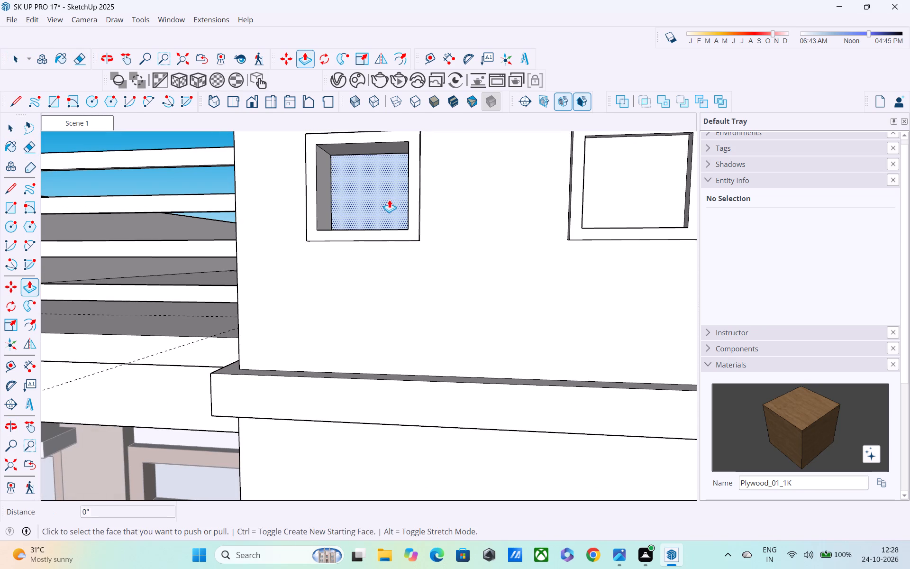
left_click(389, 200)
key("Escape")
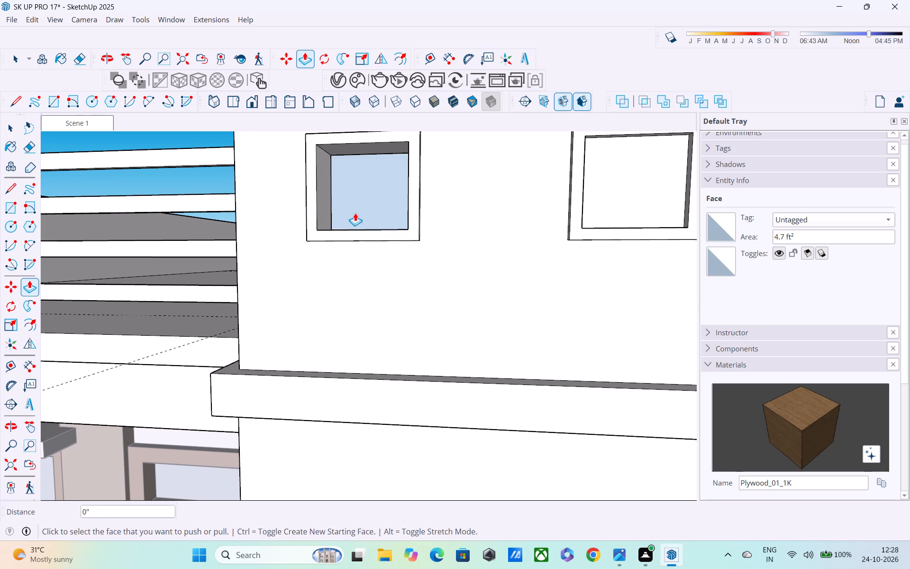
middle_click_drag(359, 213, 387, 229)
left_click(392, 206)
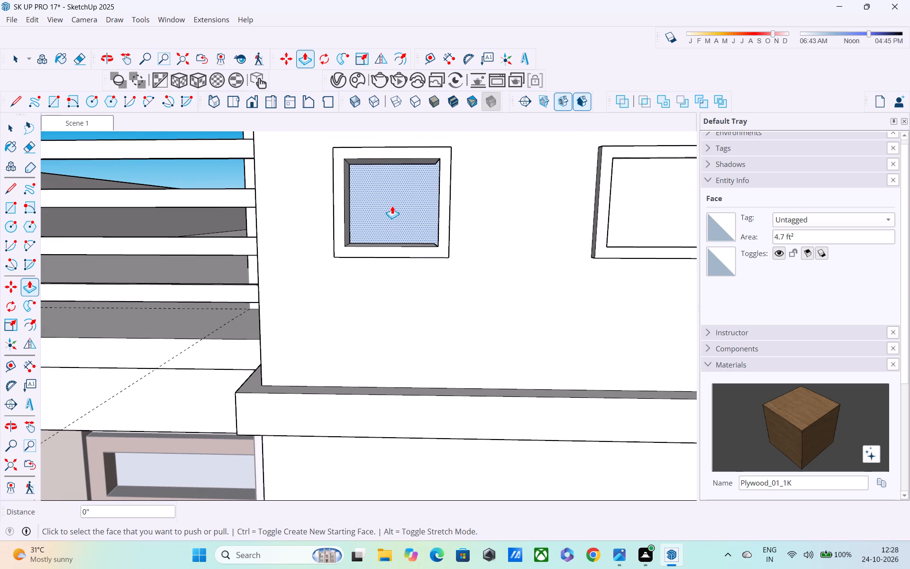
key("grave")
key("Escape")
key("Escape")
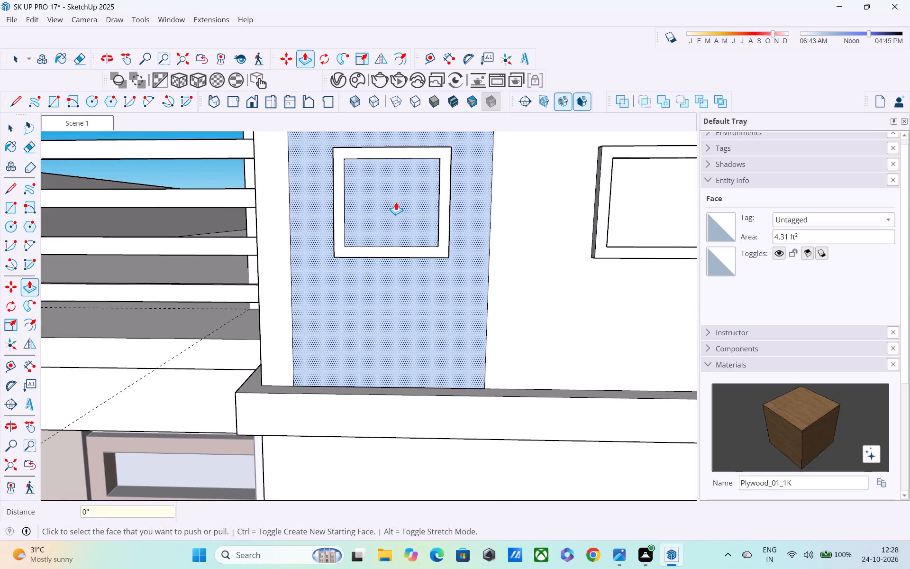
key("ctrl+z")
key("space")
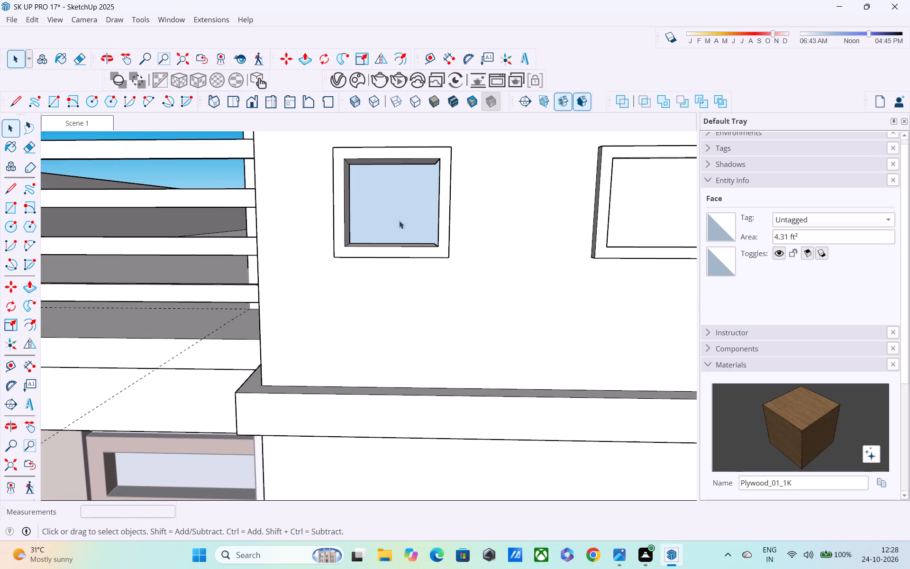
Push the recessed face of the window opening nearest the railing back through the wall's thickness.
double_click(400, 211)
middle_click_drag(402, 225, 306, 237)
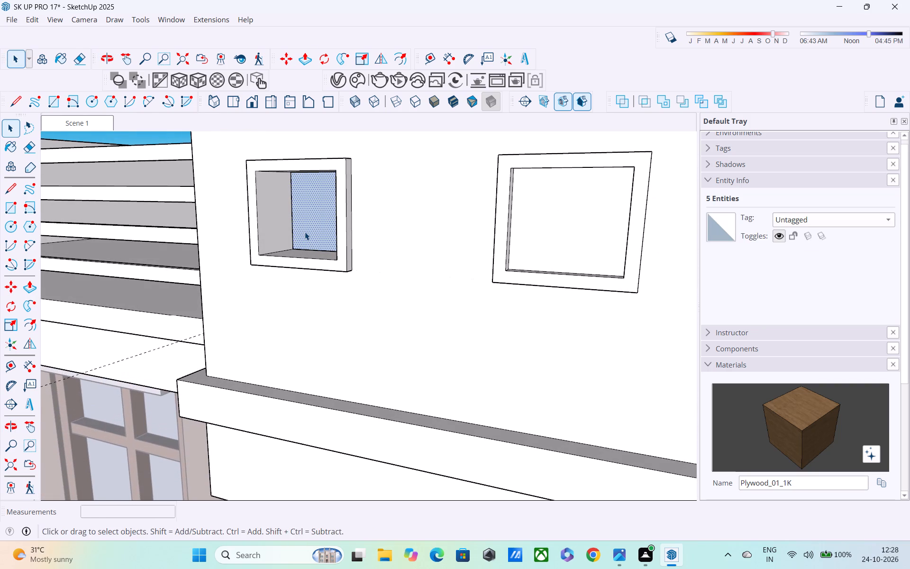
key("p")
left_click_drag(303, 217, 308, 214)
left_click_drag(315, 211, 332, 201)
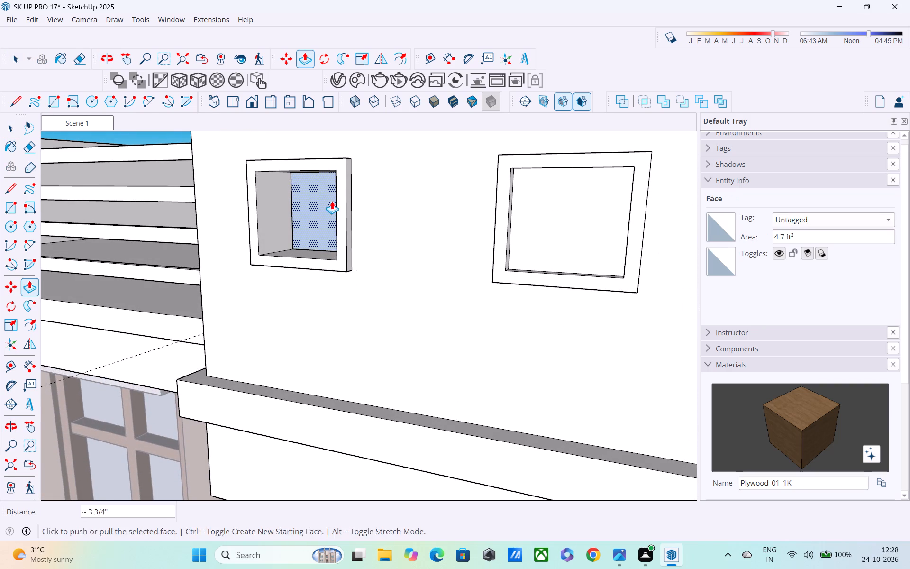
middle_click_drag(331, 202, 395, 201)
left_click_drag(364, 214, 389, 196)
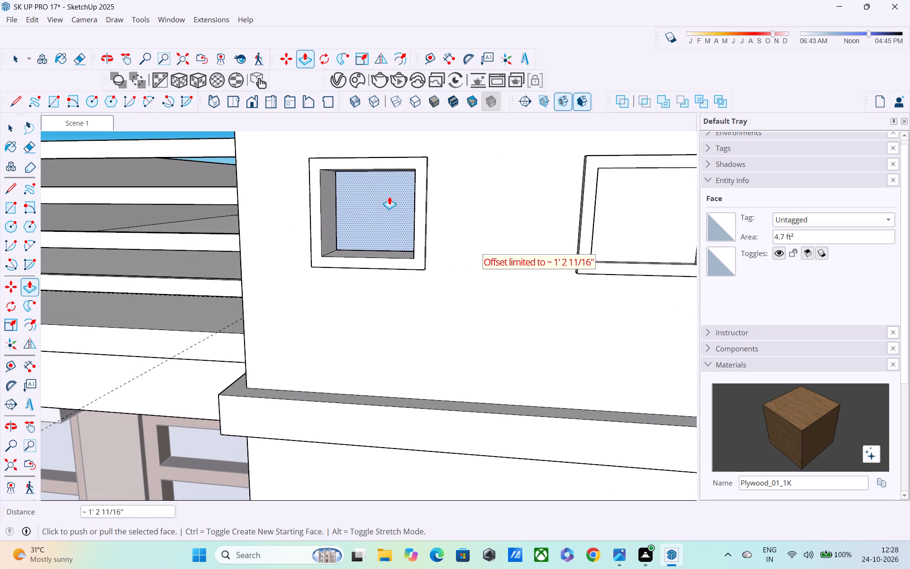
double_click(389, 196)
middle_click_drag(388, 202, 188, 267)
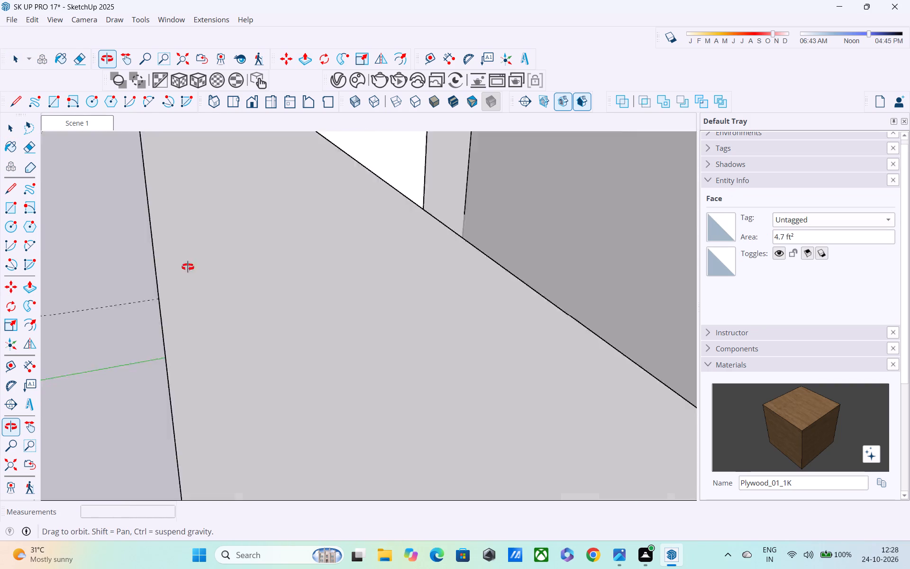
middle_click_drag(188, 267, 318, 239)
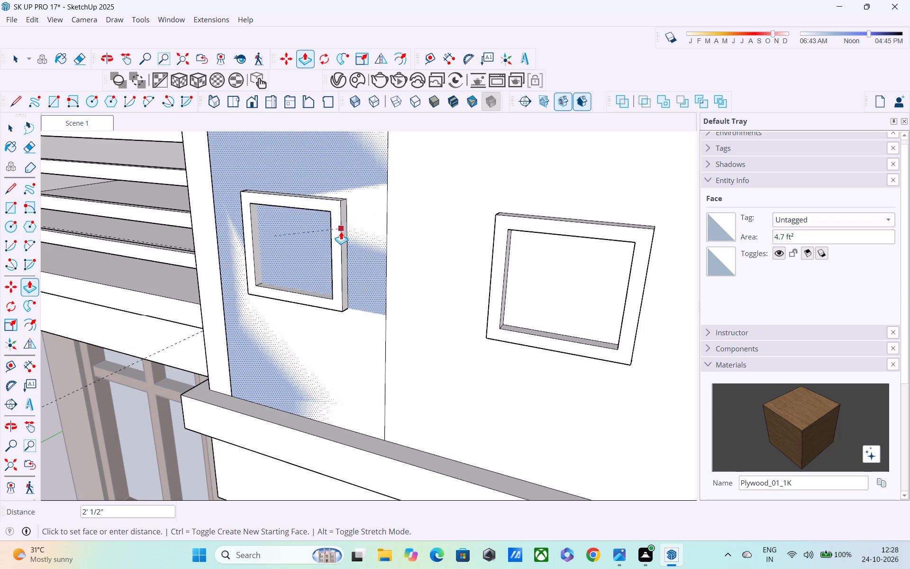
key("Escape")
Push the adjacent window's recessed face inward about 1 7/8", try a further push of about 3 1/8", and undo that further push.
scroll(325, 243, "down", 1)
middle_click_drag(359, 255, 379, 209)
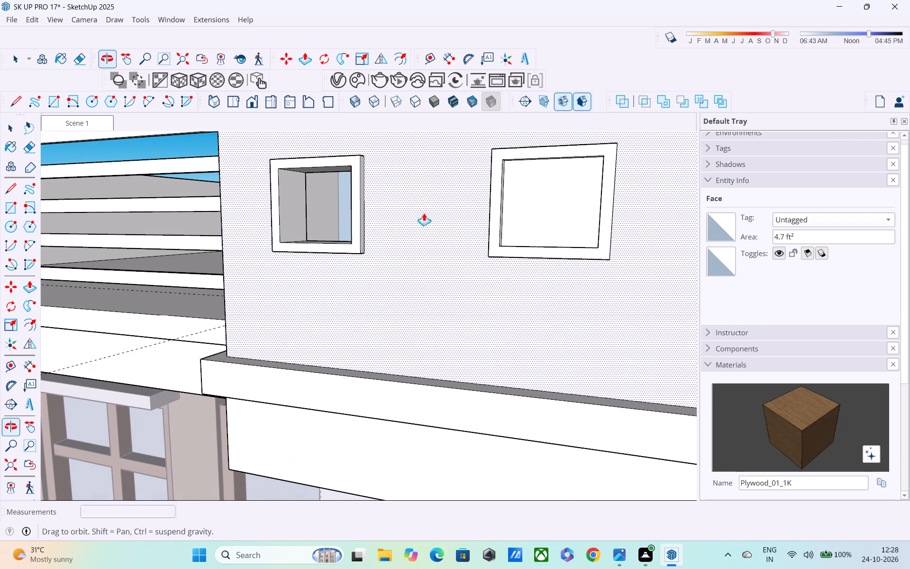
left_click_drag(527, 213, 532, 204)
middle_click_drag(545, 192, 486, 190)
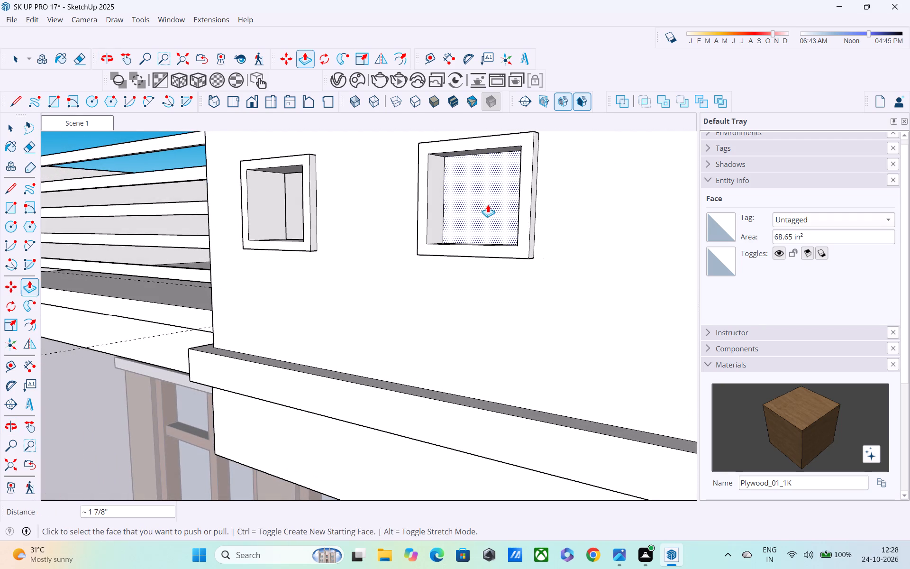
left_click_drag(488, 205, 507, 189)
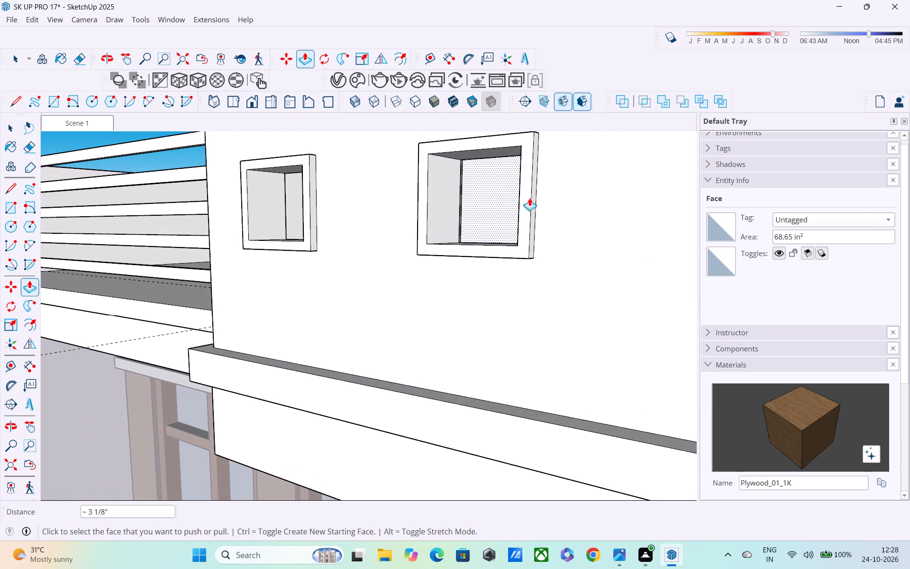
middle_click_drag(531, 198, 198, 320)
scroll(619, 213, "down", 1)
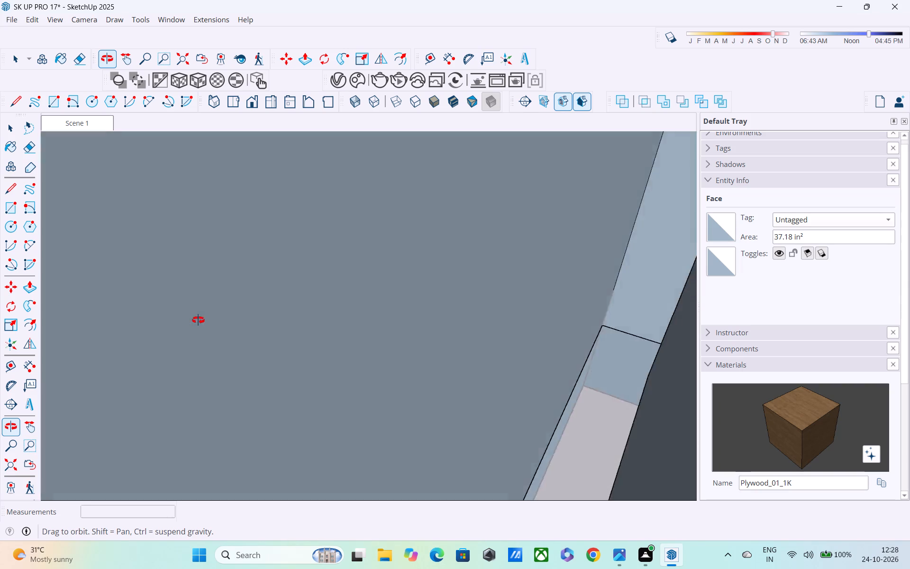
middle_click_drag(198, 320, 520, 216)
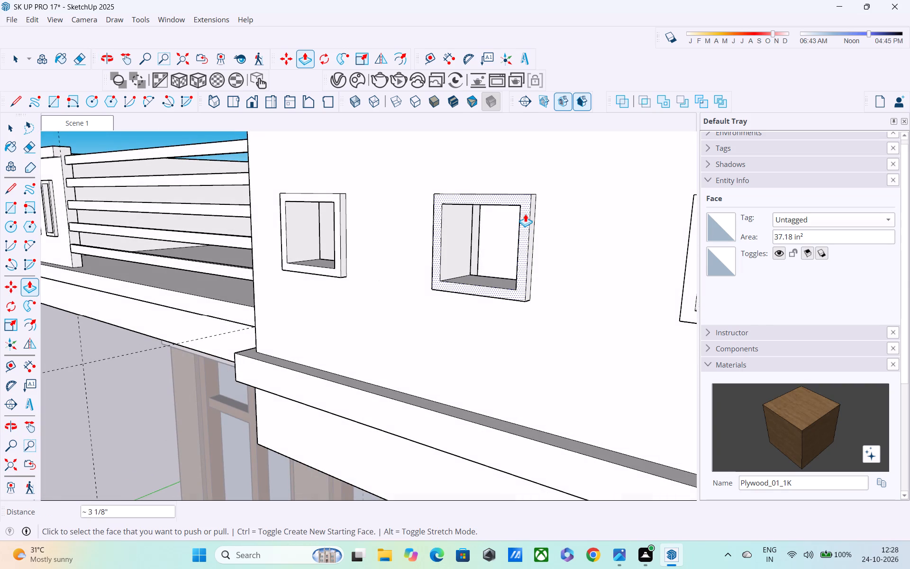
key("ctrl+z")
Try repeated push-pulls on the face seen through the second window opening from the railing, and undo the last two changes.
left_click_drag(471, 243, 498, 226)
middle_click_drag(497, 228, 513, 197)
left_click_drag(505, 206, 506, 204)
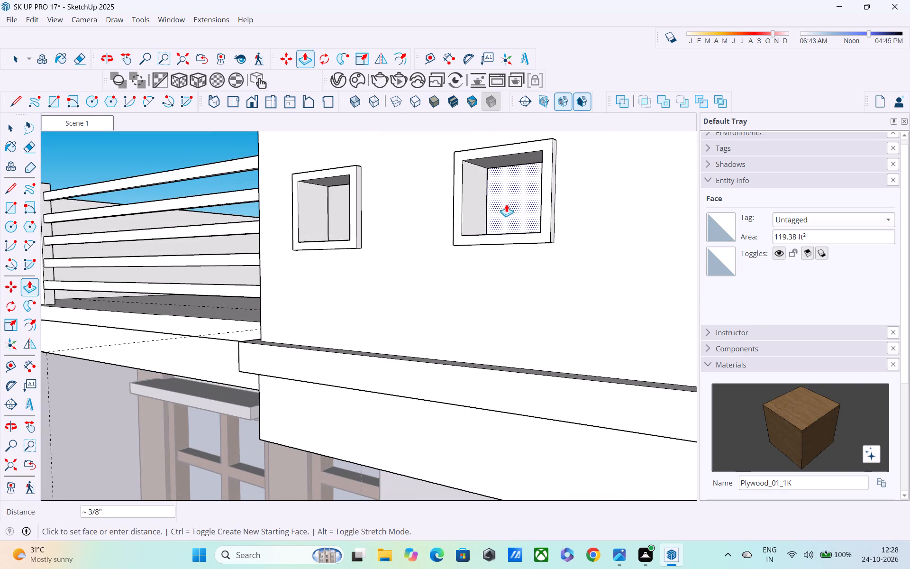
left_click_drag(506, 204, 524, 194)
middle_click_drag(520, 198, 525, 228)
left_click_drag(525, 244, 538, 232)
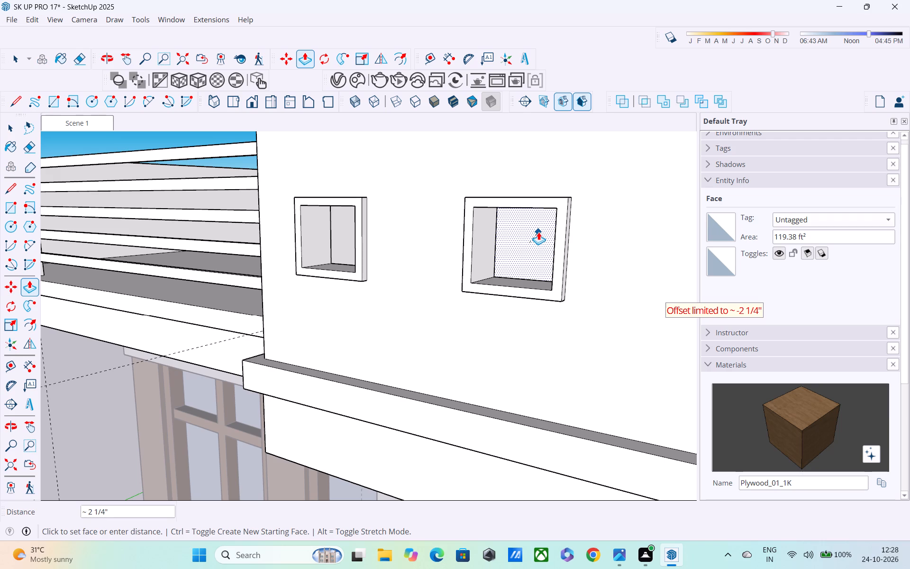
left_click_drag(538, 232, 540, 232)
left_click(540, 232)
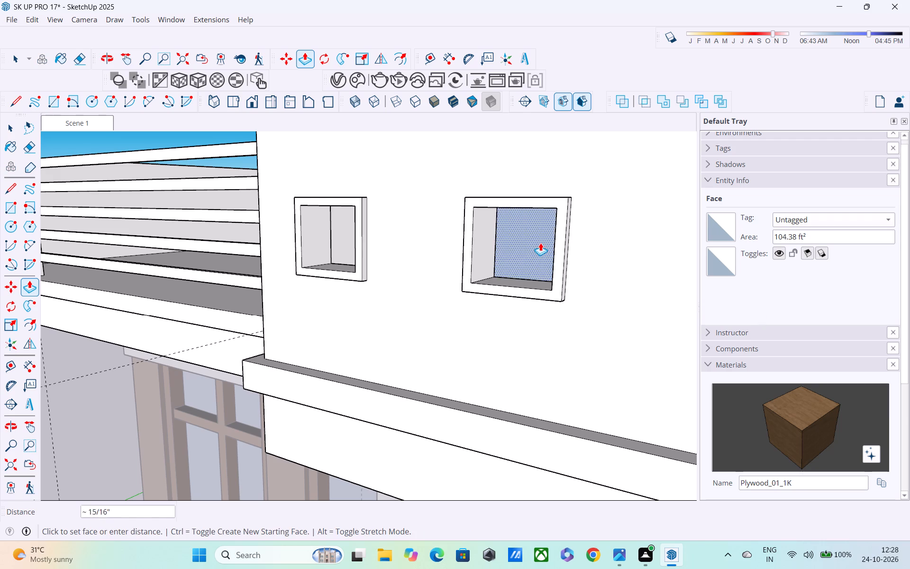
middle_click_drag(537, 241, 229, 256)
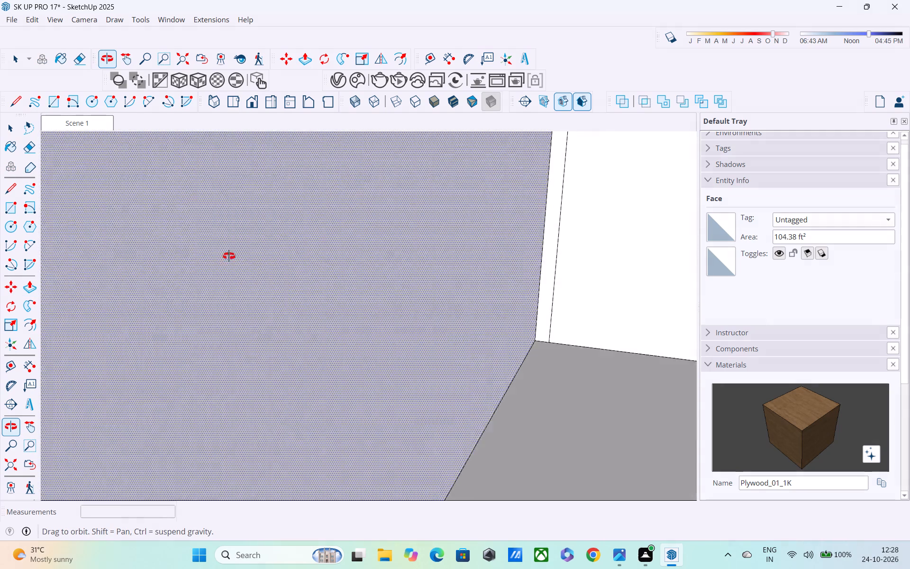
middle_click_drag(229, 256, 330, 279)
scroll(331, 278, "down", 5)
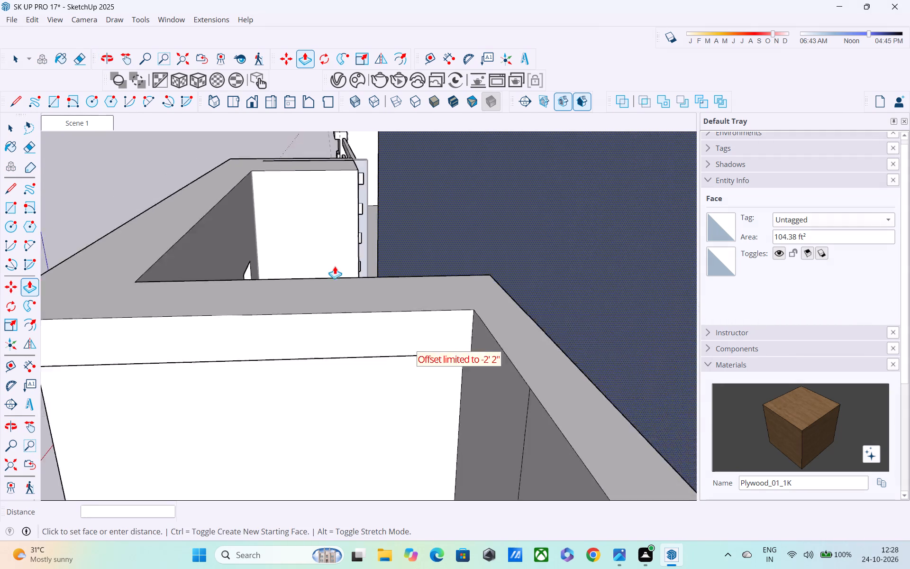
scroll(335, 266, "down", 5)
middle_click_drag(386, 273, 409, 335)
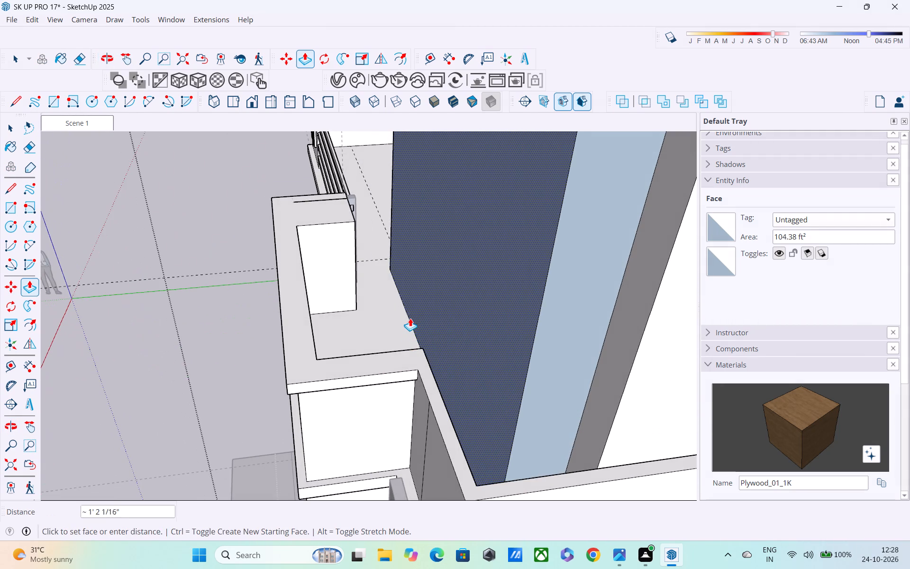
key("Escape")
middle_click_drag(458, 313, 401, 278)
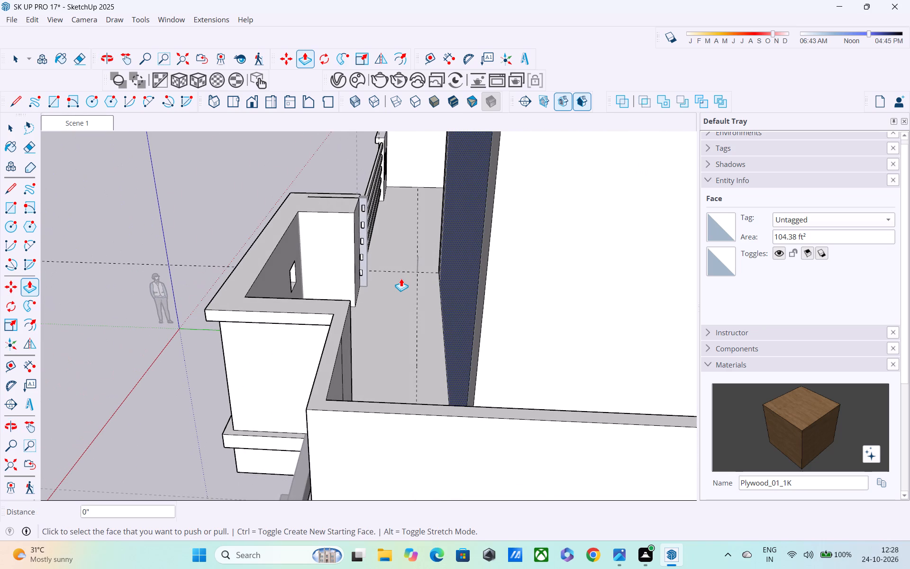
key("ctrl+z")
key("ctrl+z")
Push the solid corner block's inner end face back about 1' 6 13/16" to the railing's end post.
scroll(401, 278, "down", 1)
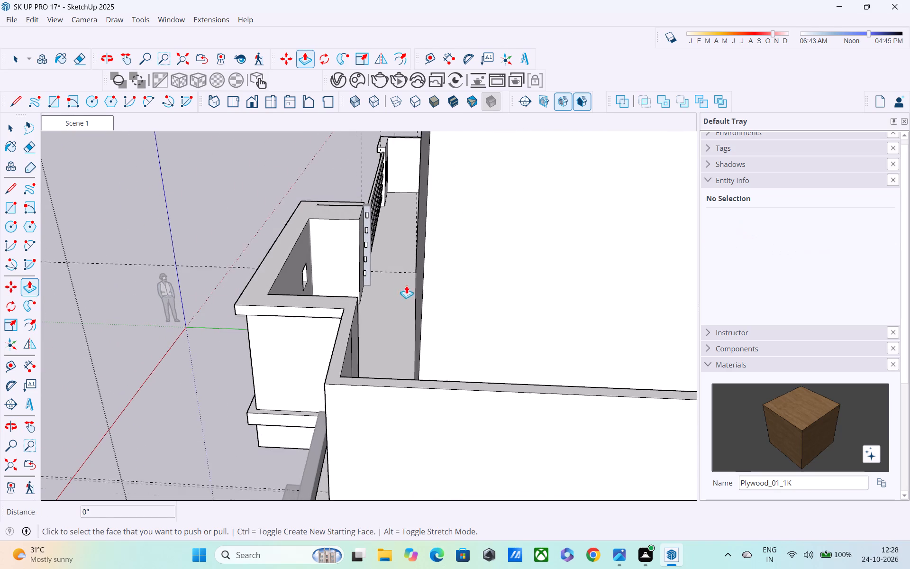
middle_click_drag(409, 296, 431, 377)
middle_click_drag(428, 346, 526, 255)
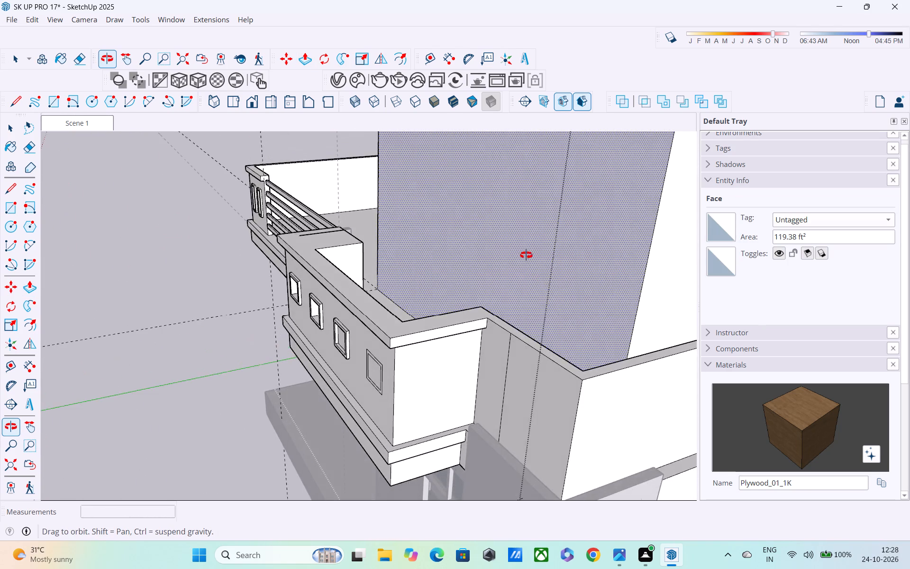
middle_click_drag(526, 255, 526, 268)
middle_click_drag(326, 349, 477, 294)
scroll(361, 327, "down", 1)
middle_click_drag(297, 370, 173, 376)
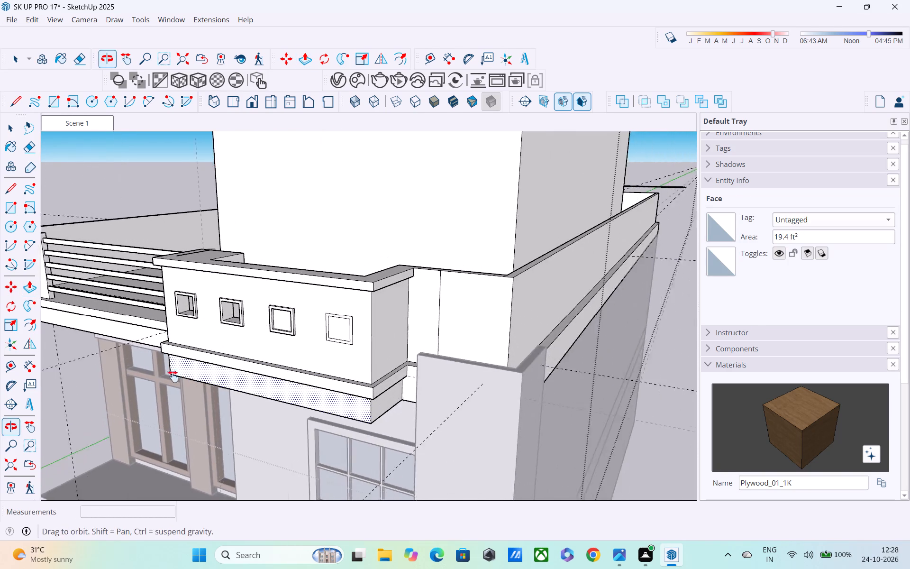
middle_click_drag(173, 376, 161, 372)
middle_click_drag(160, 371, 328, 497)
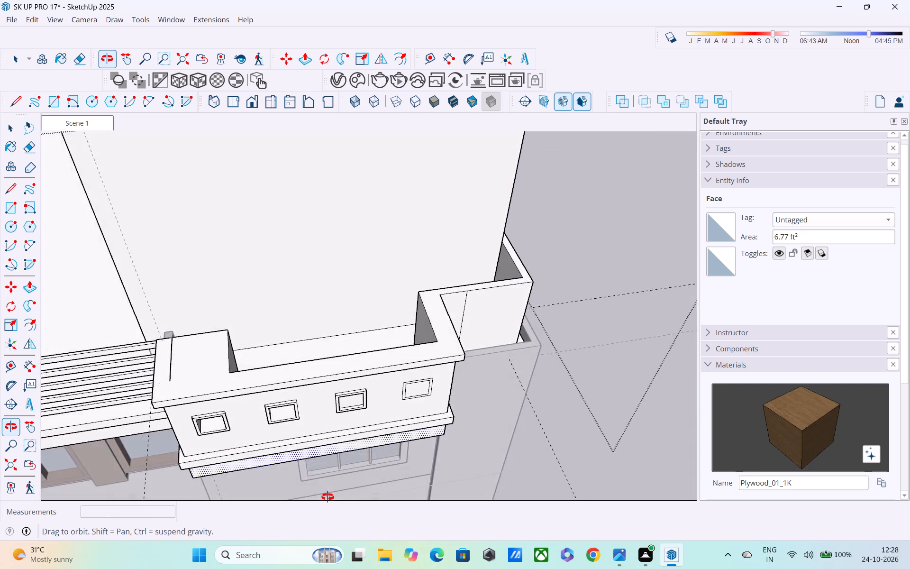
middle_click_drag(328, 497, 107, 433)
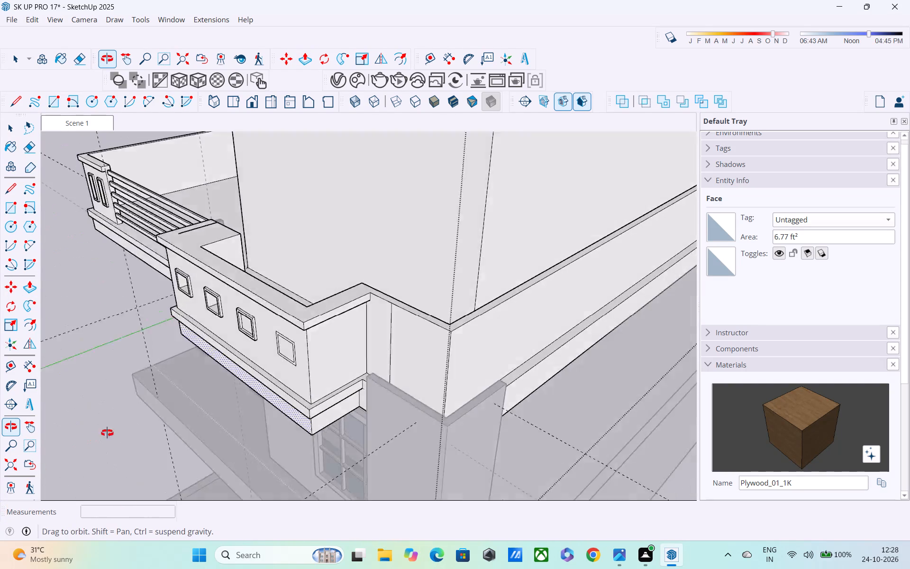
middle_click_drag(107, 433, 92, 477)
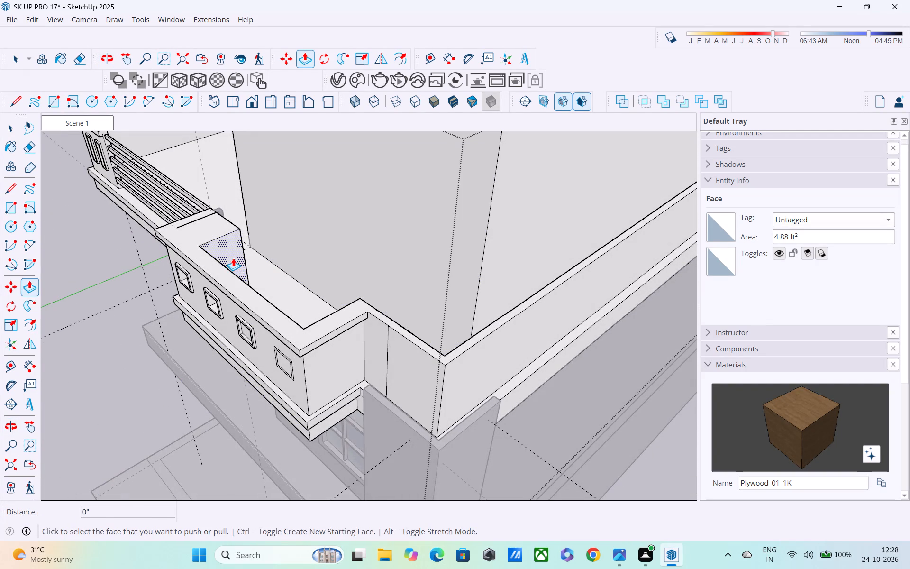
left_click(233, 258)
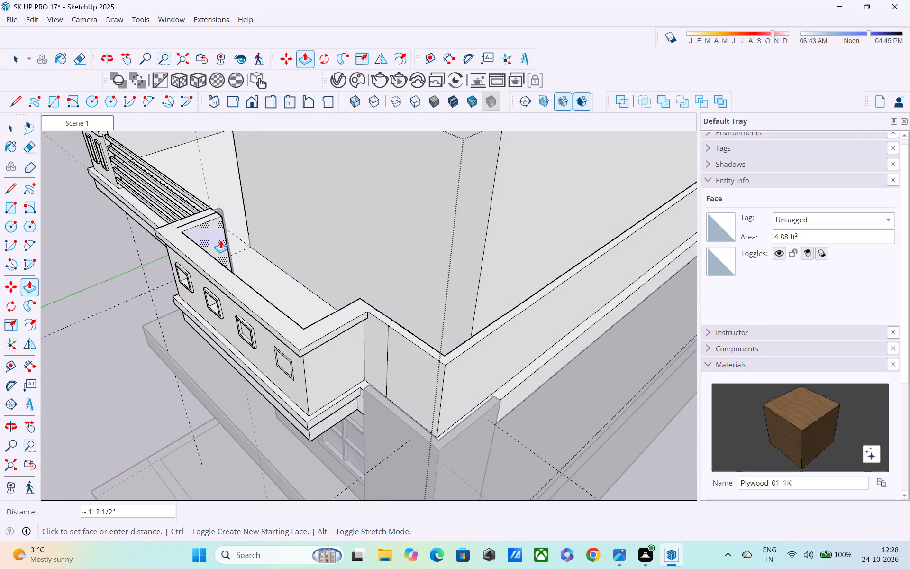
middle_click_drag(214, 239, 312, 330)
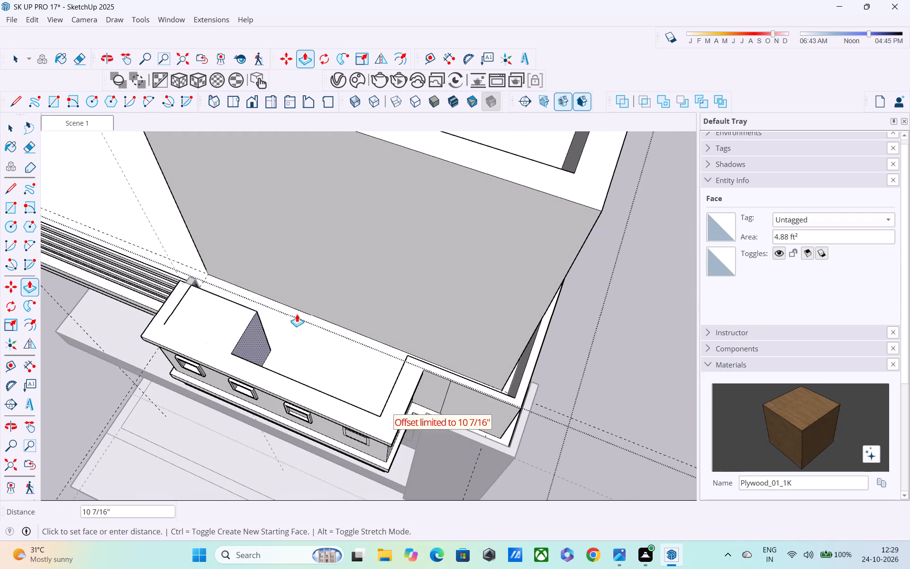
left_click(200, 287)
Push the face seen through the window opening nearest the railing inward about 3 3/16".
middle_click_drag(234, 306, 159, 328)
scroll(190, 245, "up", 8)
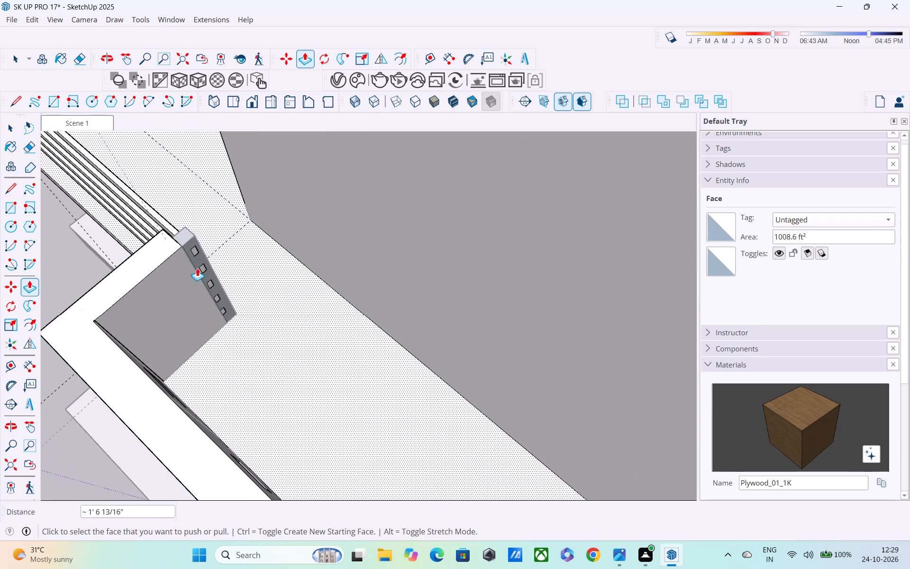
middle_click_drag(199, 277, 314, 97)
middle_click_drag(136, 443, 236, 316)
left_click_drag(236, 315, 239, 311)
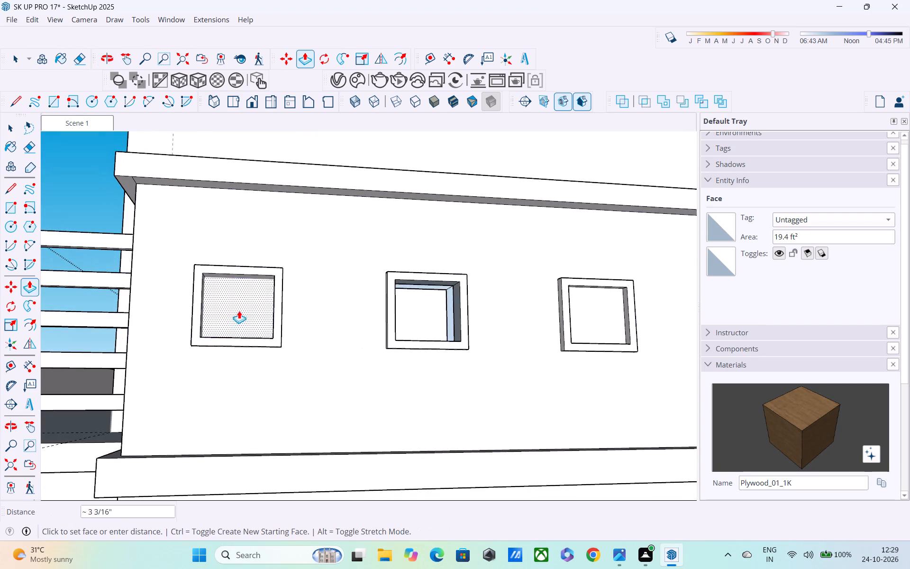
left_click_drag(239, 311, 238, 322)
key("Escape")
Push the parapet wall's inner face back toward the facade by about 6 1/2".
middle_click_drag(241, 316, 219, 473)
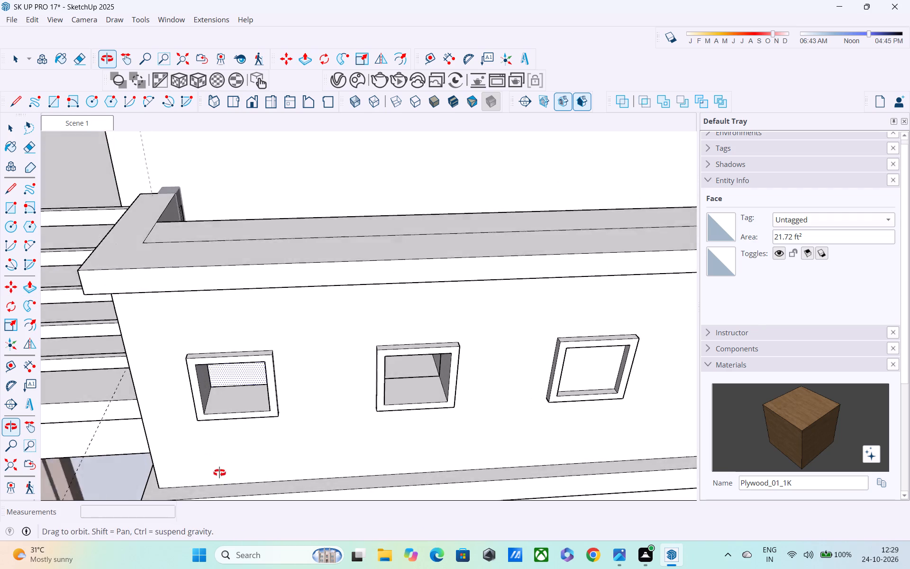
middle_click_drag(219, 473, 214, 477)
middle_click_drag(226, 385, 0, 520)
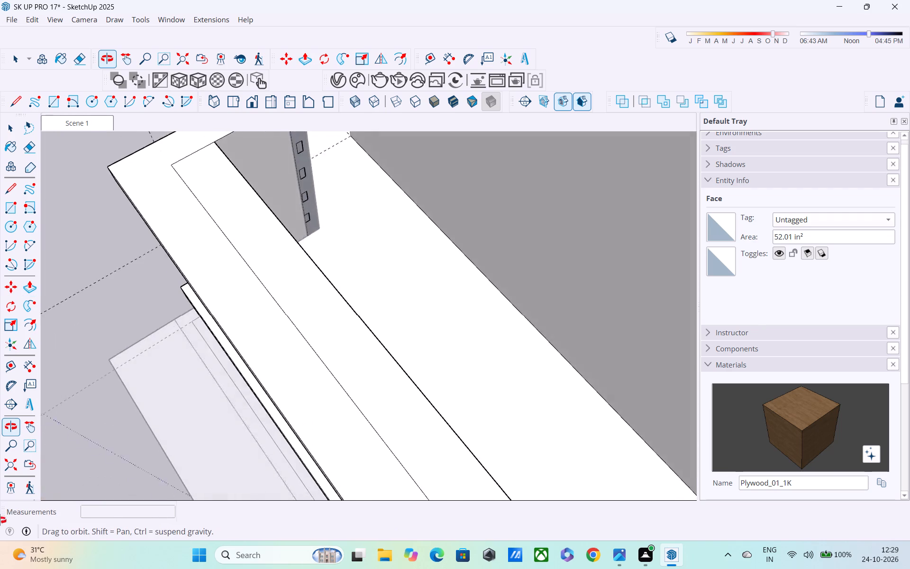
middle_click_drag(0, 520, 0, 489)
middle_click_drag(396, 366, 209, 304)
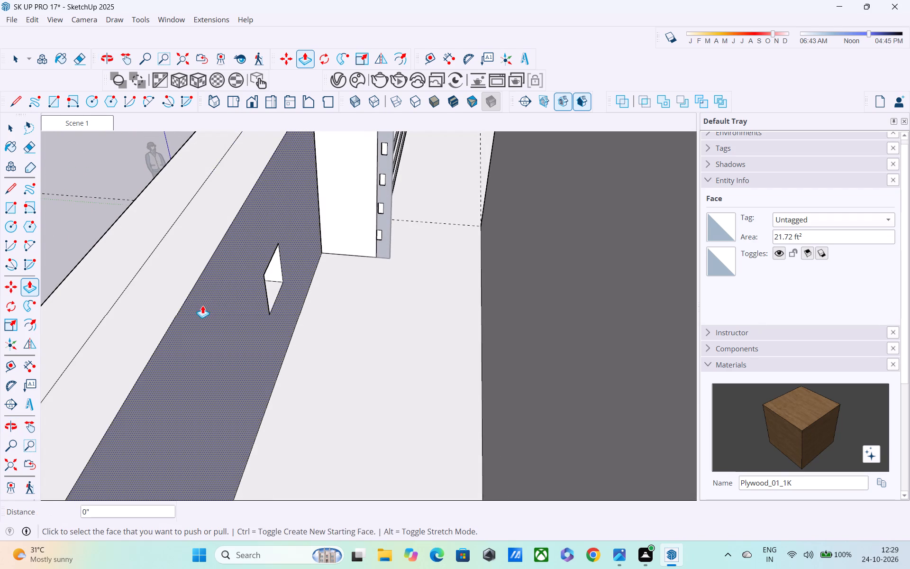
left_click(202, 305)
left_click_drag(175, 327, 128, 318)
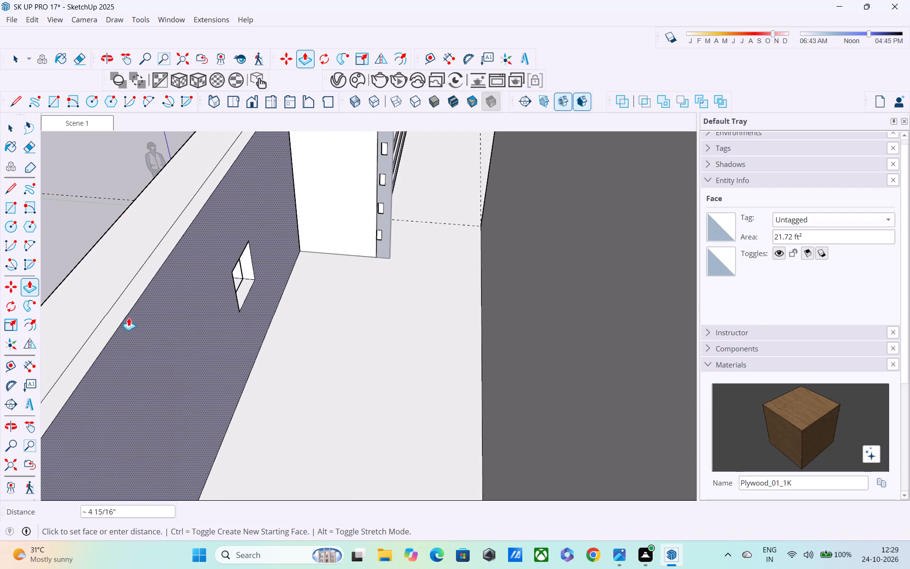
left_click_drag(128, 318, 111, 313)
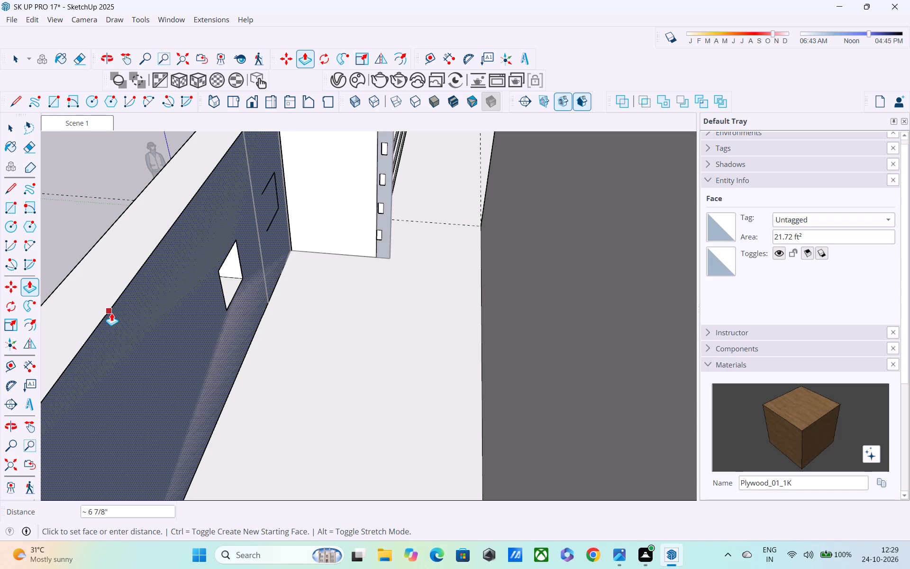
left_click_drag(111, 313, 115, 318)
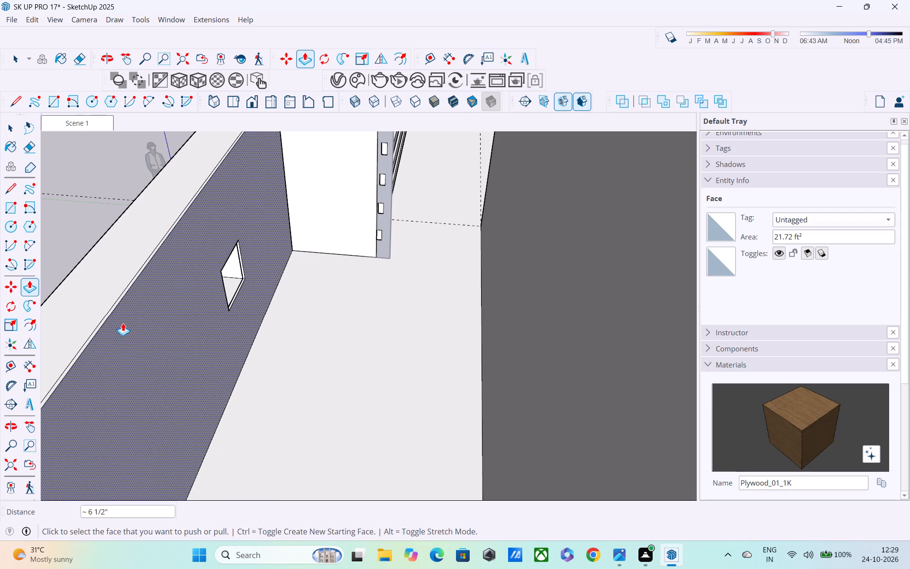
Delete the leftover long edge running along the top of the parapet wall beside its inner face.
middle_click_drag(169, 341, 256, 339)
scroll(261, 335, "down", 3)
key("space")
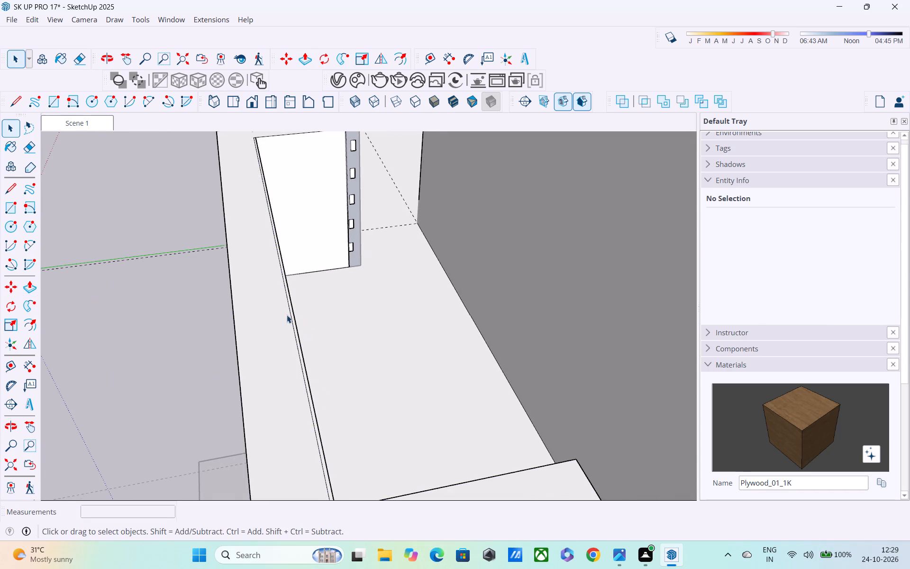
scroll(287, 315, "up", 1)
left_click(288, 309)
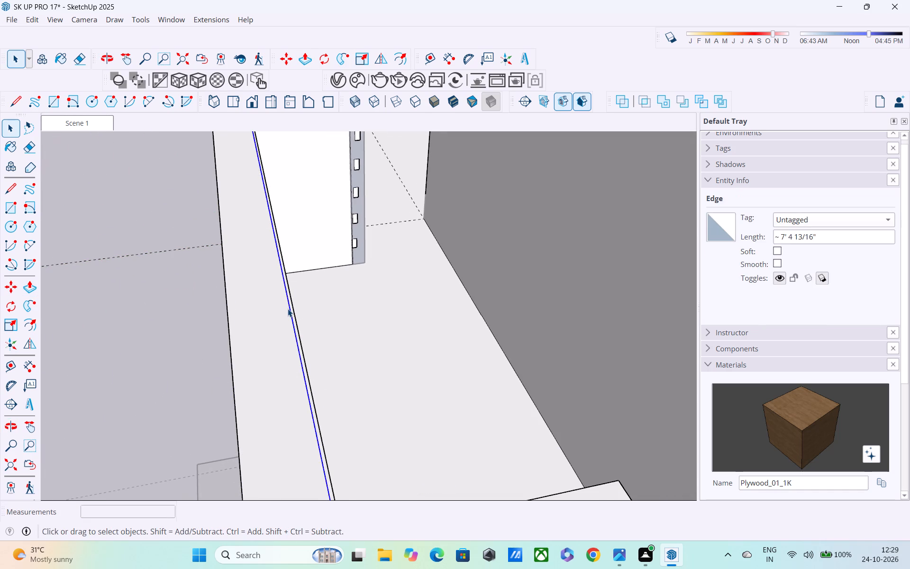
key("Delete")
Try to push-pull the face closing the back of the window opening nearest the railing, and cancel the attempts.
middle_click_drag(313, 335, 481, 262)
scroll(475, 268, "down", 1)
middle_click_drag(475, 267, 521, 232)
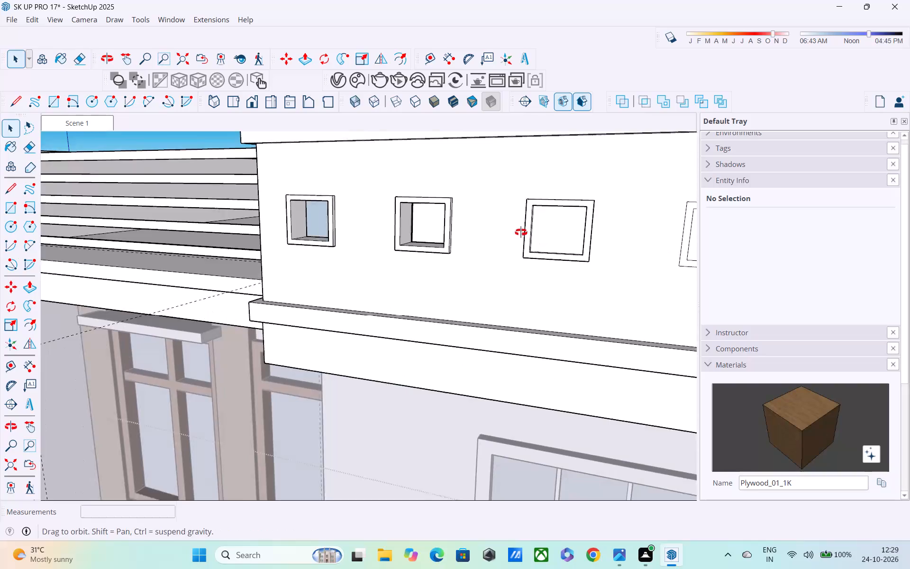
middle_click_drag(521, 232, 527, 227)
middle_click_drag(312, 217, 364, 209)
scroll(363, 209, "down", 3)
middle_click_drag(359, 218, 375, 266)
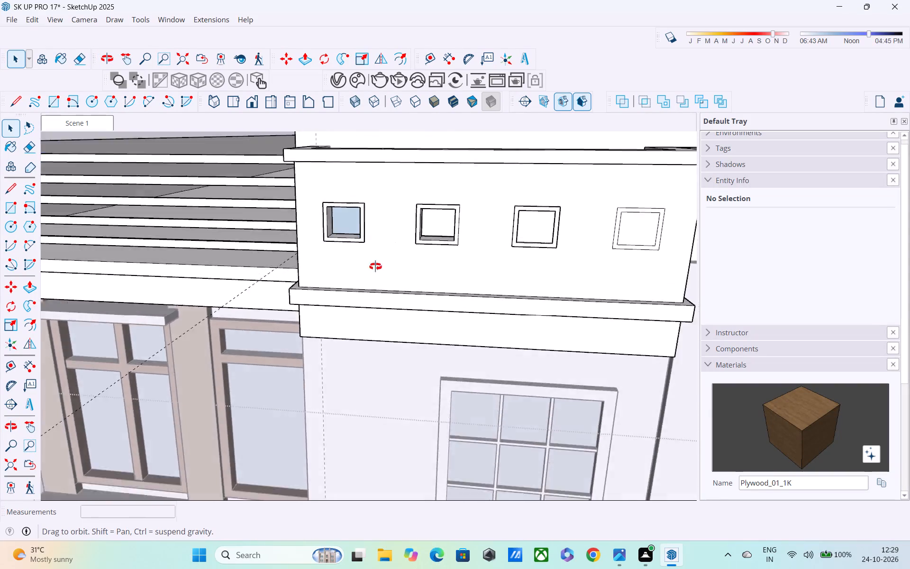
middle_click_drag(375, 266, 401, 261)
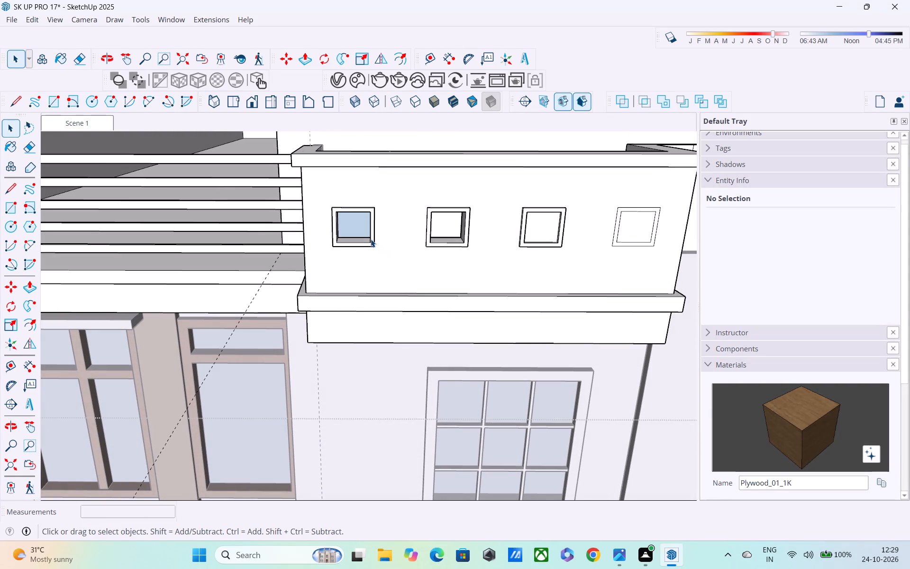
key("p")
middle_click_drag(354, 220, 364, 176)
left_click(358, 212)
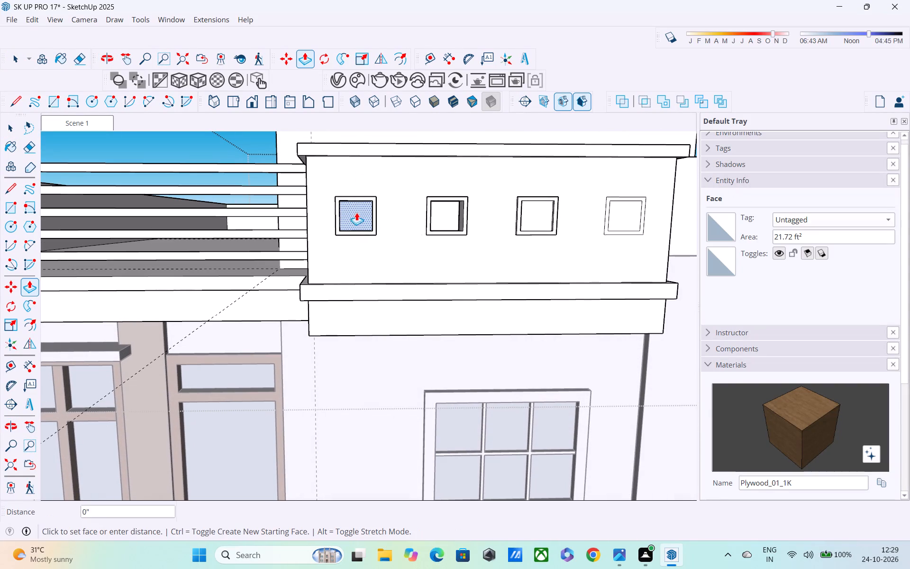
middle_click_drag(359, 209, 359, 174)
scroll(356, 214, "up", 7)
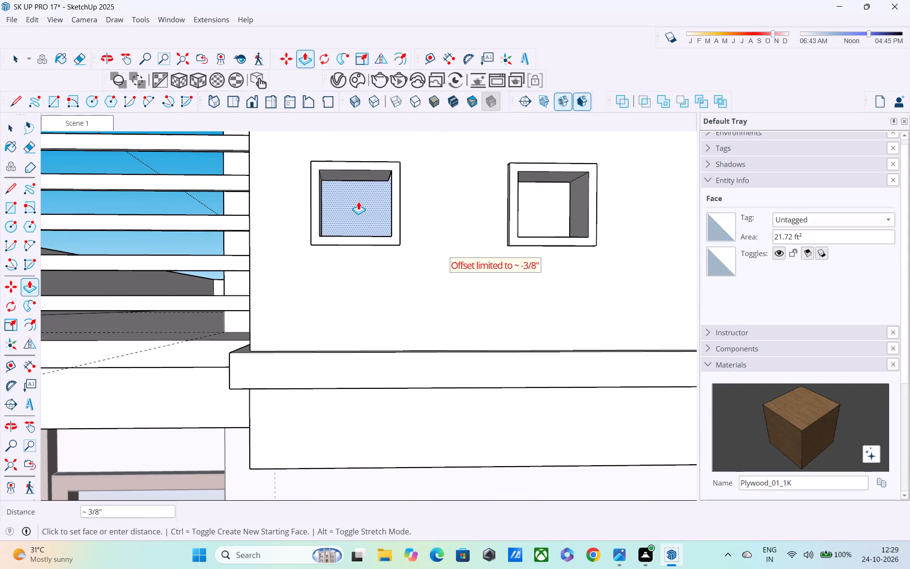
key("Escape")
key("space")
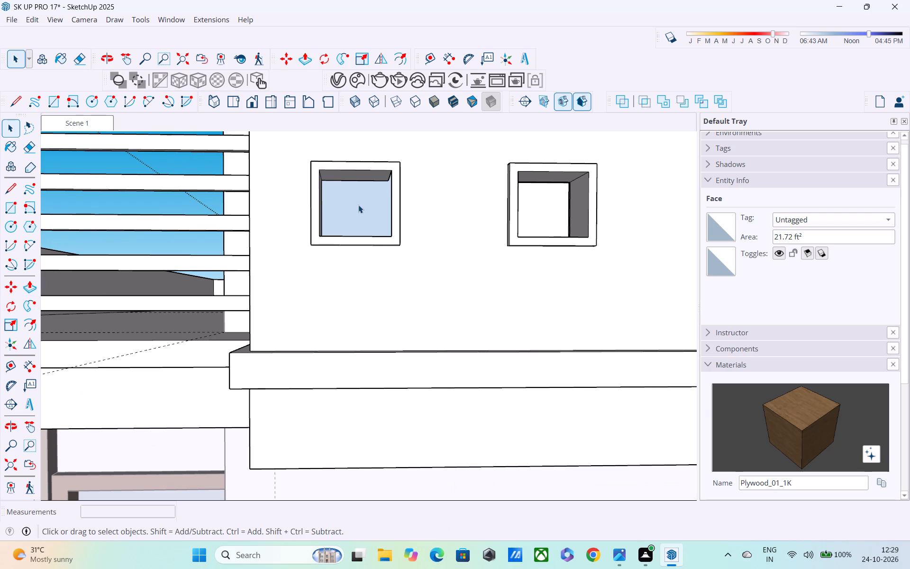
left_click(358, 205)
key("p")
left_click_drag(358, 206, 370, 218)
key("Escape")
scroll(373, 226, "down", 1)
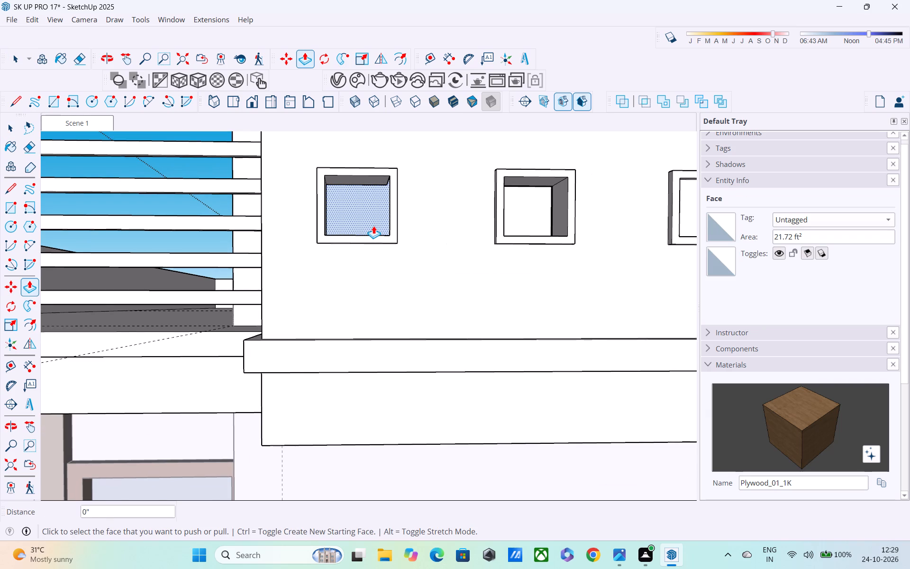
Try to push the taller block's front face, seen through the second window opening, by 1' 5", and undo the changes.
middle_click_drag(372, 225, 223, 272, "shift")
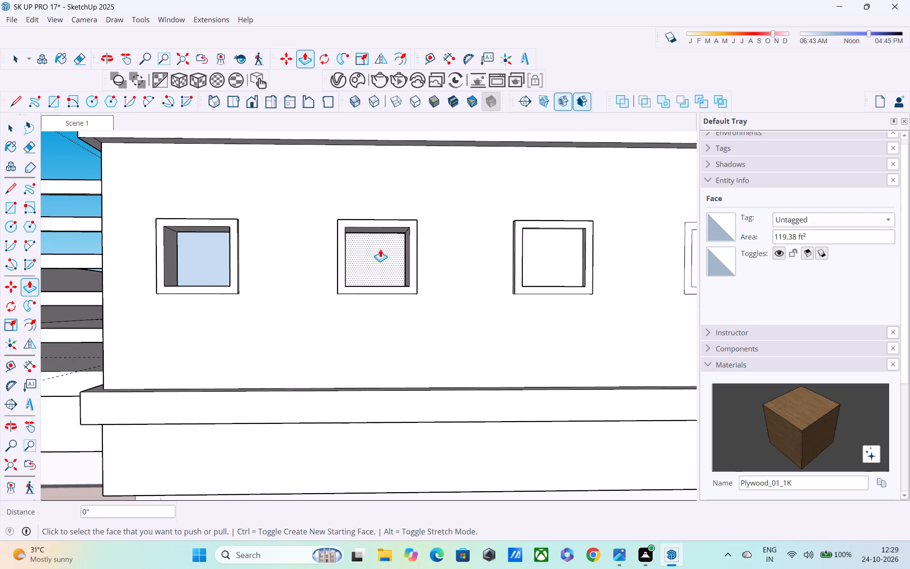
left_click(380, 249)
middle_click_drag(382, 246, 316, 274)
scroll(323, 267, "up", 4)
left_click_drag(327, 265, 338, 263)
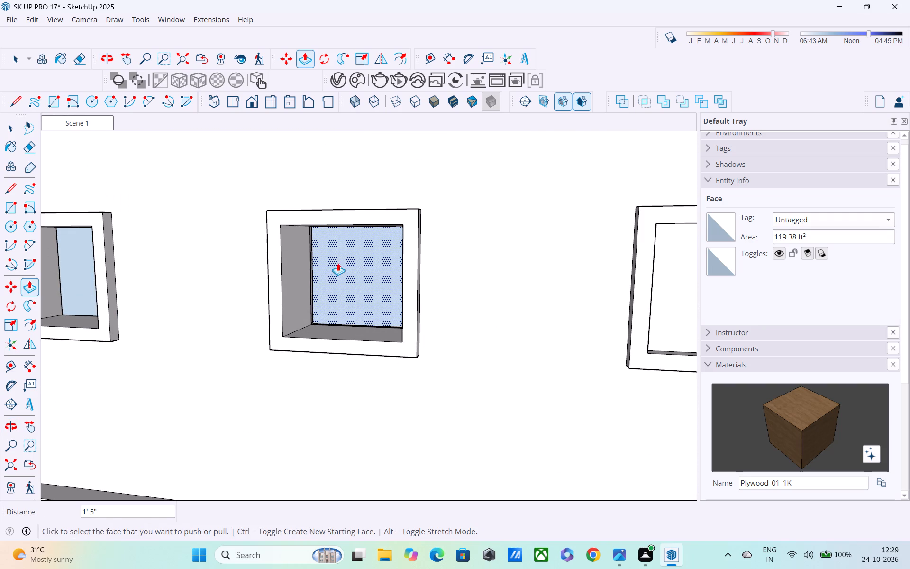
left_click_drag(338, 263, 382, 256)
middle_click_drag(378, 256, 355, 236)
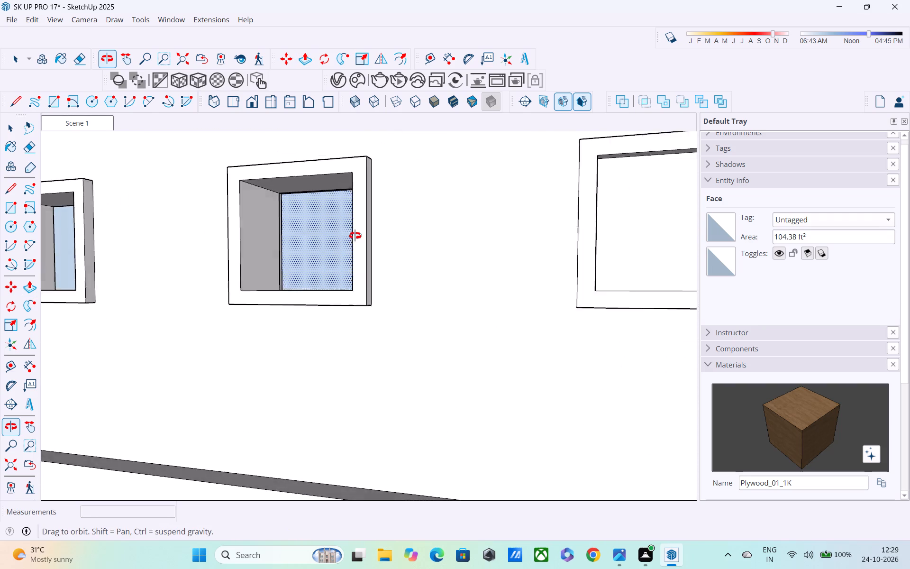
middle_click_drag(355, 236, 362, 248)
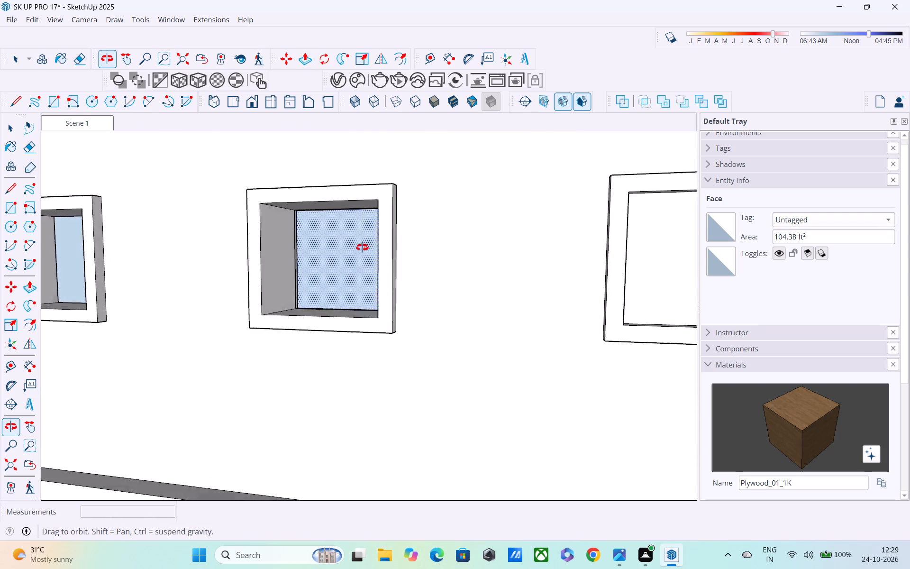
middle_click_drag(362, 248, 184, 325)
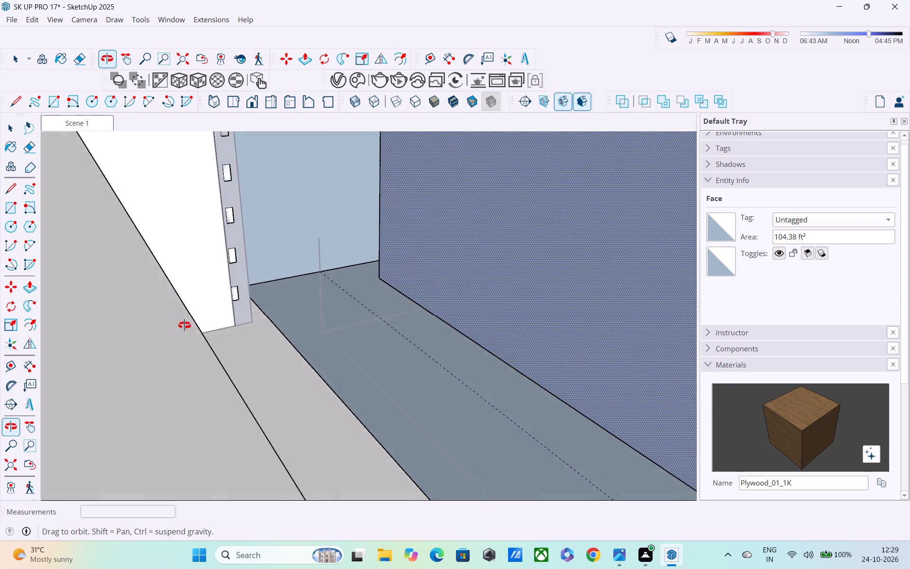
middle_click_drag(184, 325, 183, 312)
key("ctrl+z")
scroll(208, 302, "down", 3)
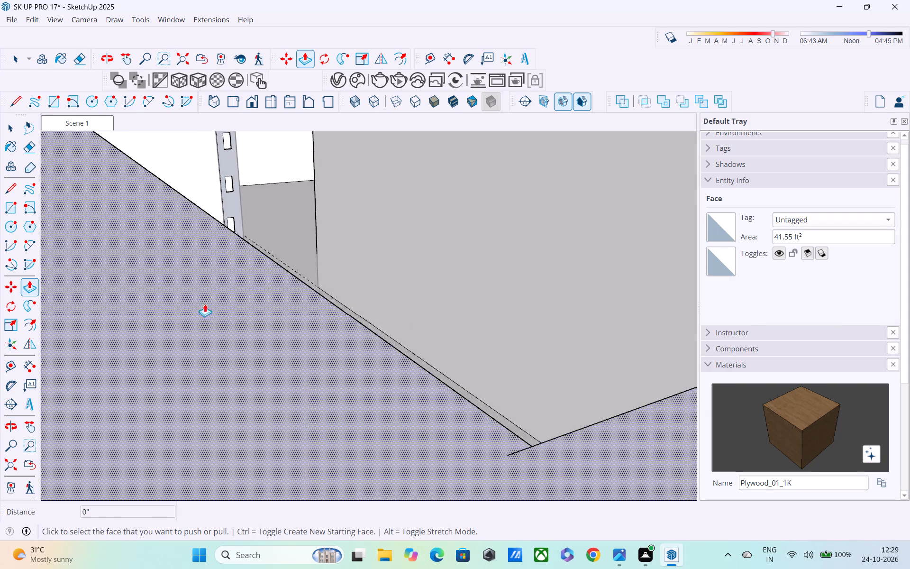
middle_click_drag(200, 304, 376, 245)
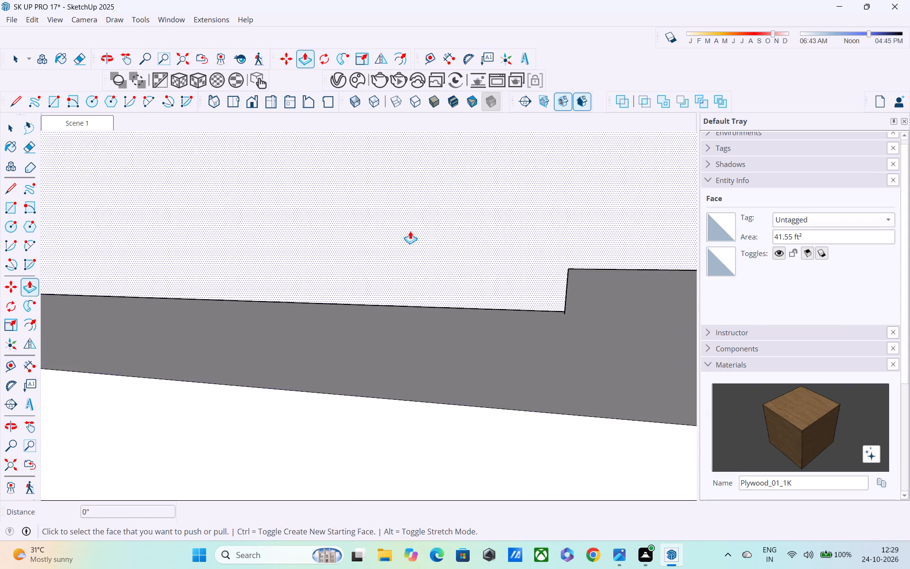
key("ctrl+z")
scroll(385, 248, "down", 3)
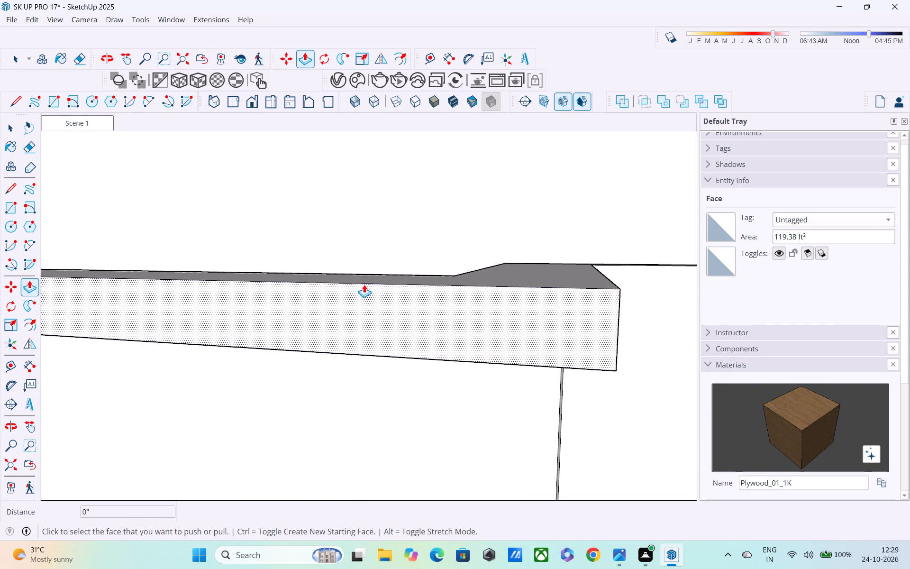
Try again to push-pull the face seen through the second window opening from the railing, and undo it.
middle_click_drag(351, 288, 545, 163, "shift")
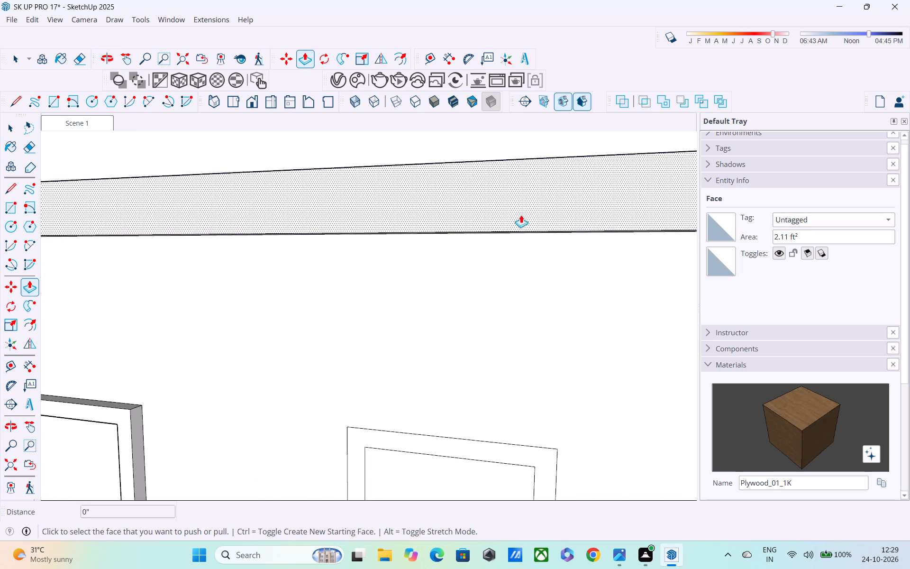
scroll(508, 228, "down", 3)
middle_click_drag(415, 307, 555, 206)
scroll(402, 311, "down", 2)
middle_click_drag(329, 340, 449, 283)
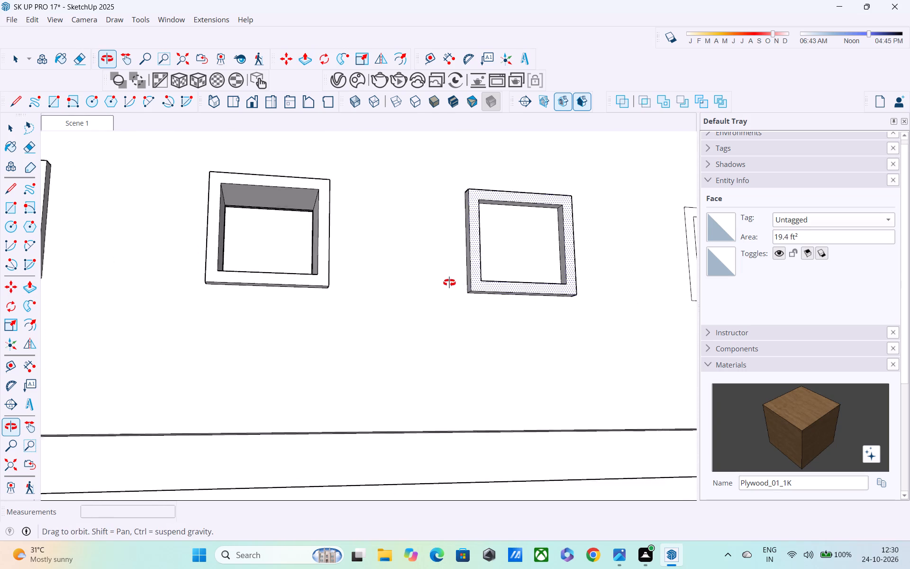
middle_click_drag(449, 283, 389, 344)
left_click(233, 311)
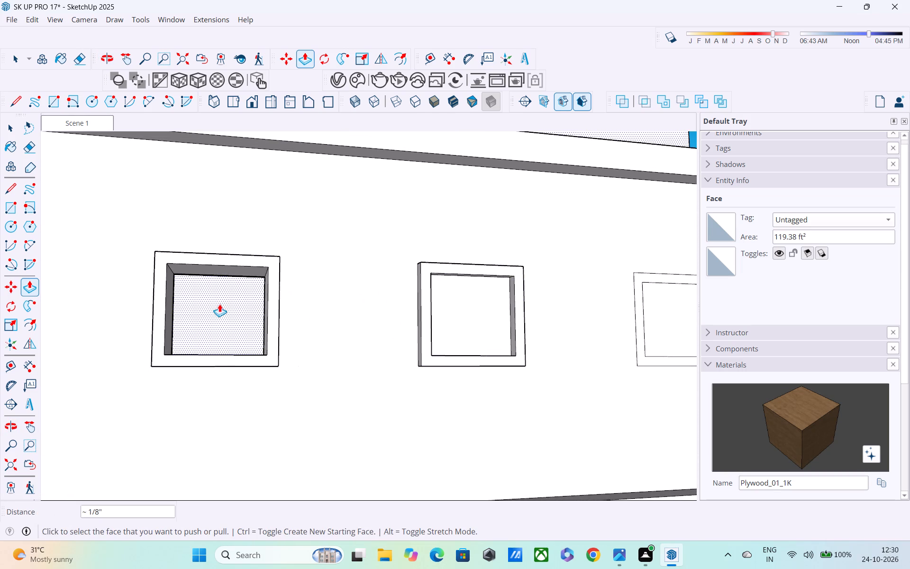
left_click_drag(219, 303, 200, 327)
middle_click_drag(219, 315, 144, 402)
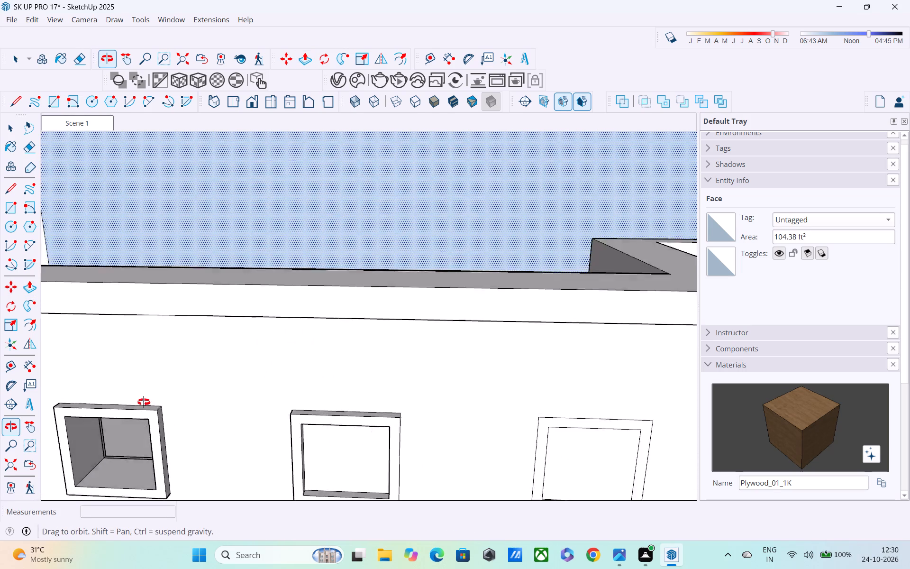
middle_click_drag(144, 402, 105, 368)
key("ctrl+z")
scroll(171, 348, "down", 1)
Push the inner square face of the third window from the railing inward 5" through the parapet wall.
middle_click_drag(164, 363, 247, 309)
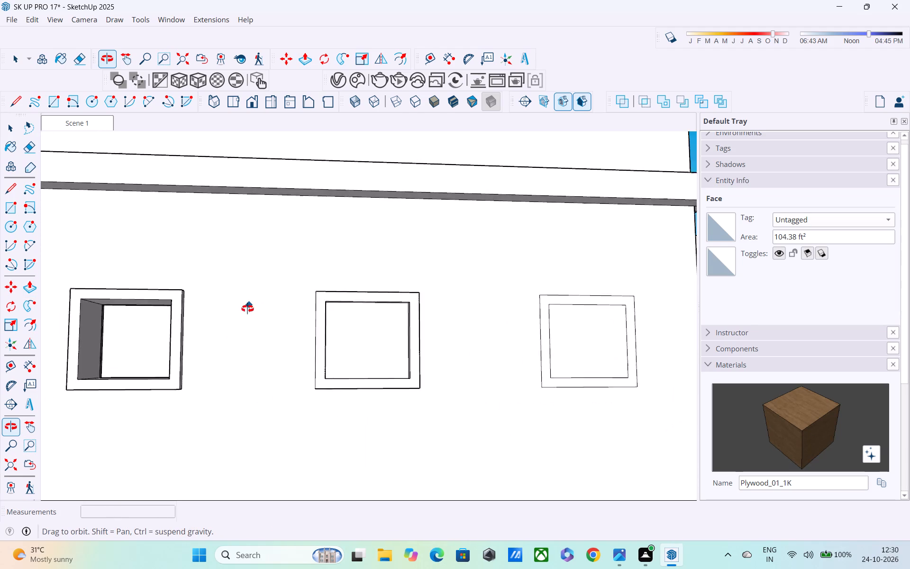
middle_click_drag(247, 309, 280, 300)
middle_click_drag(323, 317, 271, 337)
left_click_drag(340, 349, 339, 347)
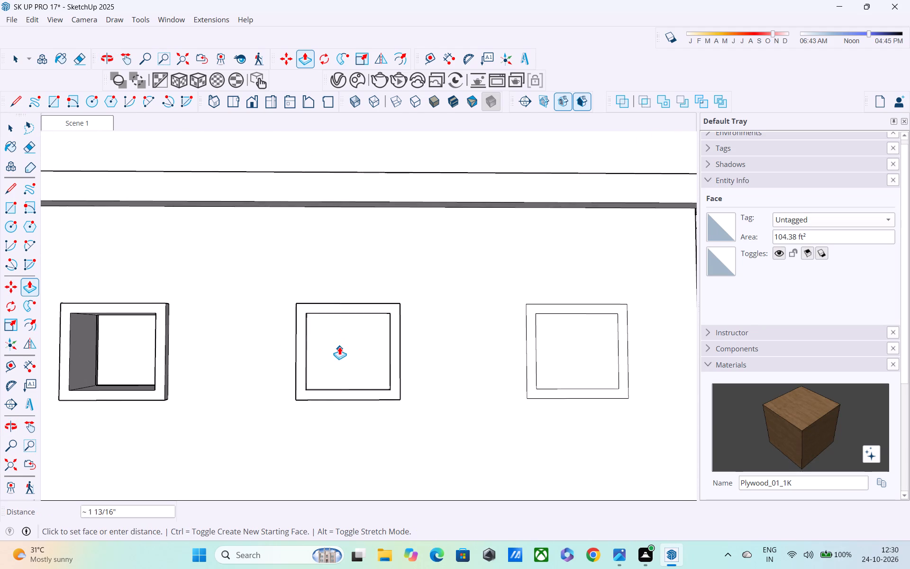
left_click_drag(339, 347, 359, 342)
key("space")
left_click(355, 342)
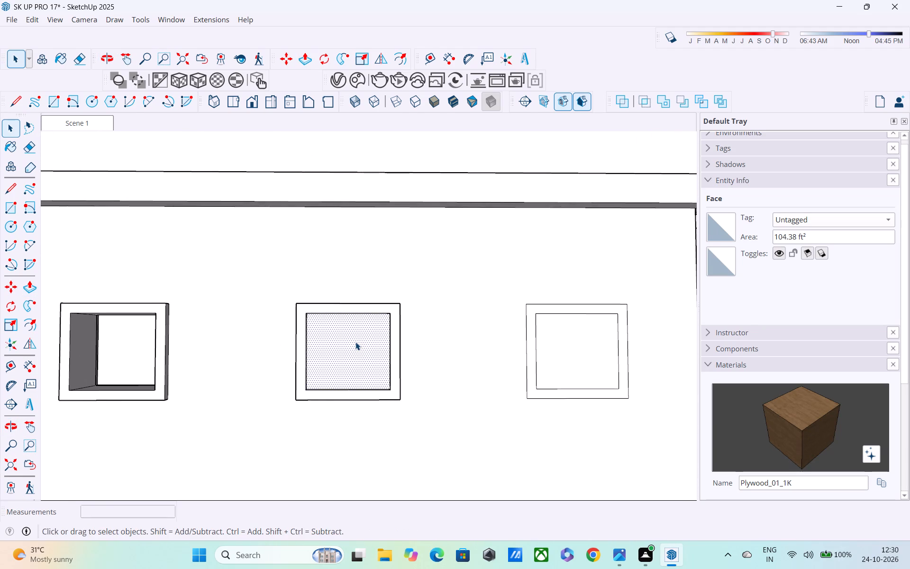
key("p")
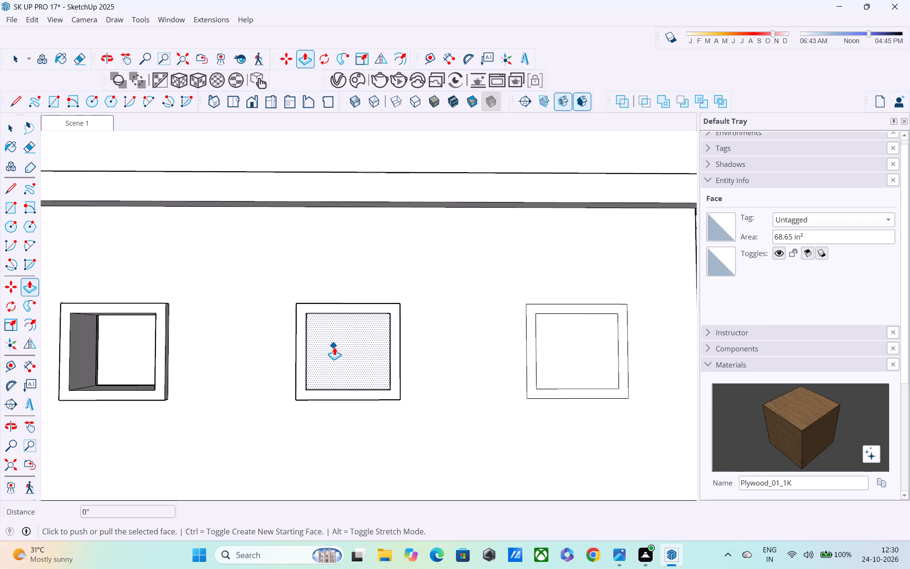
left_click_drag(334, 348, 366, 332)
middle_click_drag(367, 337, 159, 421)
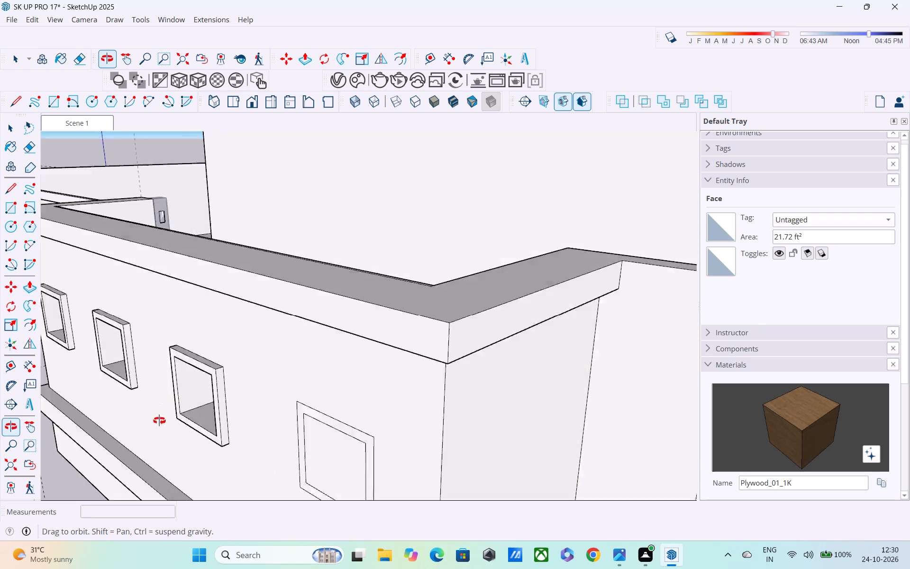
middle_click_drag(159, 421, 465, 328)
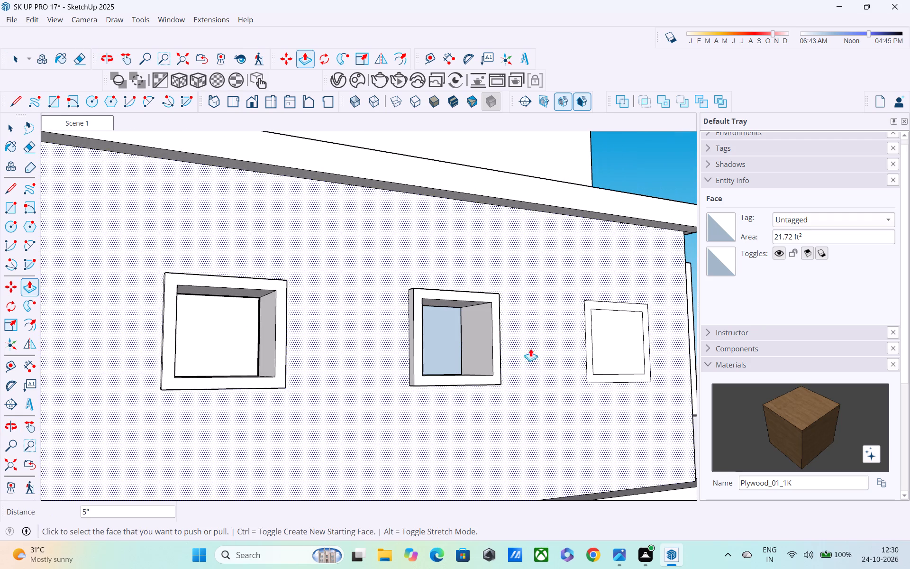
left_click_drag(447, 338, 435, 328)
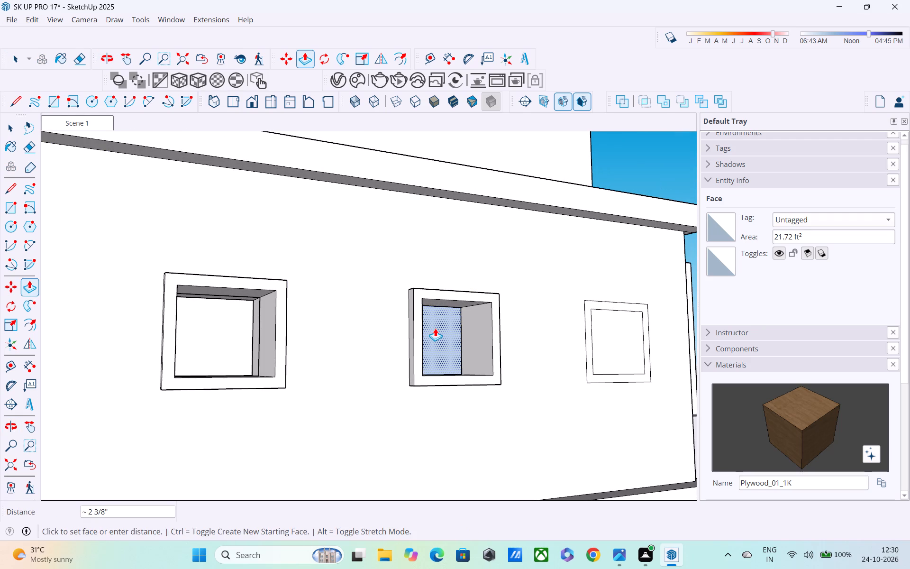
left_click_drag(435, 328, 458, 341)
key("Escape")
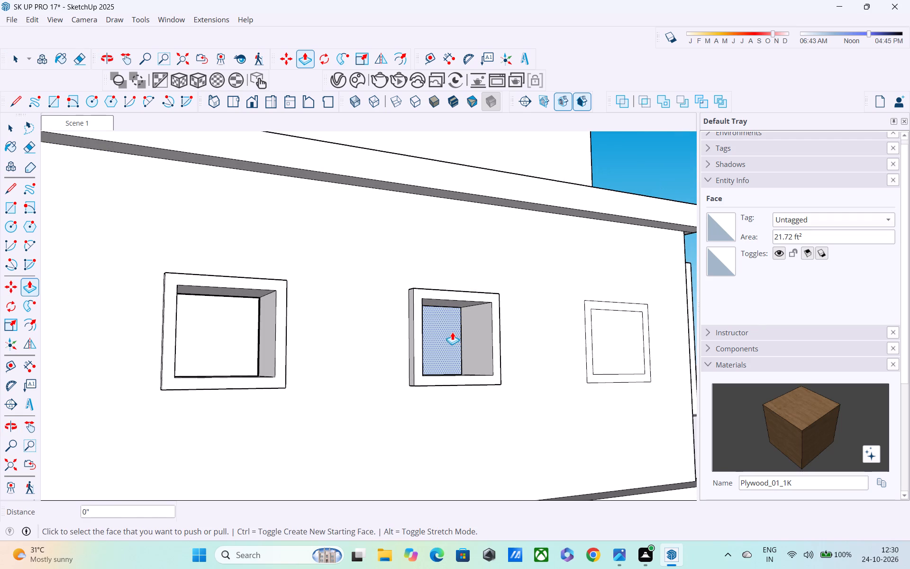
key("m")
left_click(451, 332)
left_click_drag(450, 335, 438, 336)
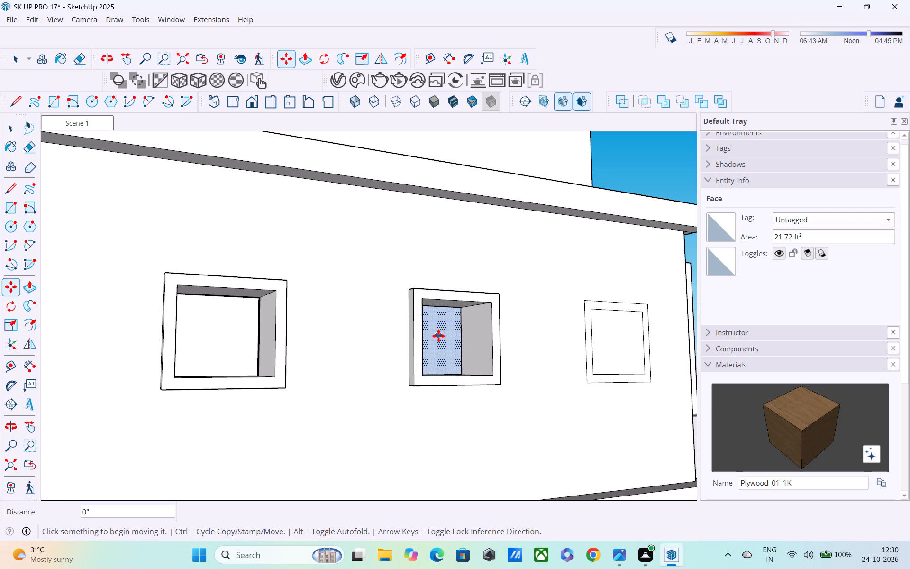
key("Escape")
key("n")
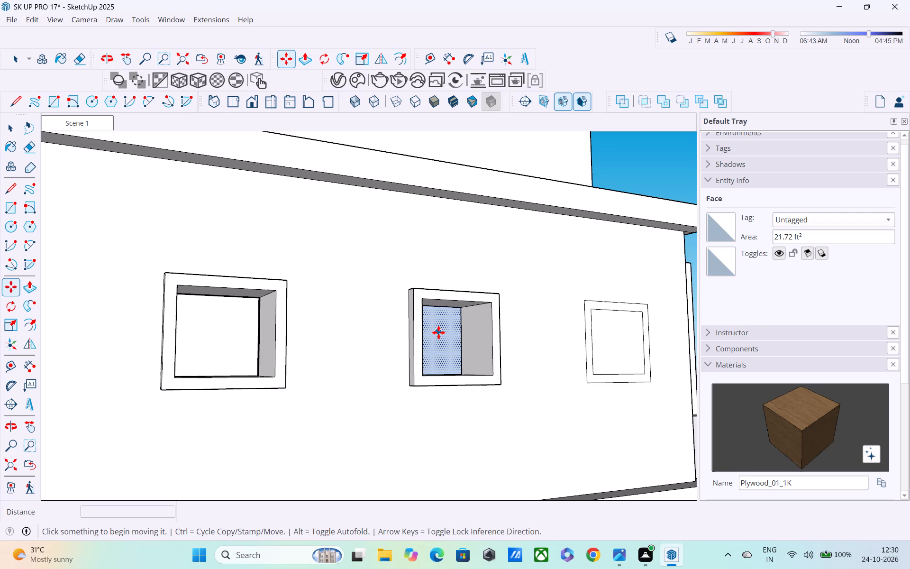
Push the leftover face closing the back of the third window opening by about 3/8" to clear the opening.
key("space")
left_click(438, 332)
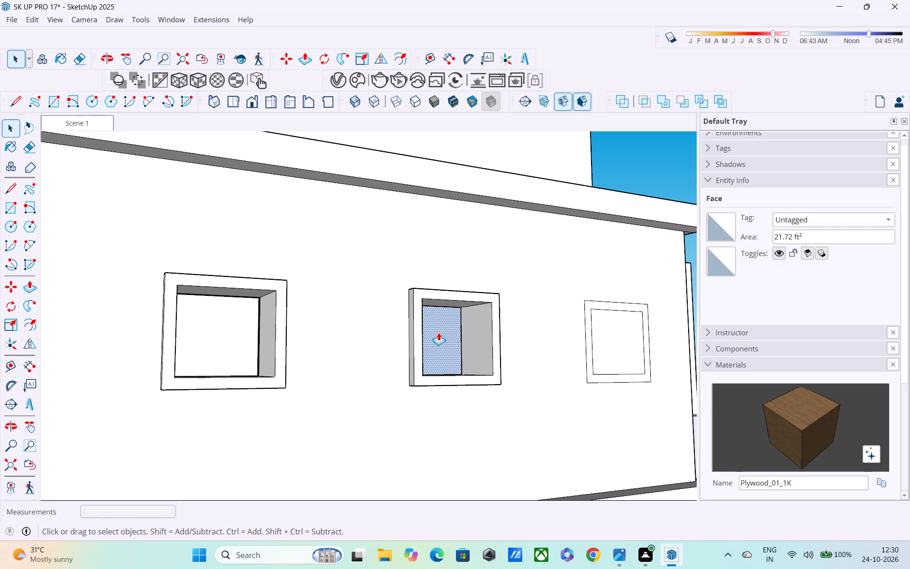
key("p")
left_click_drag(439, 335, 446, 333)
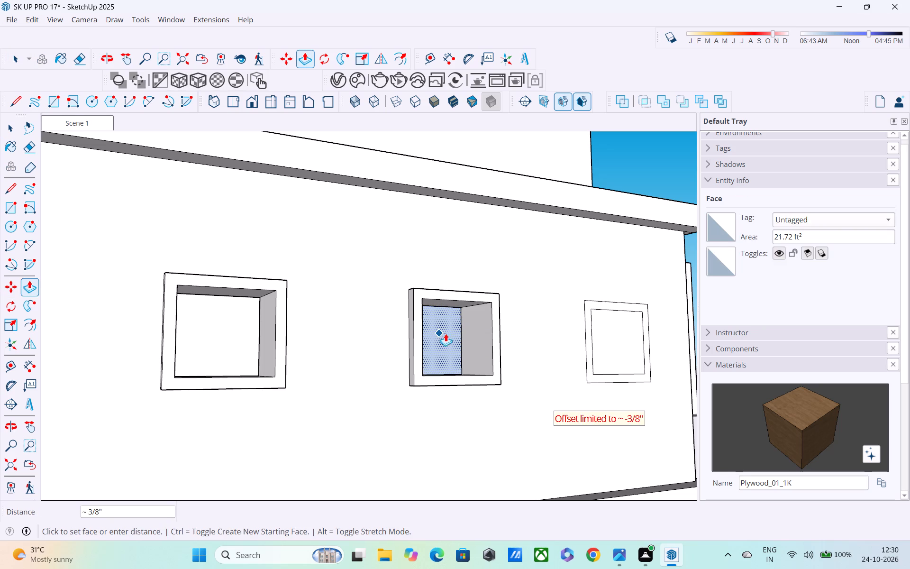
left_click_drag(446, 333, 445, 334)
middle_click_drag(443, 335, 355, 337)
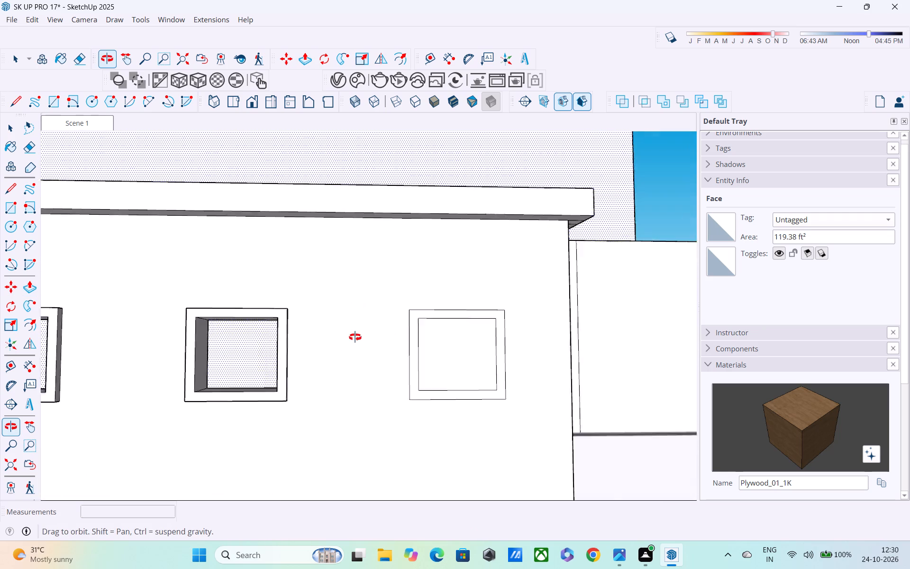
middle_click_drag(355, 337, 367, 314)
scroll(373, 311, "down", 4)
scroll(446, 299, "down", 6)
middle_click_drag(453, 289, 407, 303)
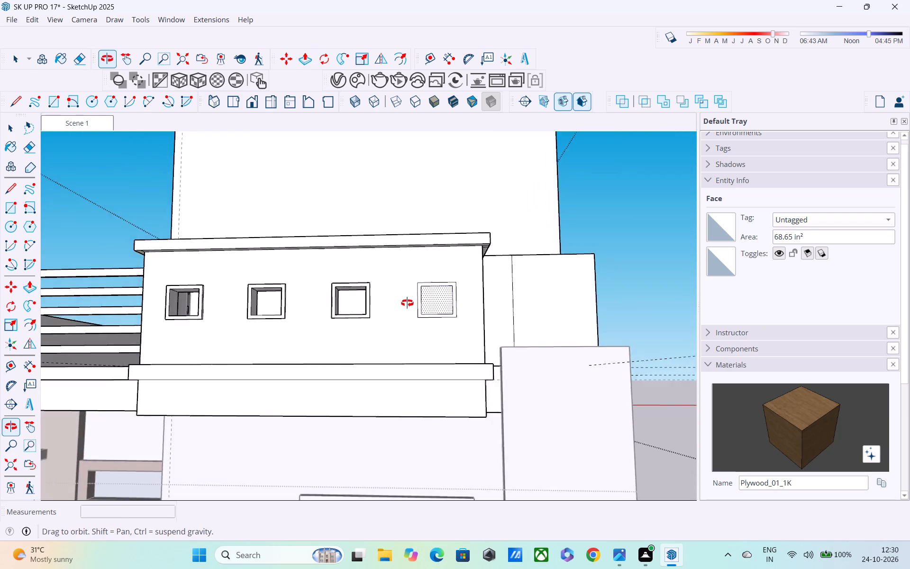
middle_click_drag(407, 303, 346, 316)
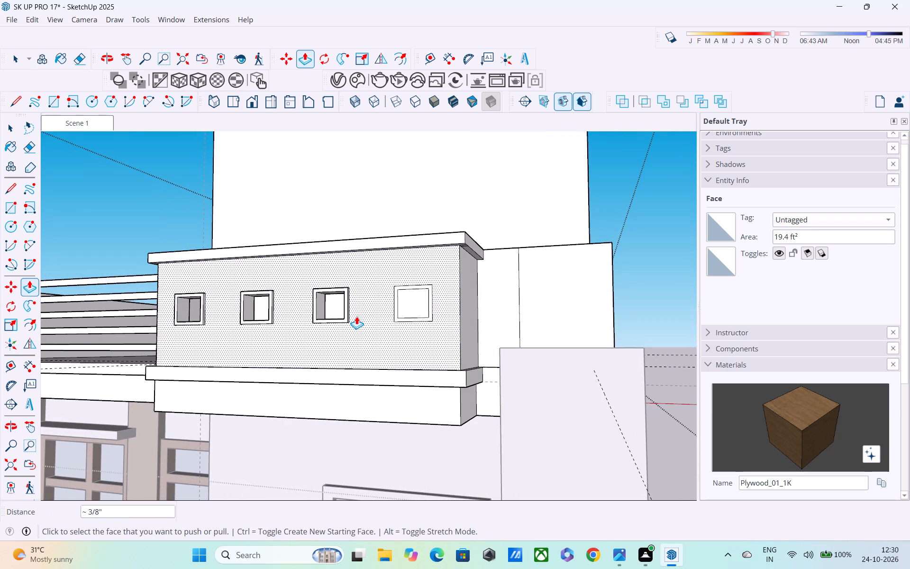